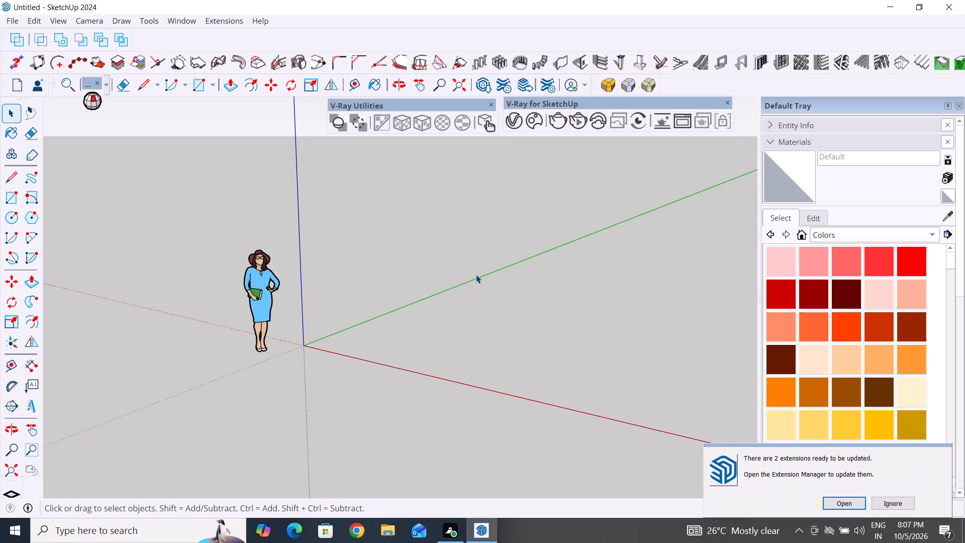
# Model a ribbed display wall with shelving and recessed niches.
# Dismiss the notification about extensions ready for update.
pyautogui.click(893, 501)
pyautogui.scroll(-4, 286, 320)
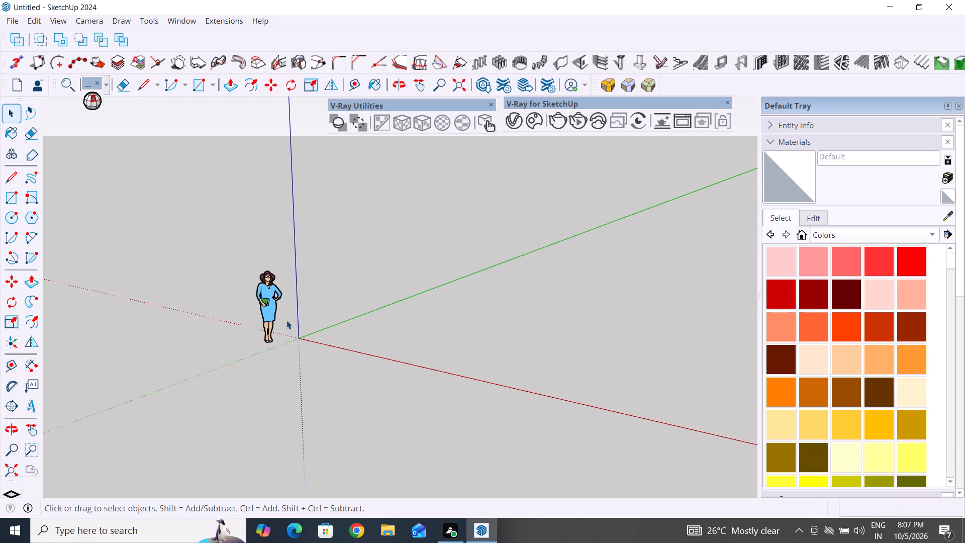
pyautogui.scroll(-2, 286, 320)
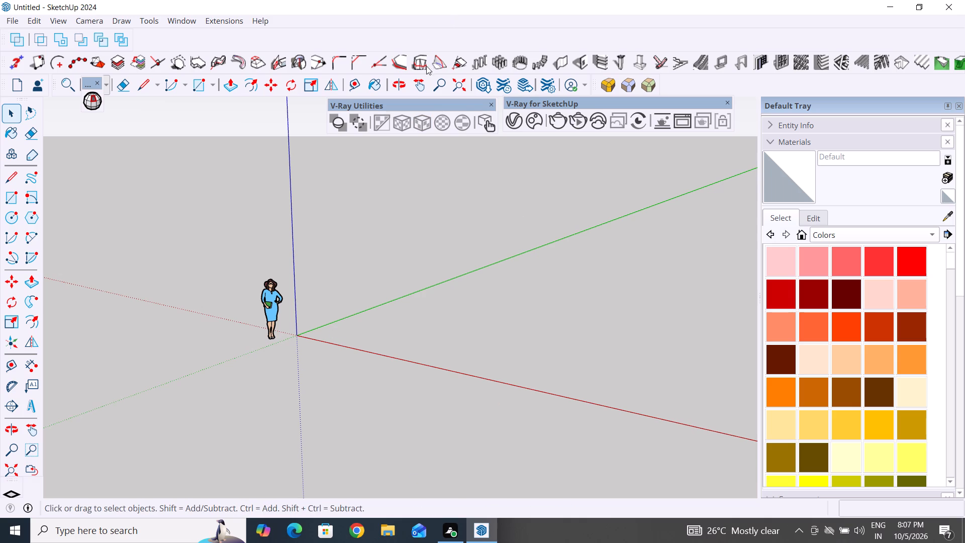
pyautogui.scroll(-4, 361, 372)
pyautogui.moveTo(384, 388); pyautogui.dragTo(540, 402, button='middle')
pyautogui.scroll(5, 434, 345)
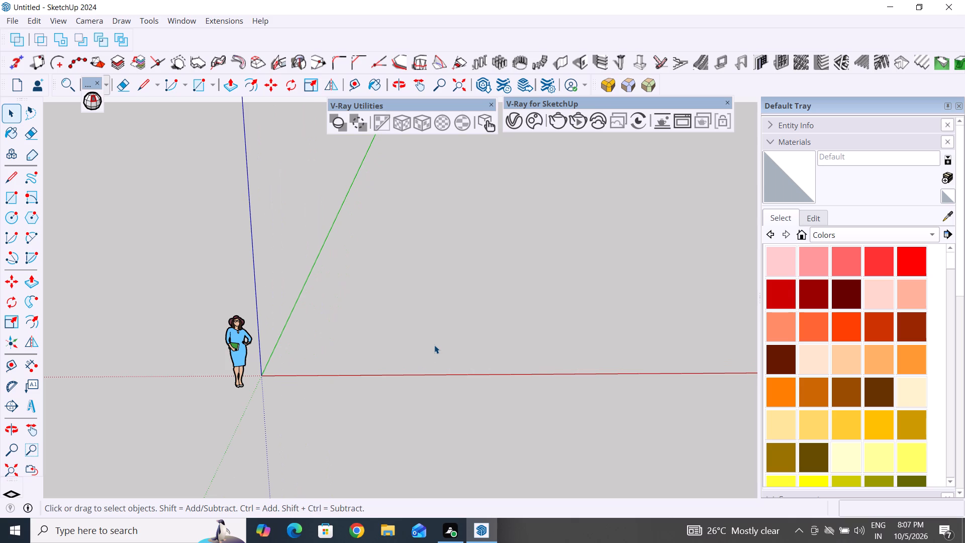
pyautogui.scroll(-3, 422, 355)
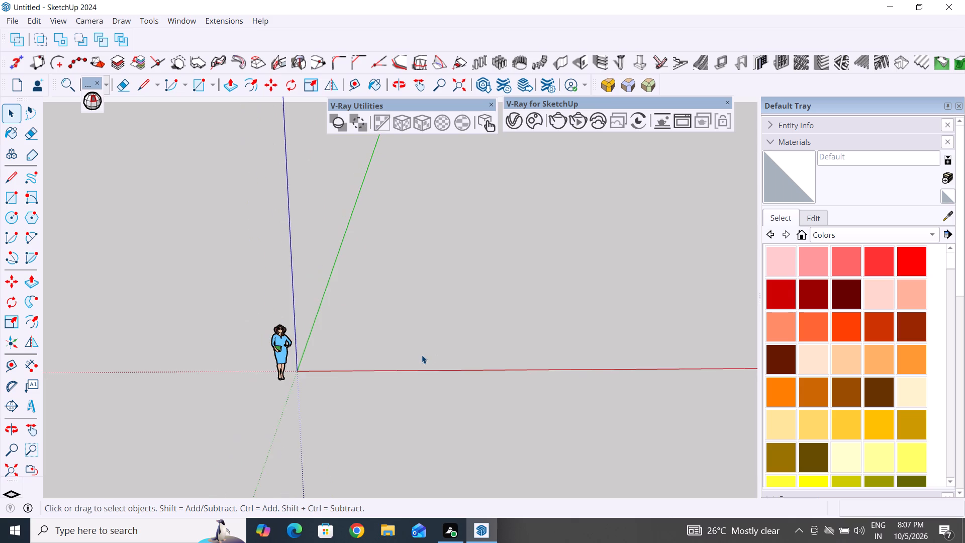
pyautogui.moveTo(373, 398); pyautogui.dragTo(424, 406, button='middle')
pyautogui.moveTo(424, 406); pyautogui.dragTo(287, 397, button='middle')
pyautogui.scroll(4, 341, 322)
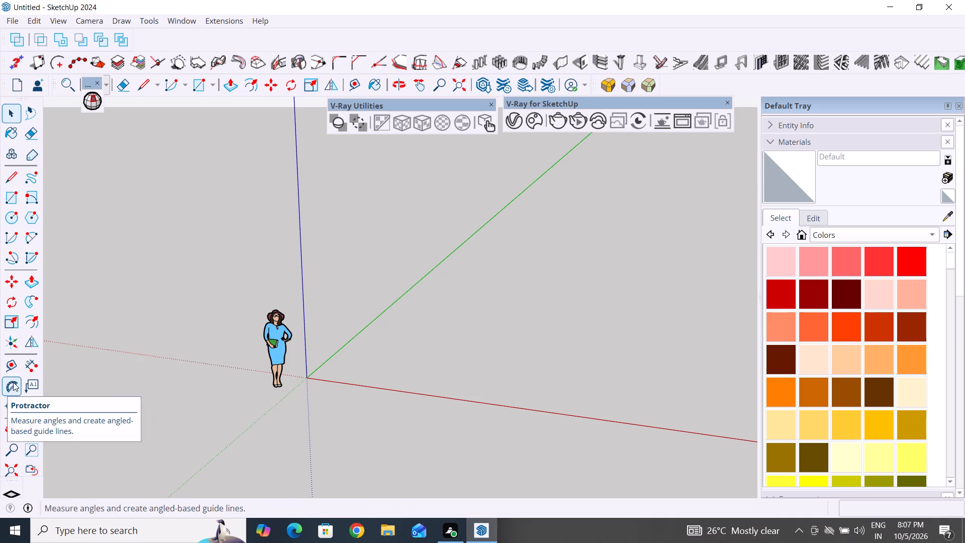
# Measure a distance parallel to the green axis on the empty ground near the origin with the Tape Measure.
pyautogui.click(14, 367)
pyautogui.click(368, 372)
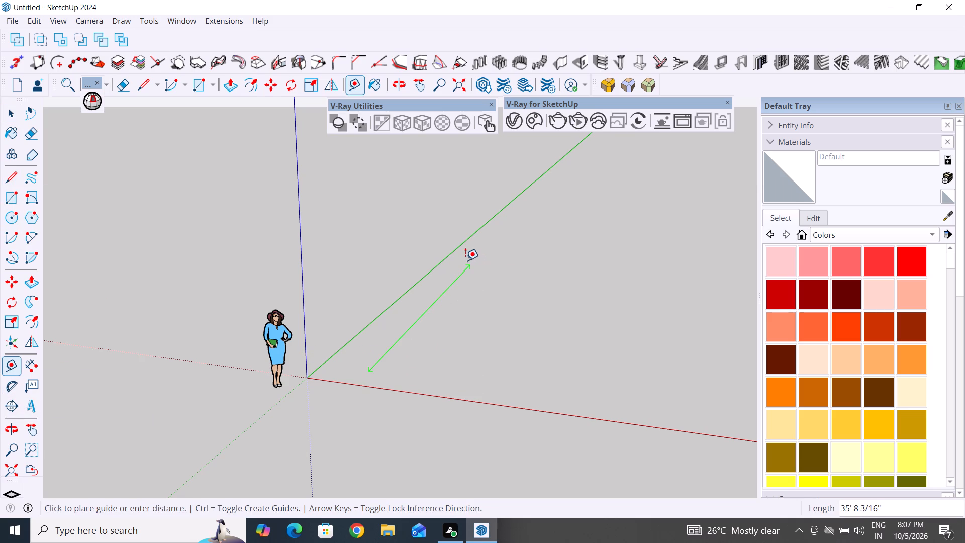
pyautogui.click(468, 261)
pyautogui.click(373, 352)
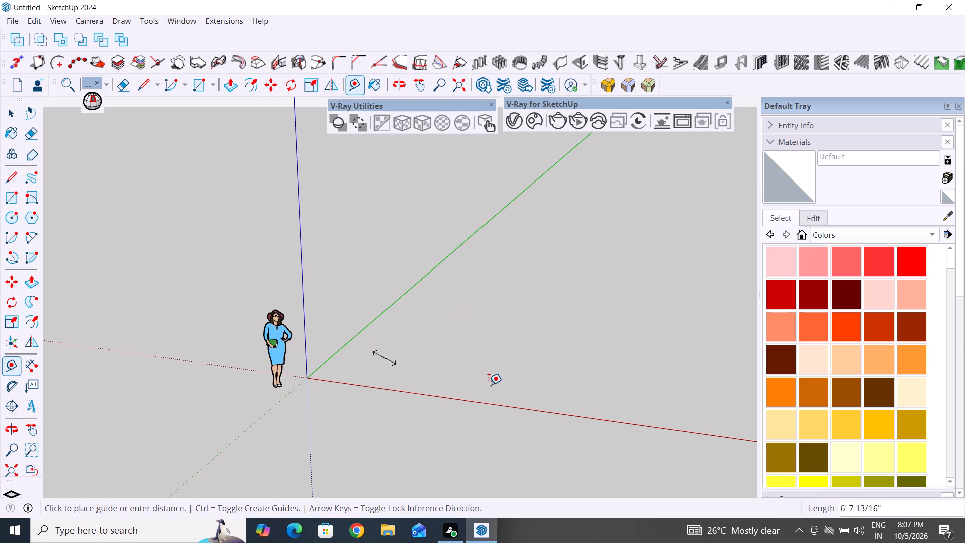
pyautogui.press('Escape')
pyautogui.press('Escape')
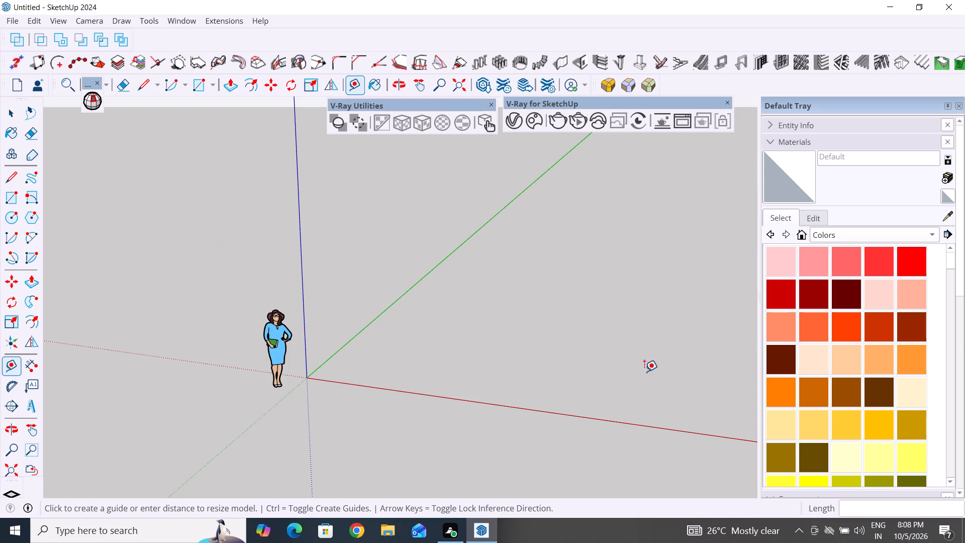
# Start the Line tool for drawing edges in the empty model.
pyautogui.scroll(-4, 415, 362)
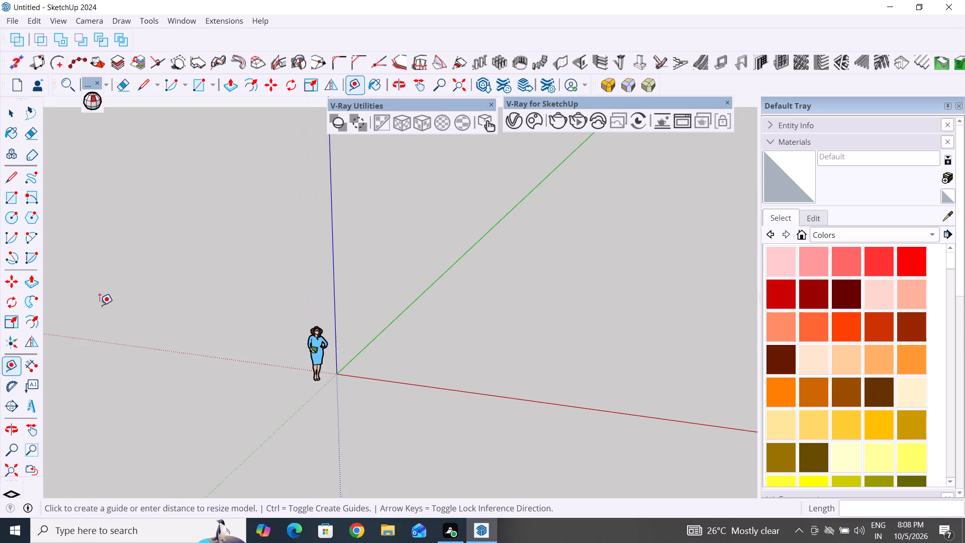
pyautogui.click(12, 169)
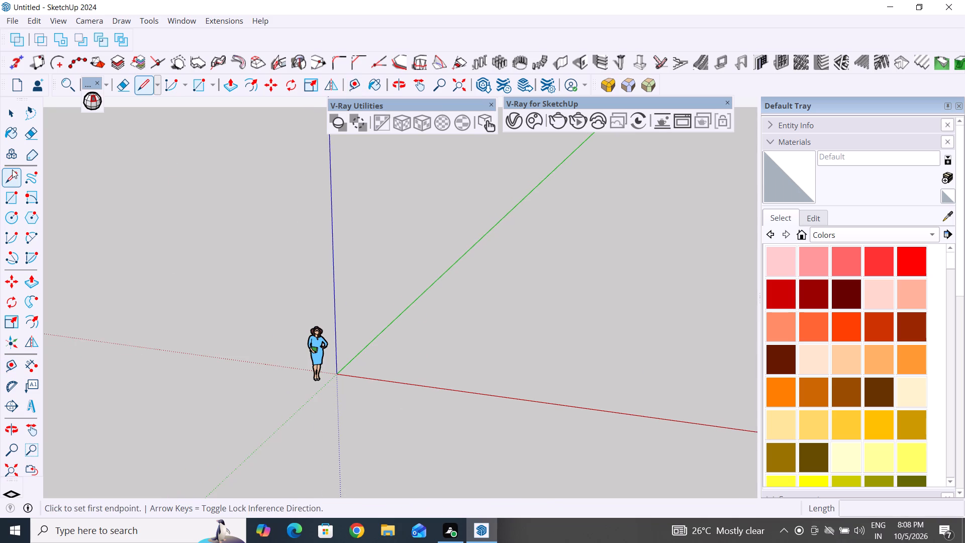
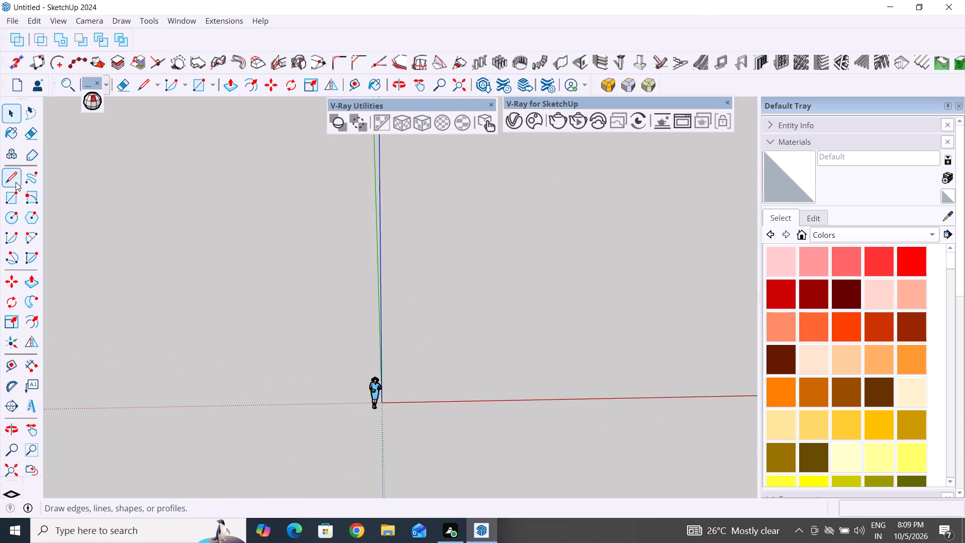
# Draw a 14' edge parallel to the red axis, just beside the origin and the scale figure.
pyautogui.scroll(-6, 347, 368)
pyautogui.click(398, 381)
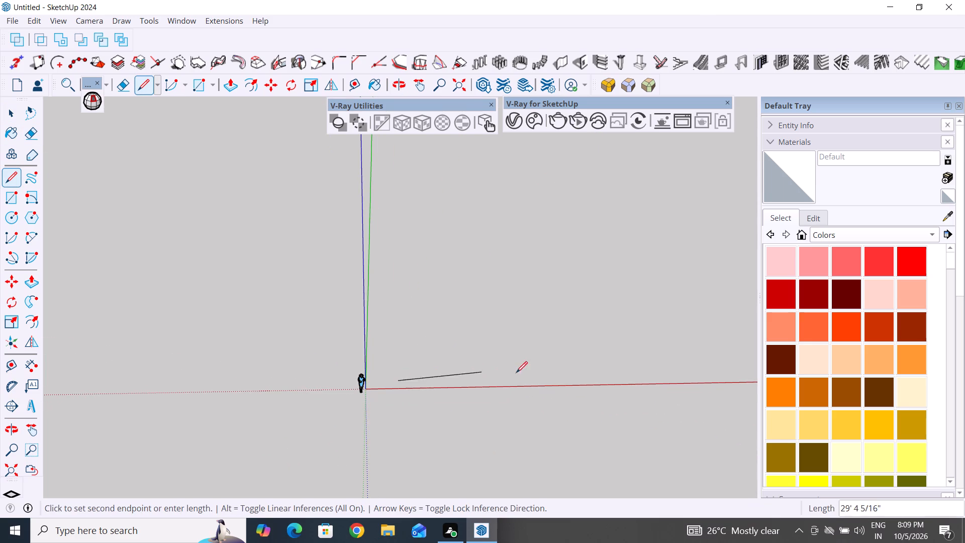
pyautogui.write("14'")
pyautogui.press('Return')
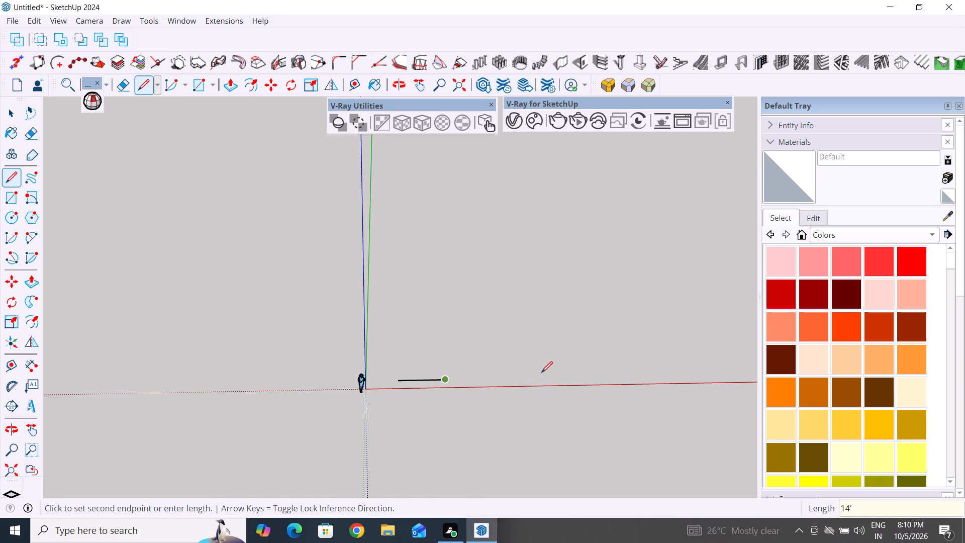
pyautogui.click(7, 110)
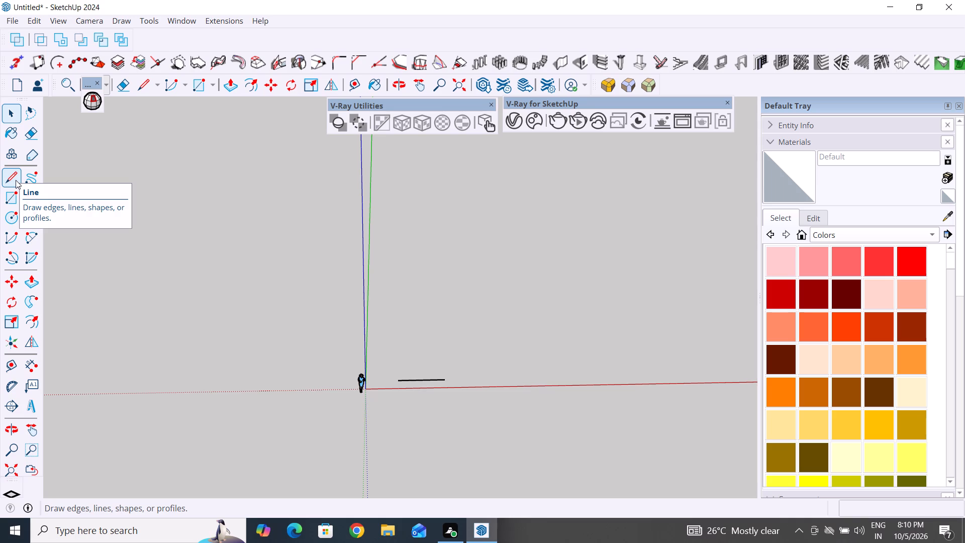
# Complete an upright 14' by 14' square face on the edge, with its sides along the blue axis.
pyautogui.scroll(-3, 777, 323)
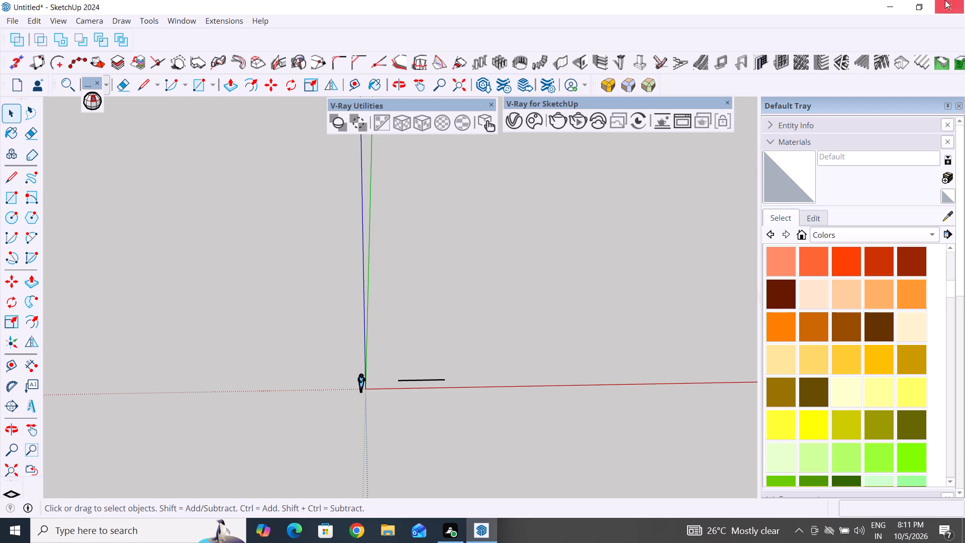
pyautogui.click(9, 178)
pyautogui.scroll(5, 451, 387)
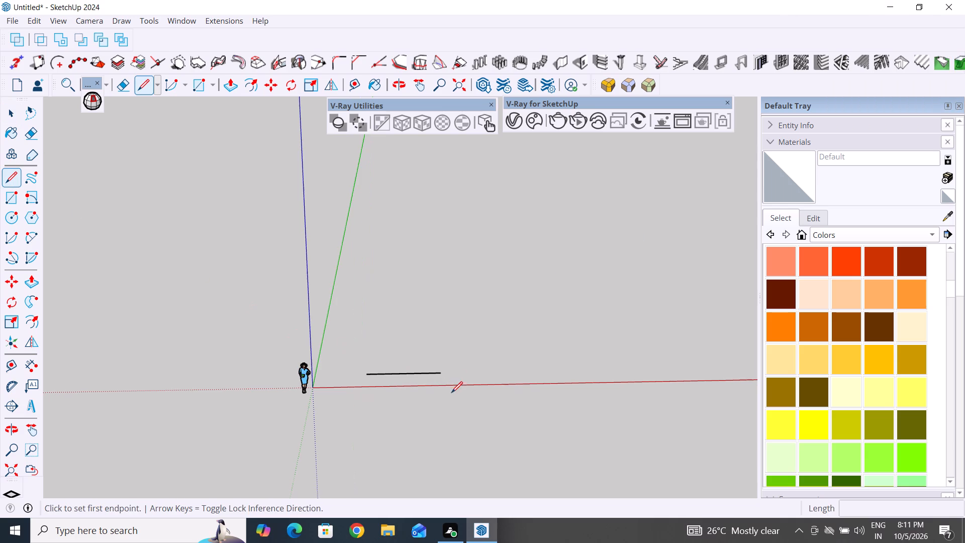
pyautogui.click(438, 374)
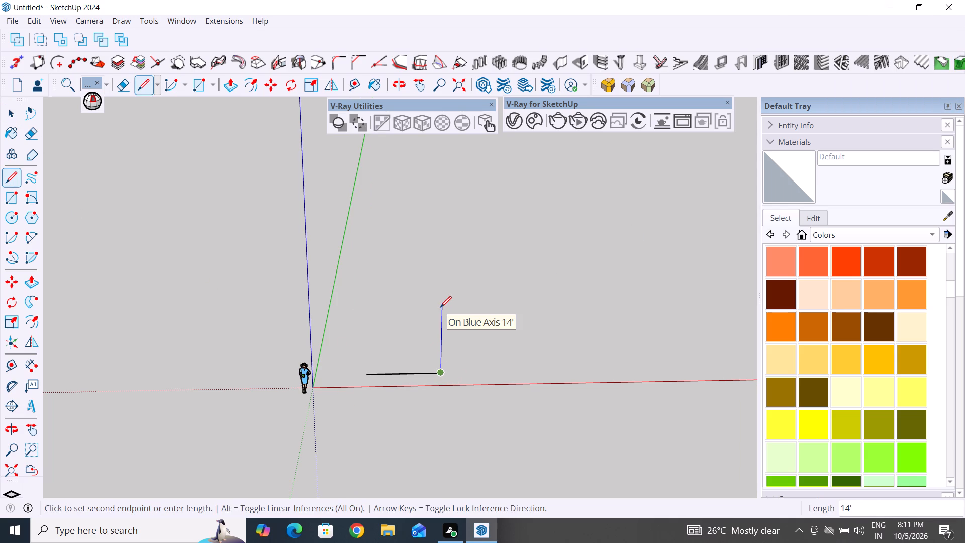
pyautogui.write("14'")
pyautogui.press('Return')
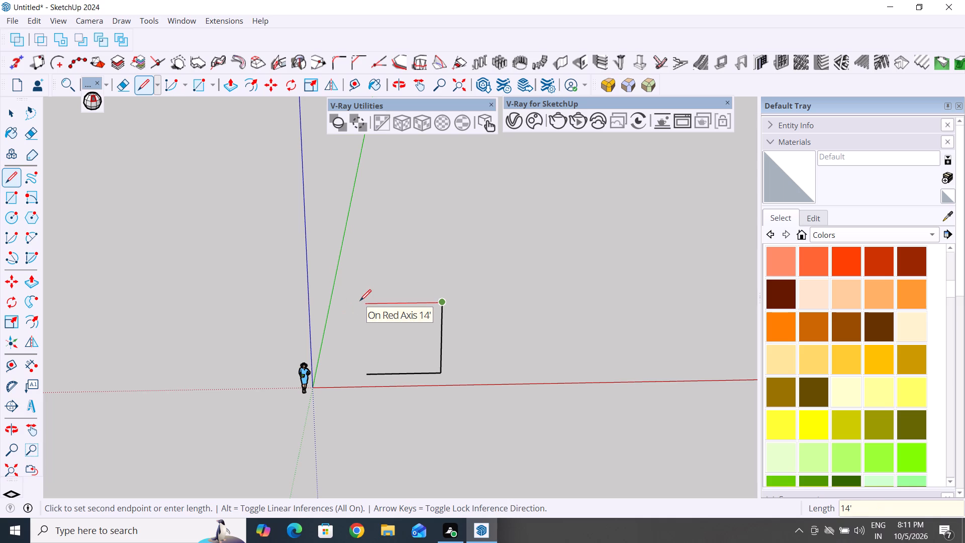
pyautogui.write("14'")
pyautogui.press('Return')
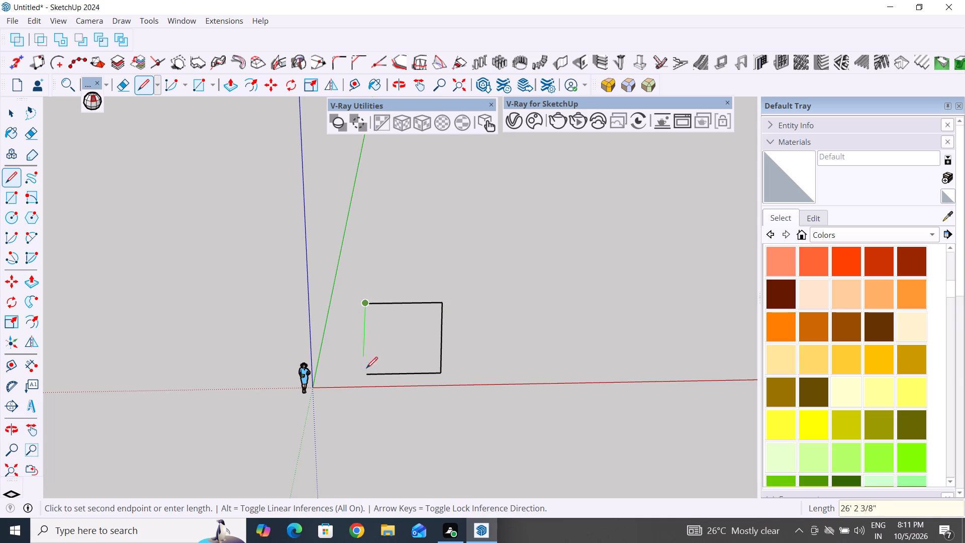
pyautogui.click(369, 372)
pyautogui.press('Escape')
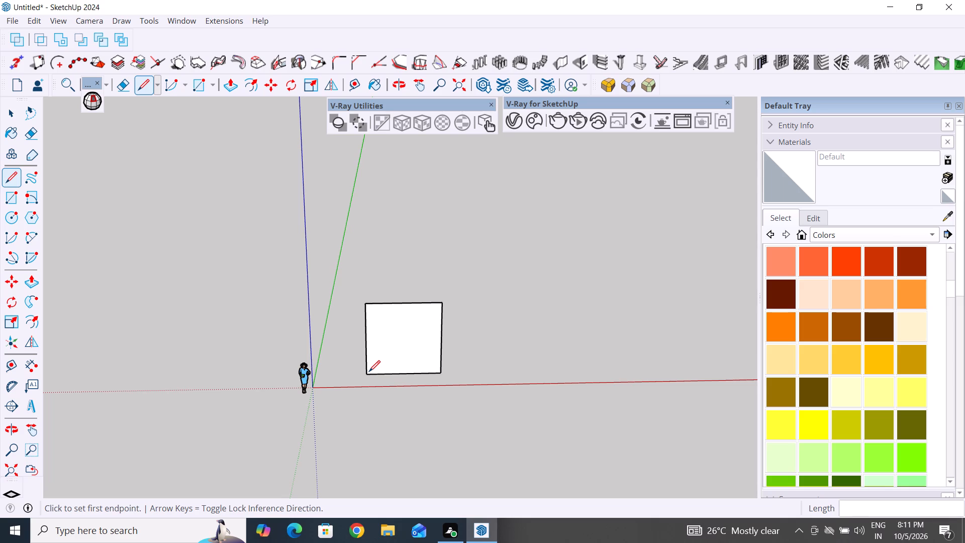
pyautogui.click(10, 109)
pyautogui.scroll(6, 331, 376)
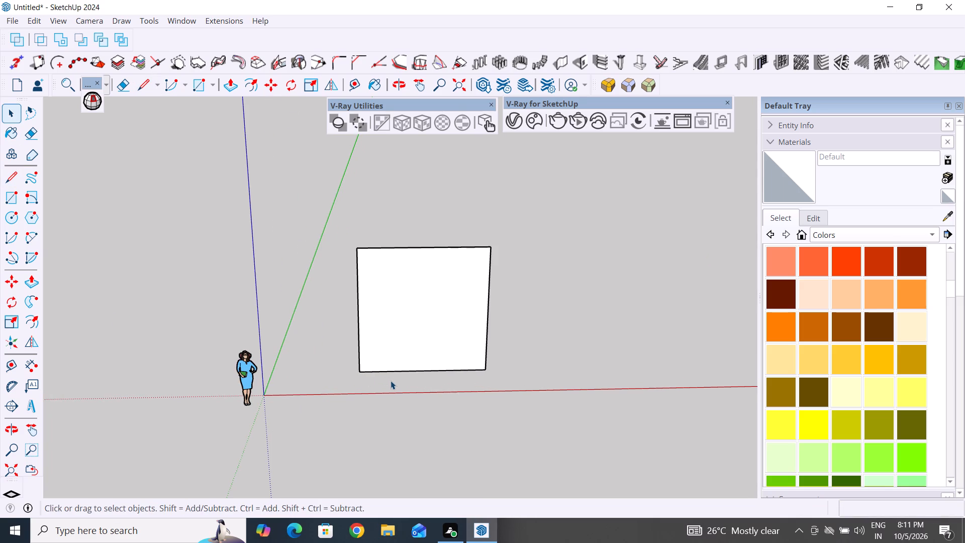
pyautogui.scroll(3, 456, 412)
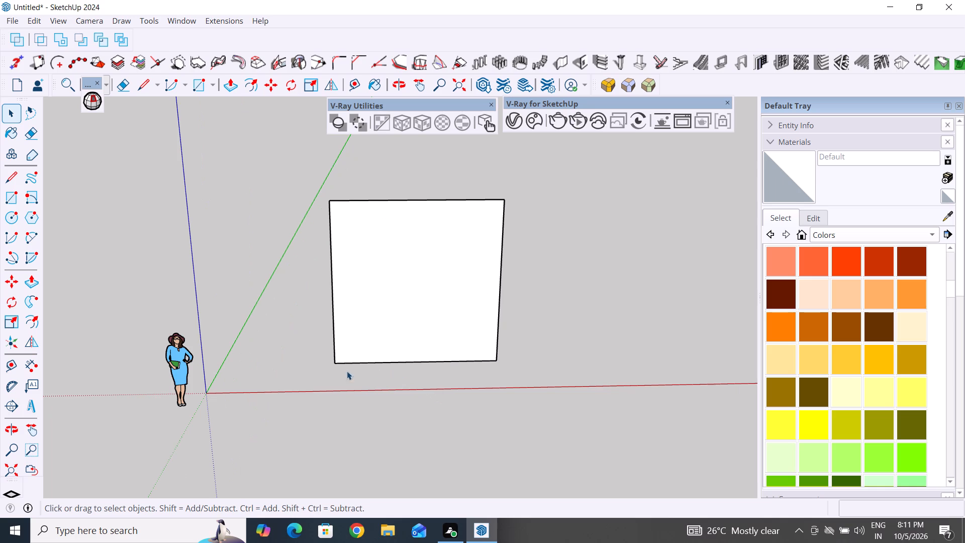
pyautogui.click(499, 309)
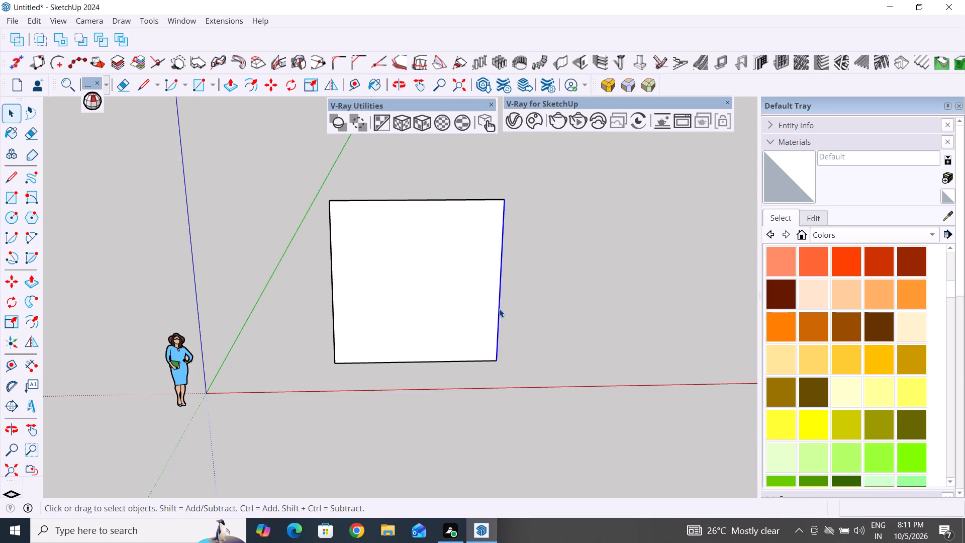
# Draw a separate 15' edge parallel to the red axis, beside the square and in line with its base.
pyautogui.scroll(-5, 330, 420)
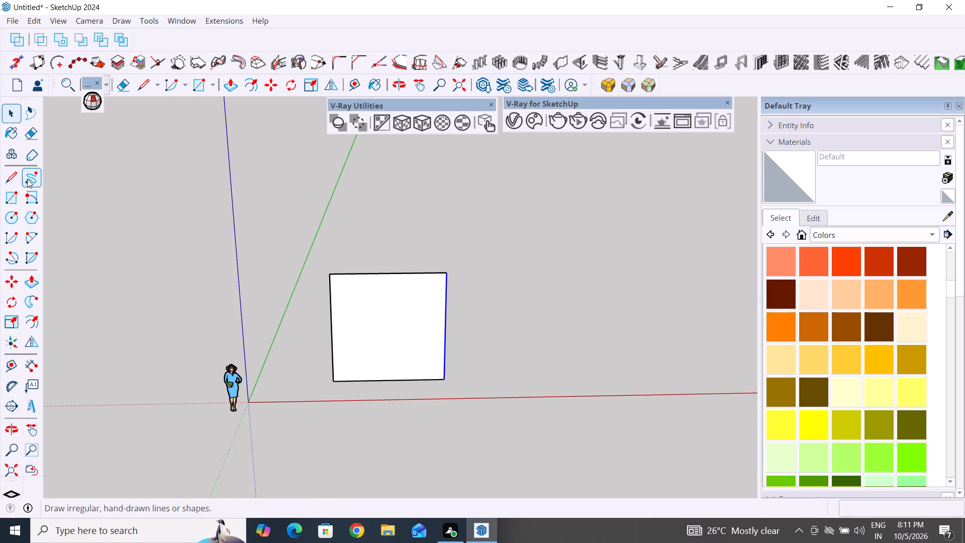
pyautogui.click(14, 176)
pyautogui.scroll(-6, 176, 435)
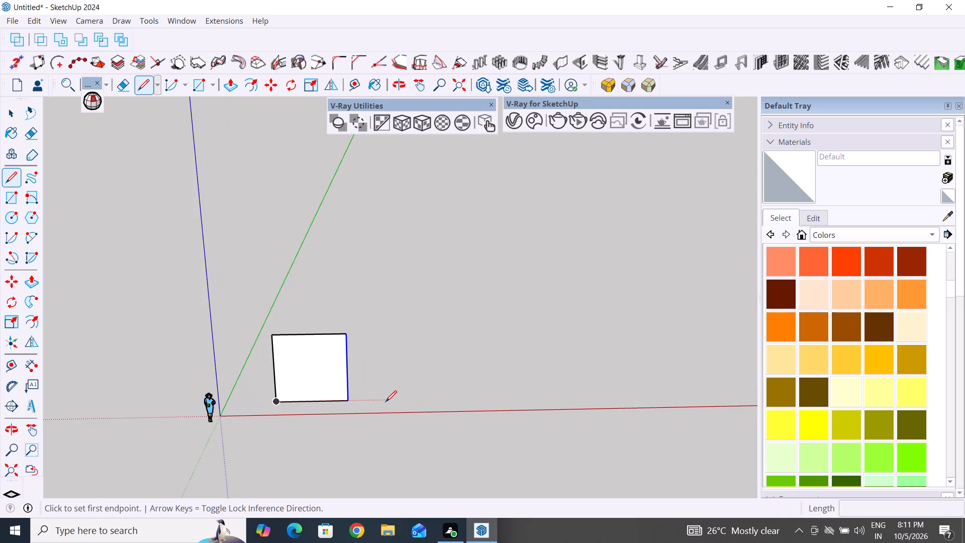
pyautogui.click(388, 400)
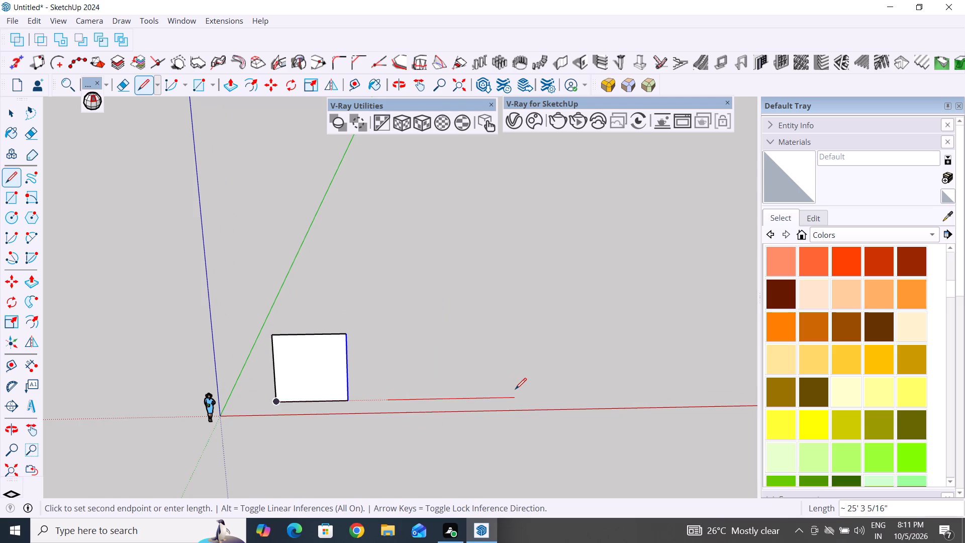
pyautogui.write("15'")
pyautogui.press('Return')
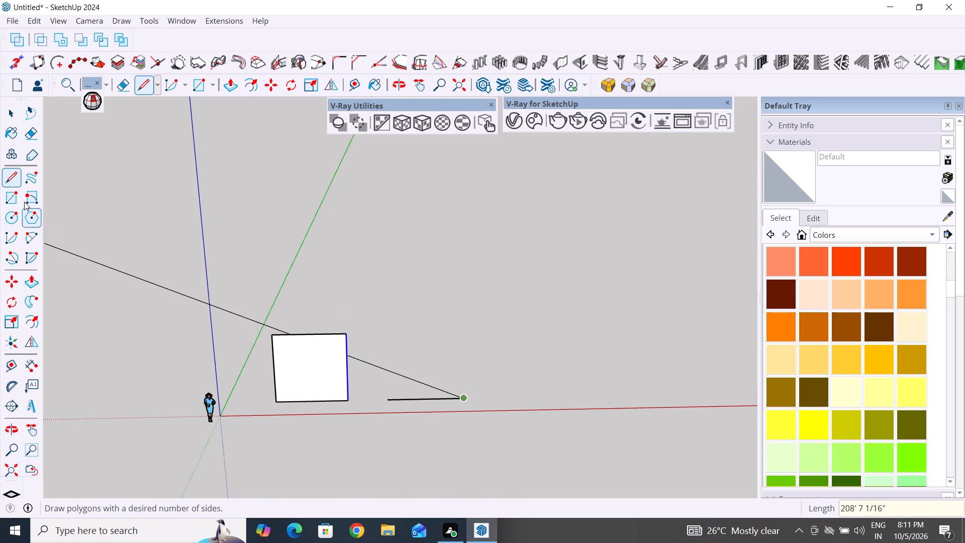
pyautogui.click(16, 113)
# Check the lengths of the square's bottom edge and the separate edge with the Dimension tool, without placing a dimension.
pyautogui.click(27, 368)
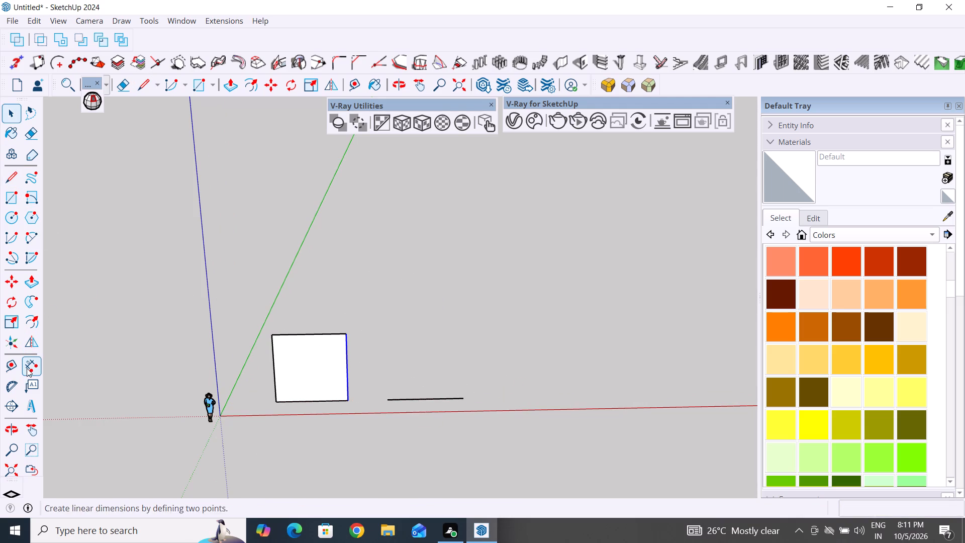
pyautogui.scroll(6, 308, 431)
pyautogui.click(251, 384)
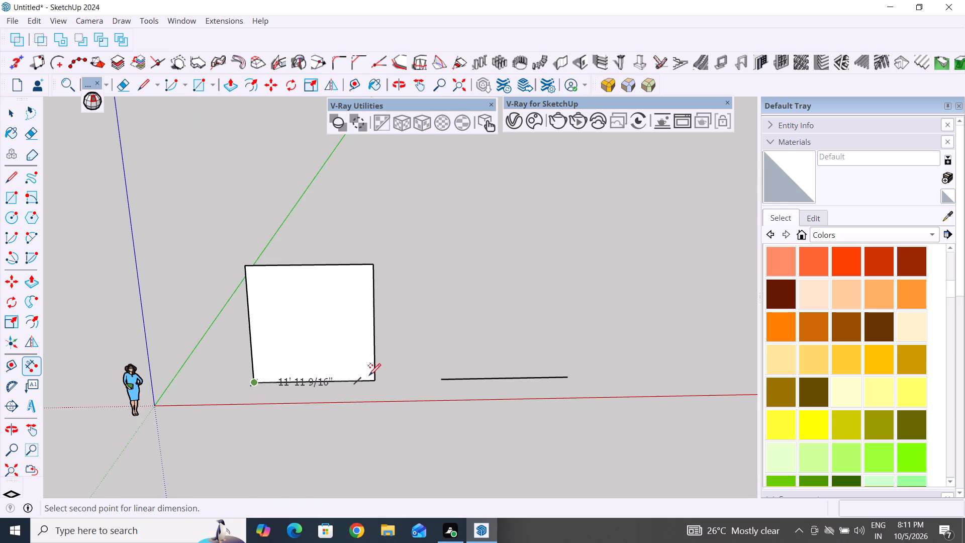
pyautogui.click(376, 379)
pyautogui.press('Escape')
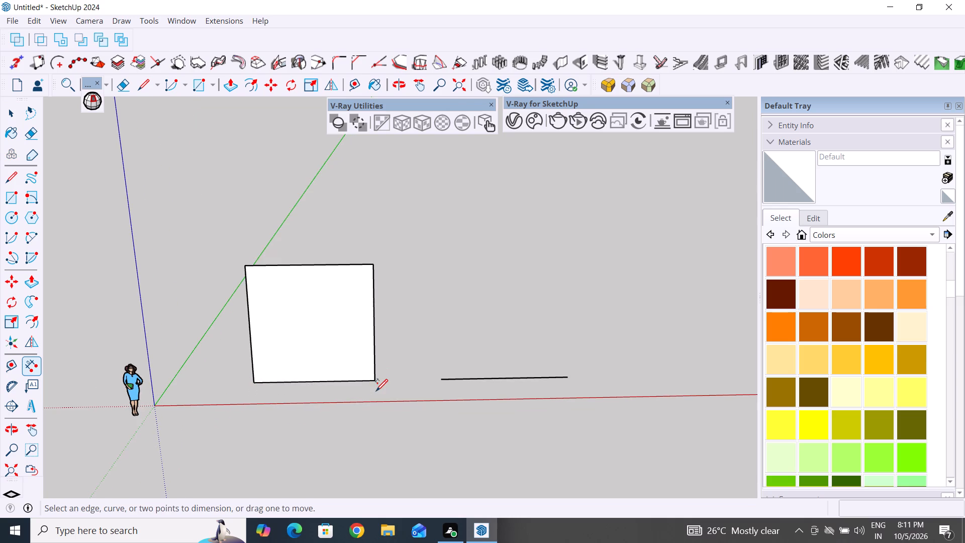
pyautogui.click(442, 378)
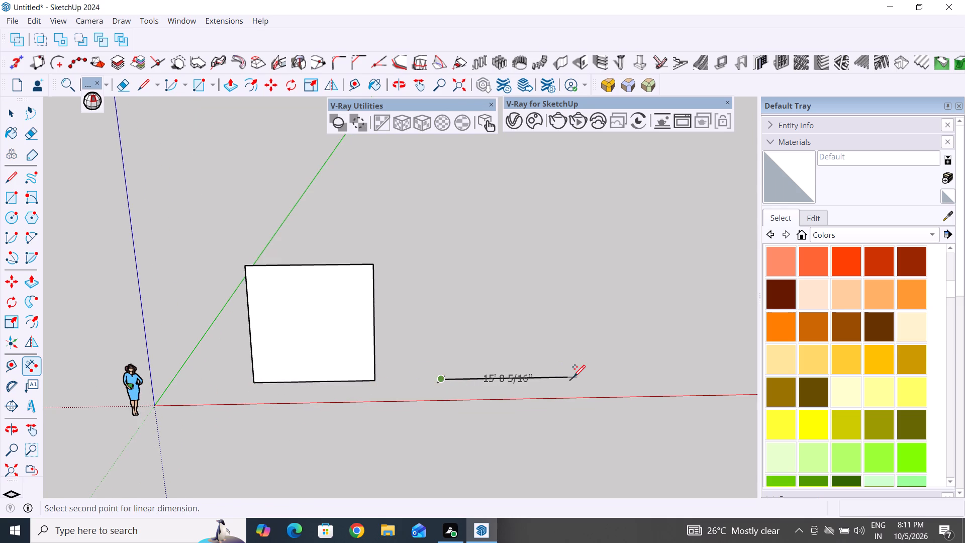
pyautogui.press('Escape')
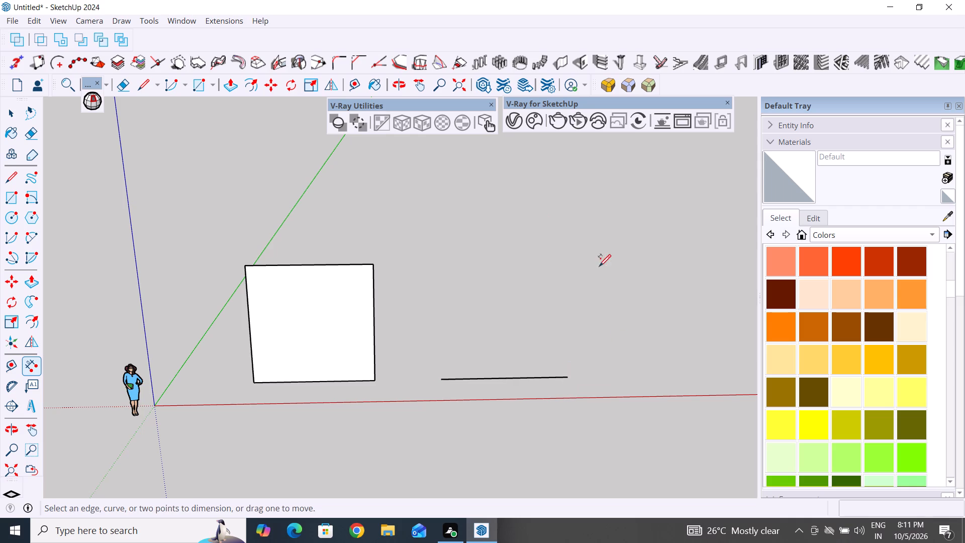
pyautogui.click(11, 112)
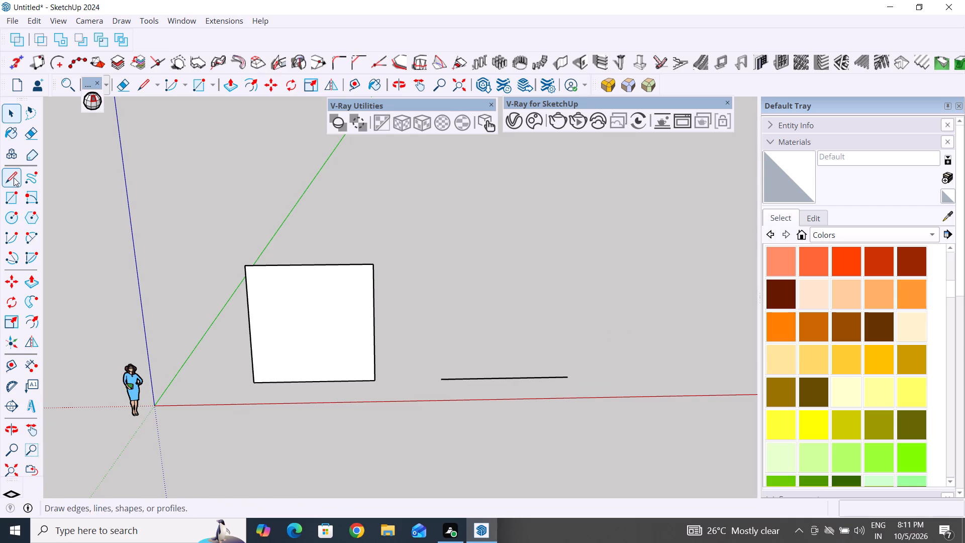
# Close an upright four-sided face on the 15' edge, rising 14' along the blue axis from its end nearest the square.
pyautogui.click(14, 177)
pyautogui.click(440, 381)
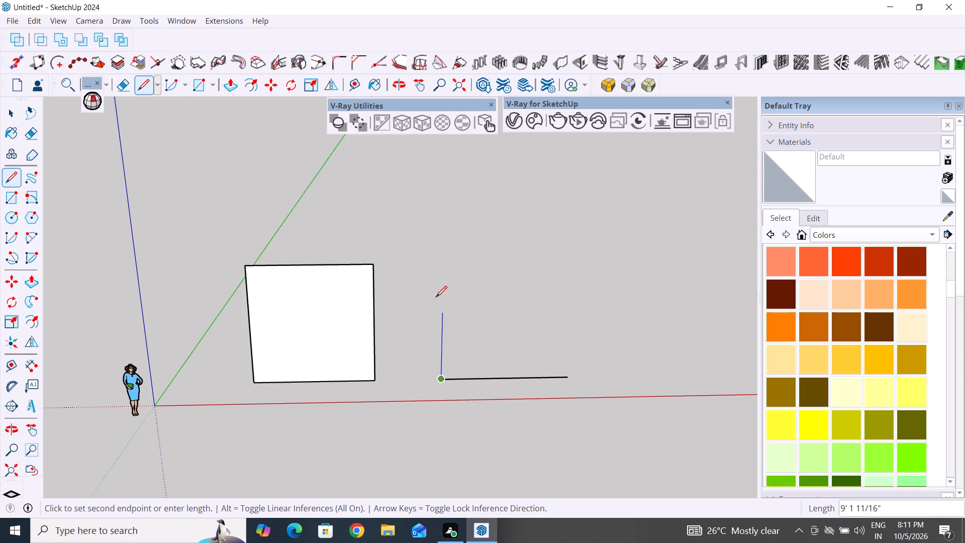
pyautogui.click(441, 265)
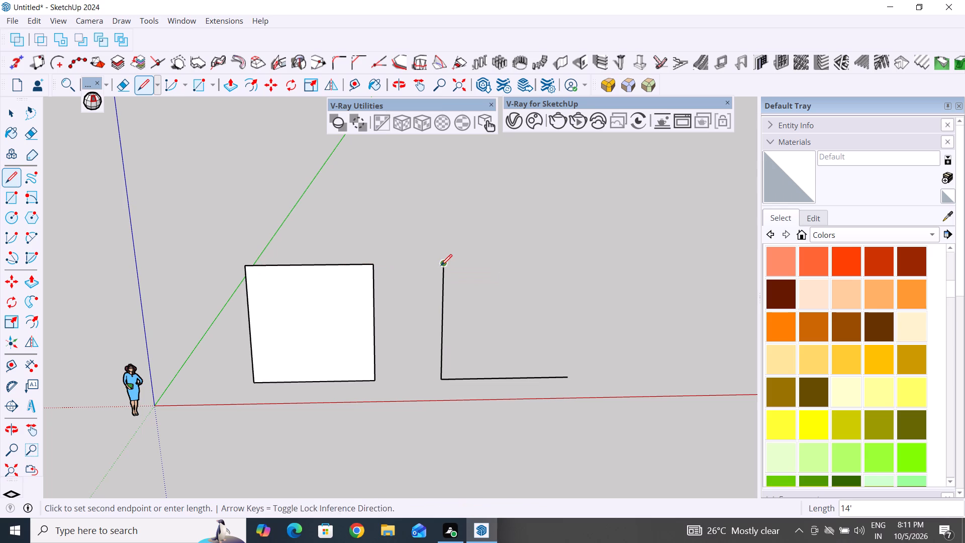
pyautogui.click(580, 262)
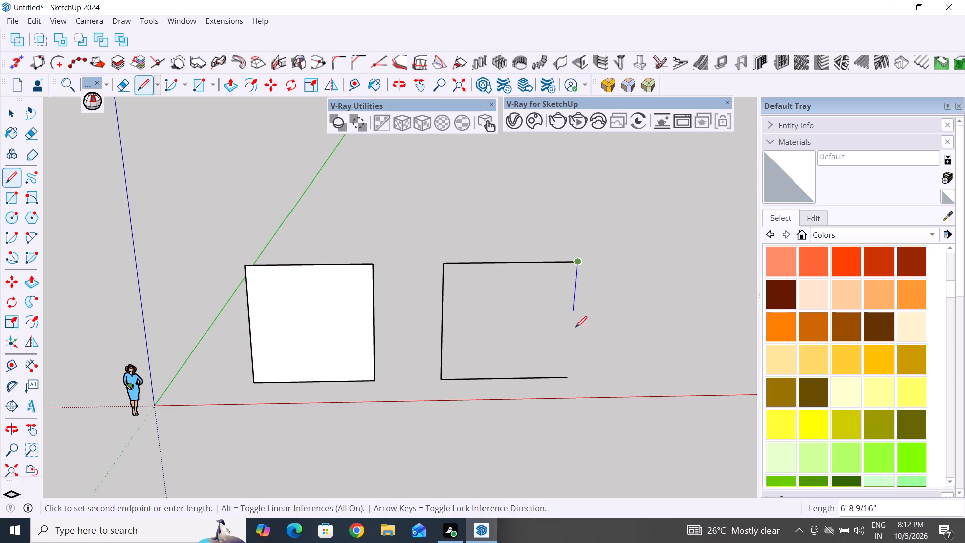
pyautogui.click(572, 378)
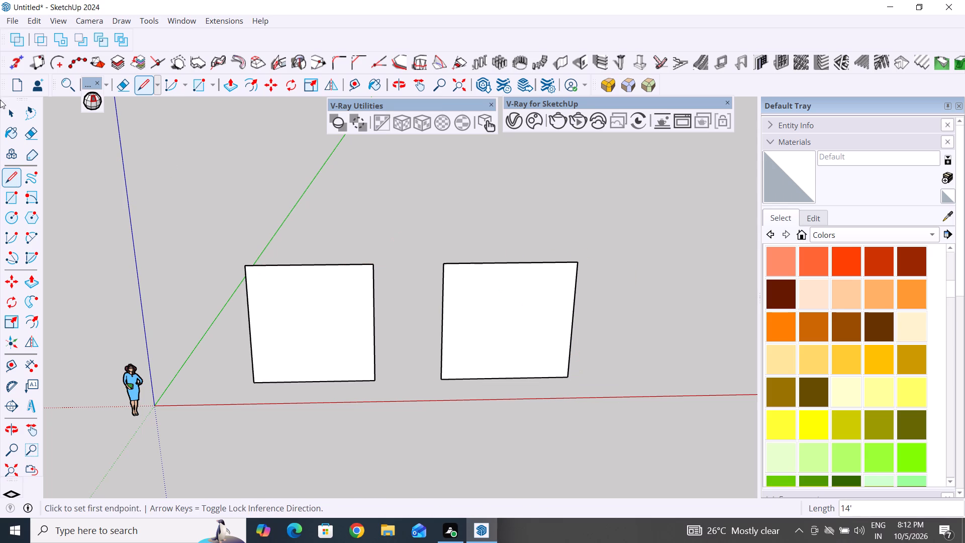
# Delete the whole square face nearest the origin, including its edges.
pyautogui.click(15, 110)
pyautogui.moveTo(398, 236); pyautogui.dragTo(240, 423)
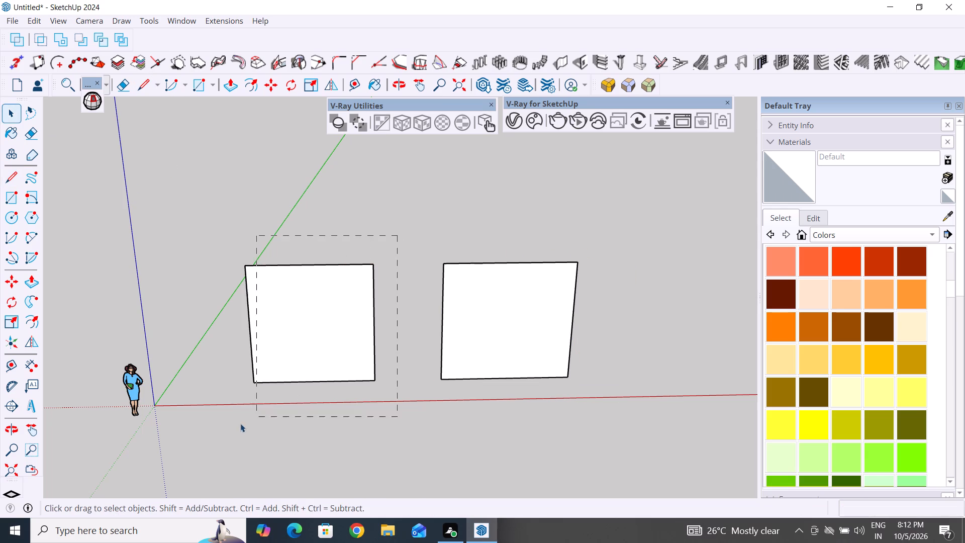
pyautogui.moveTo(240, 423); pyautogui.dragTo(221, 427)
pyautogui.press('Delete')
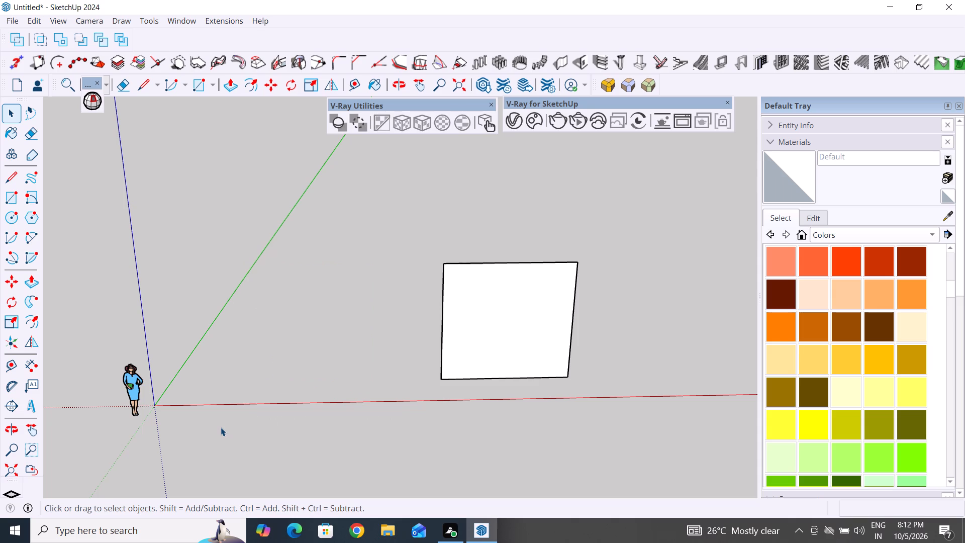
# Extrude the upright rectangular face 10" thick with Push/Pull, towards the red axis.
pyautogui.moveTo(327, 470); pyautogui.dragTo(321, 459, button='middle')
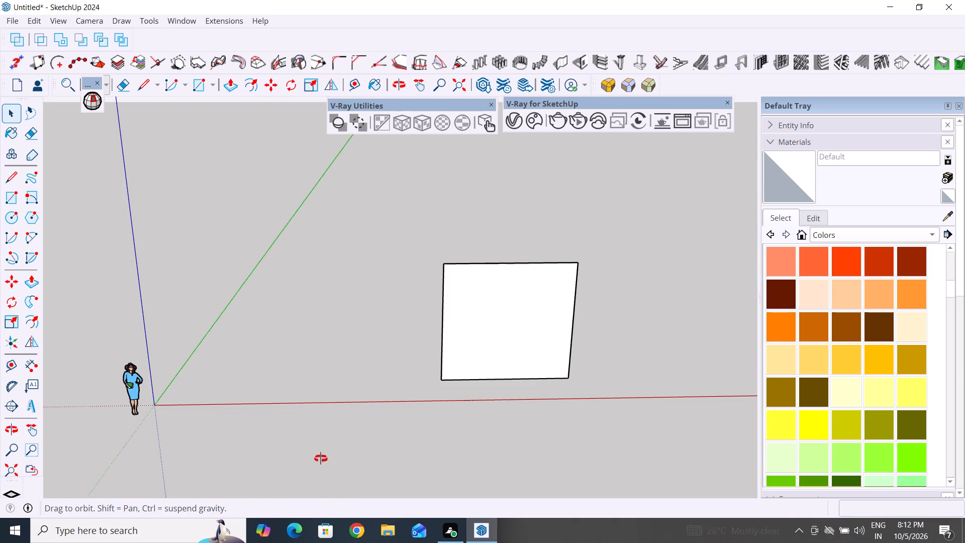
pyautogui.moveTo(321, 459); pyautogui.dragTo(291, 427, button='middle')
pyautogui.scroll(4, 641, 355)
pyautogui.moveTo(658, 380); pyautogui.dragTo(687, 361, button='middle')
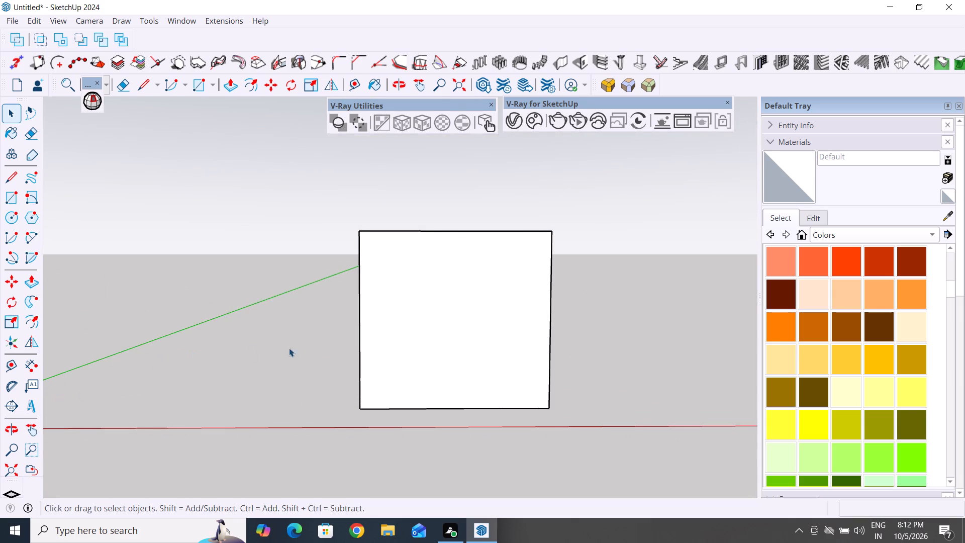
pyautogui.moveTo(312, 355); pyautogui.dragTo(553, 450, button='middle')
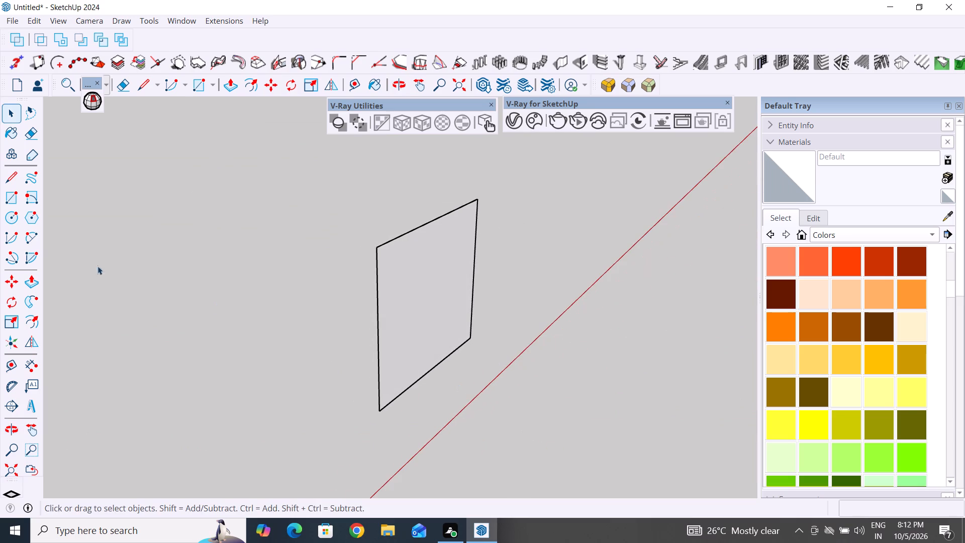
pyautogui.click(234, 89)
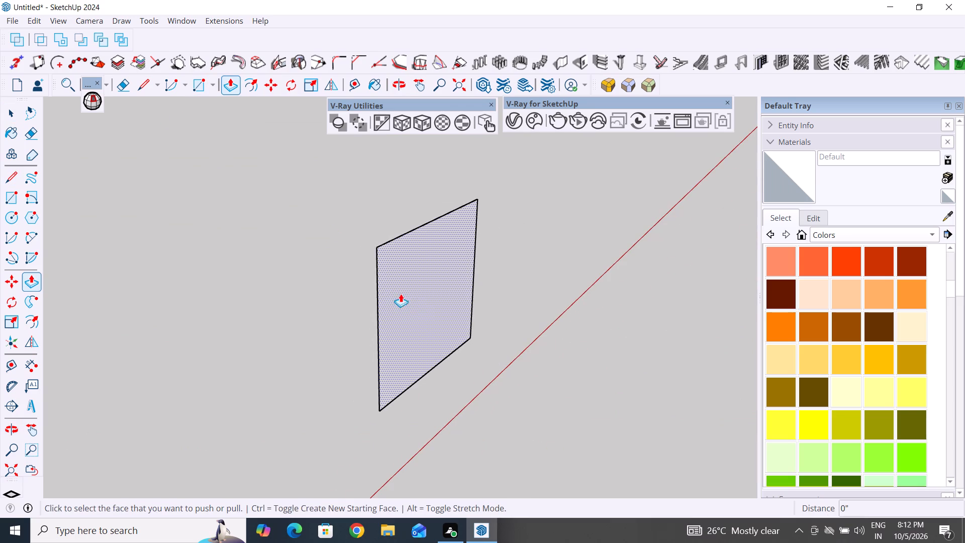
pyautogui.click(422, 303)
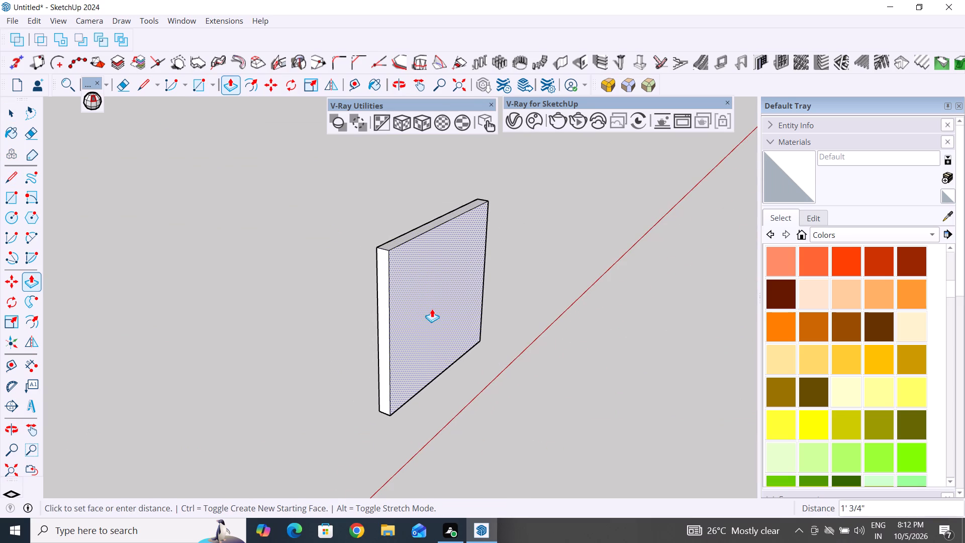
pyautogui.write('10"')
pyautogui.press('Return')
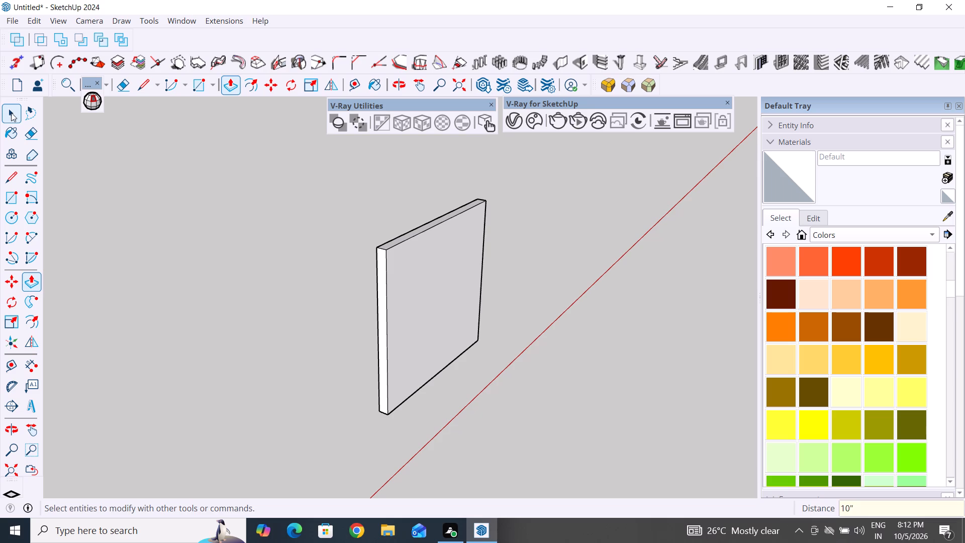
pyautogui.click(11, 113)
# Place a vertical guide on the panel's front face, 3' in from its side edge nearest the origin.
pyautogui.moveTo(231, 377); pyautogui.dragTo(172, 372, button='middle')
pyautogui.scroll(-3, 172, 372)
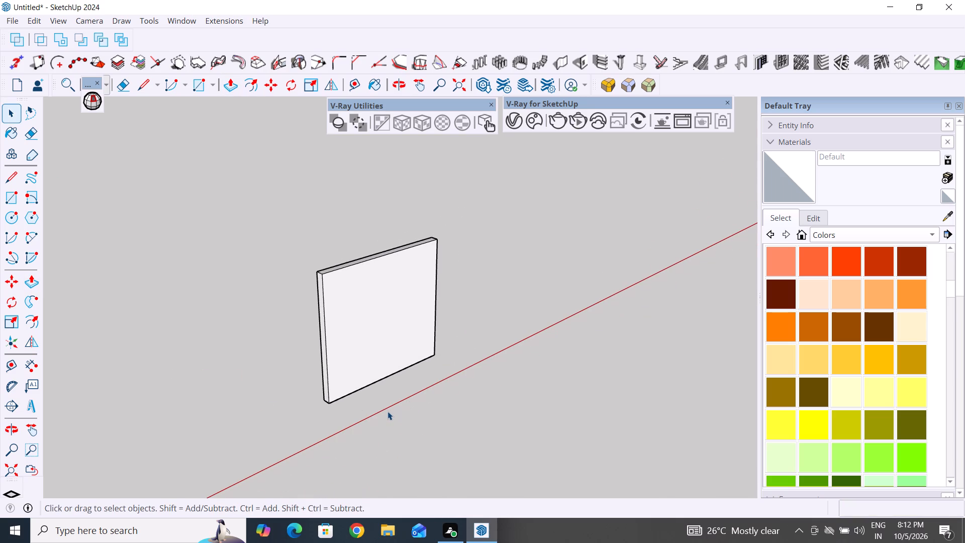
pyautogui.moveTo(461, 404); pyautogui.dragTo(460, 419, button='middle')
pyautogui.moveTo(379, 404); pyautogui.dragTo(304, 382, button='middle')
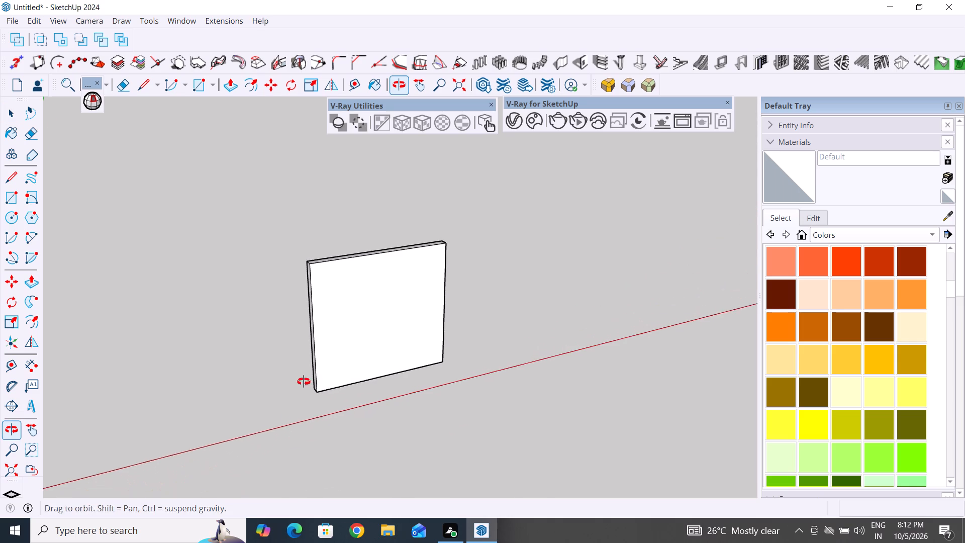
pyautogui.moveTo(304, 382); pyautogui.dragTo(303, 381, button='middle')
pyautogui.scroll(2, 404, 277)
pyautogui.moveTo(380, 309); pyautogui.dragTo(316, 318, button='middle')
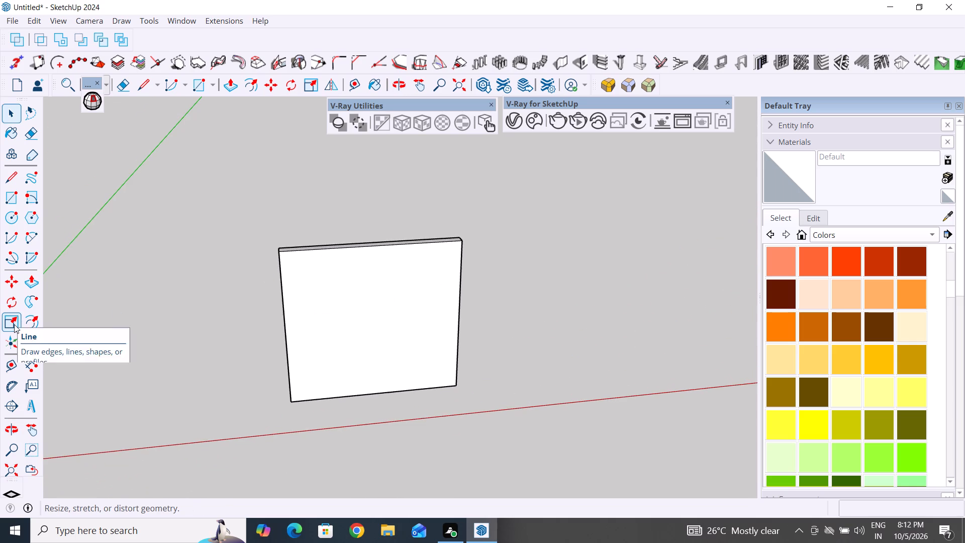
pyautogui.click(12, 369)
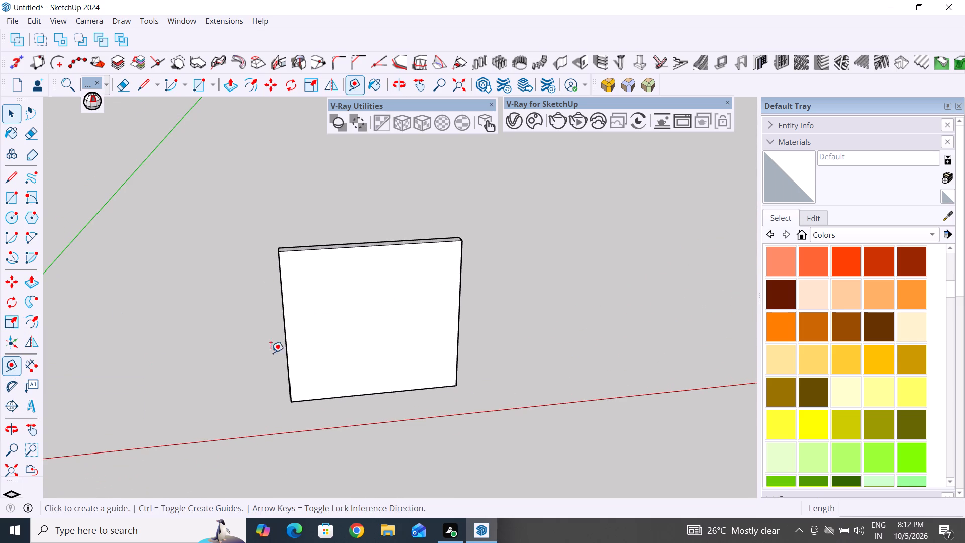
pyautogui.click(286, 344)
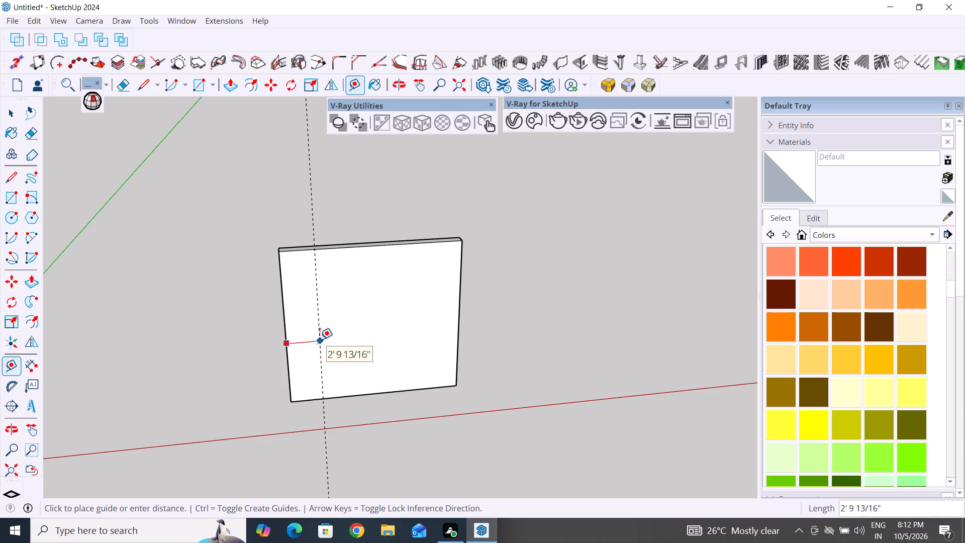
pyautogui.press('2')
pyautogui.press('BackSpace')
pyautogui.write("3'")
pyautogui.press('Return')
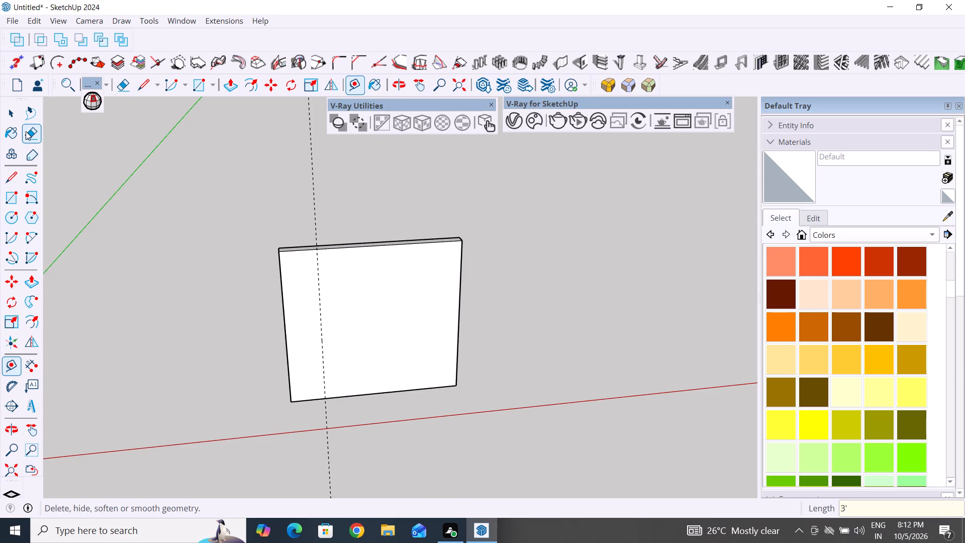
pyautogui.click(18, 113)
# Draw a 14' vertical edge along the guide from the front face's top edge to its bottom edge, splitting off a narrow strip.
pyautogui.click(9, 185)
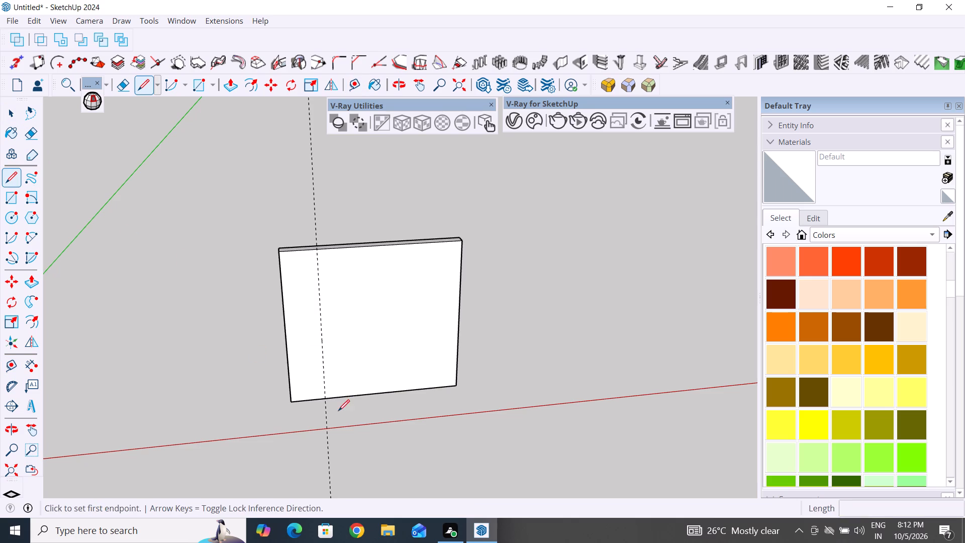
pyautogui.moveTo(360, 411); pyautogui.dragTo(348, 195, button='middle')
pyautogui.moveTo(287, 397); pyautogui.dragTo(357, 225, button='middle')
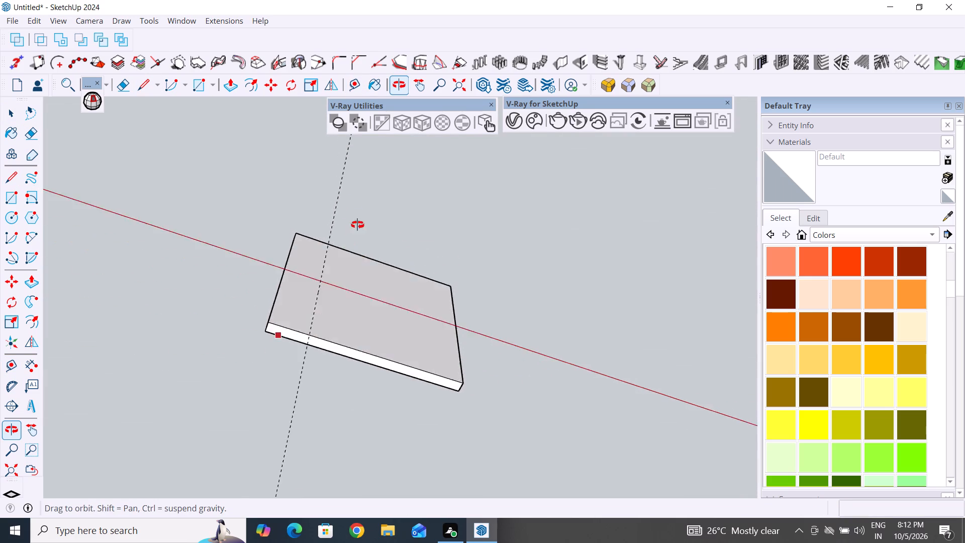
pyautogui.moveTo(357, 225); pyautogui.dragTo(411, 438, button='middle')
pyautogui.scroll(4, 257, 369)
pyautogui.moveTo(332, 317); pyautogui.dragTo(330, 427, button='middle')
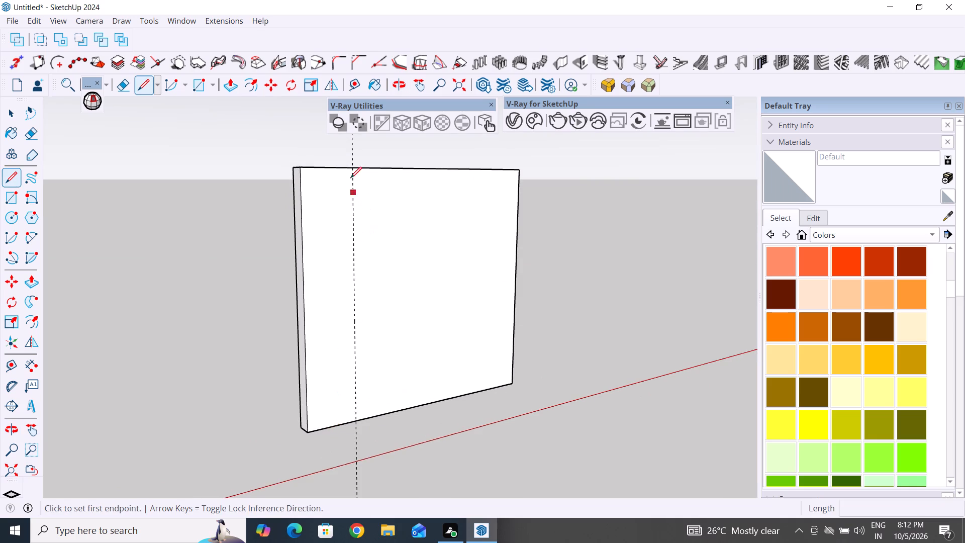
pyautogui.click(354, 169)
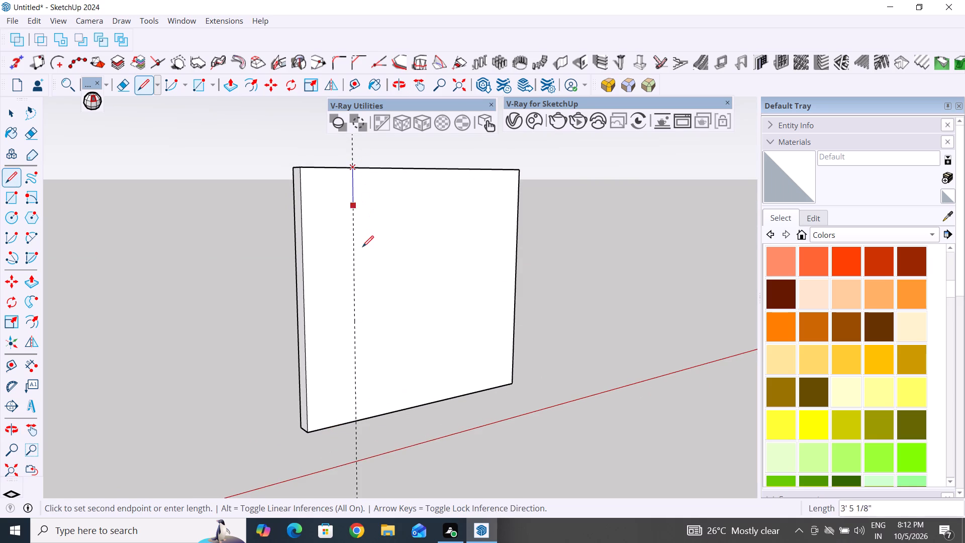
pyautogui.click(357, 423)
pyautogui.click(9, 114)
pyautogui.click(229, 361)
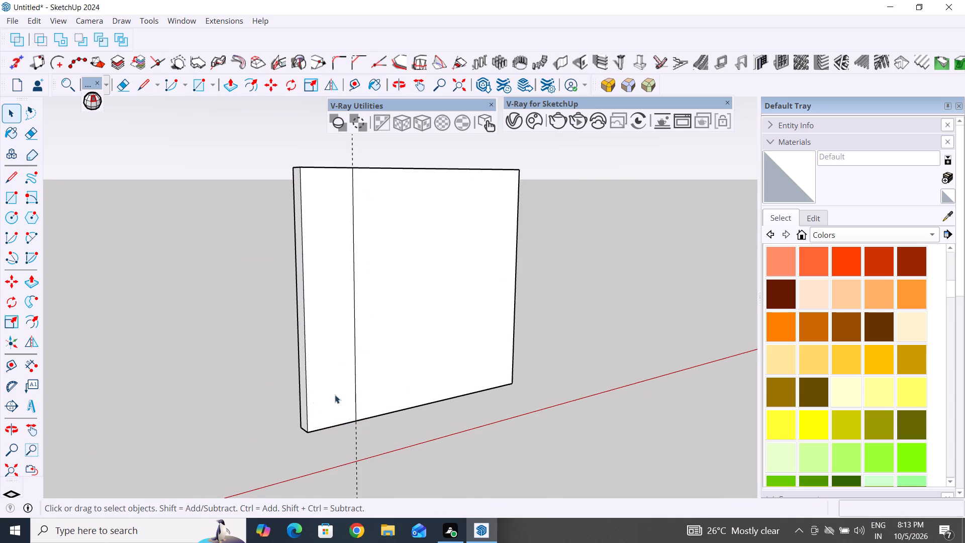
# Offset the outline of the narrow 3' strip inward by about 7" on the front face.
pyautogui.scroll(-5, 348, 339)
pyautogui.moveTo(379, 338); pyautogui.dragTo(363, 407, button='middle')
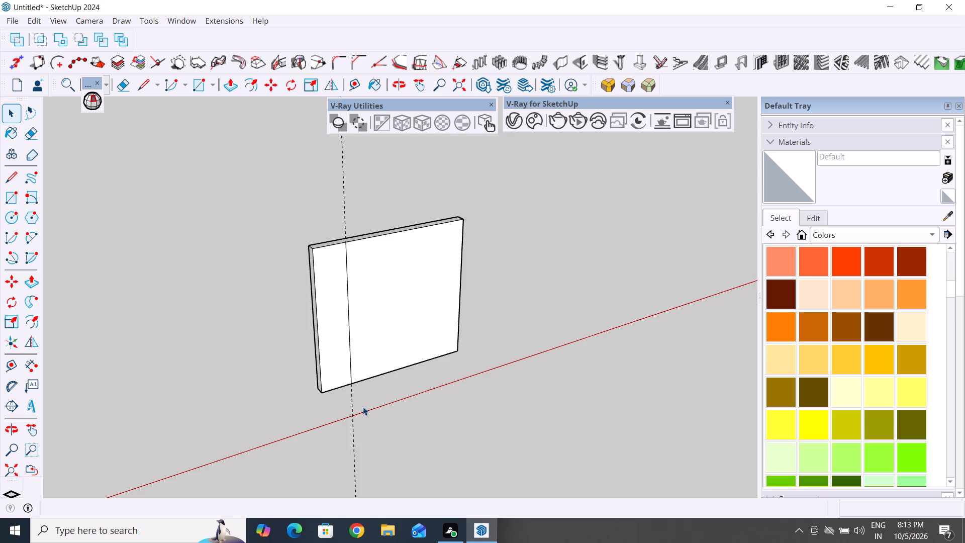
pyautogui.scroll(-5, 439, 357)
pyautogui.moveTo(491, 378); pyautogui.dragTo(417, 251, button='middle')
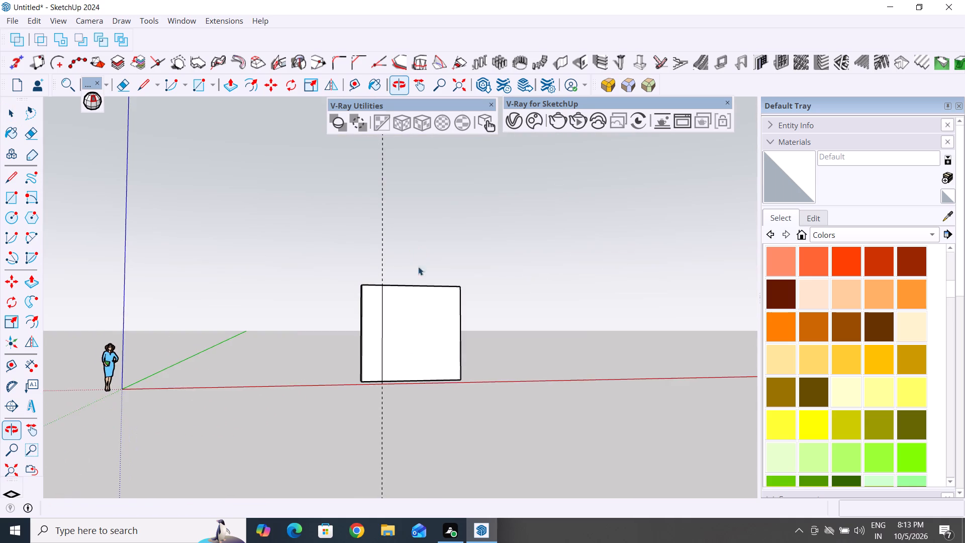
pyautogui.scroll(4, 422, 337)
pyautogui.moveTo(420, 383); pyautogui.dragTo(451, 429, button='middle')
pyautogui.scroll(4, 338, 276)
pyautogui.moveTo(382, 314); pyautogui.dragTo(414, 383, button='middle')
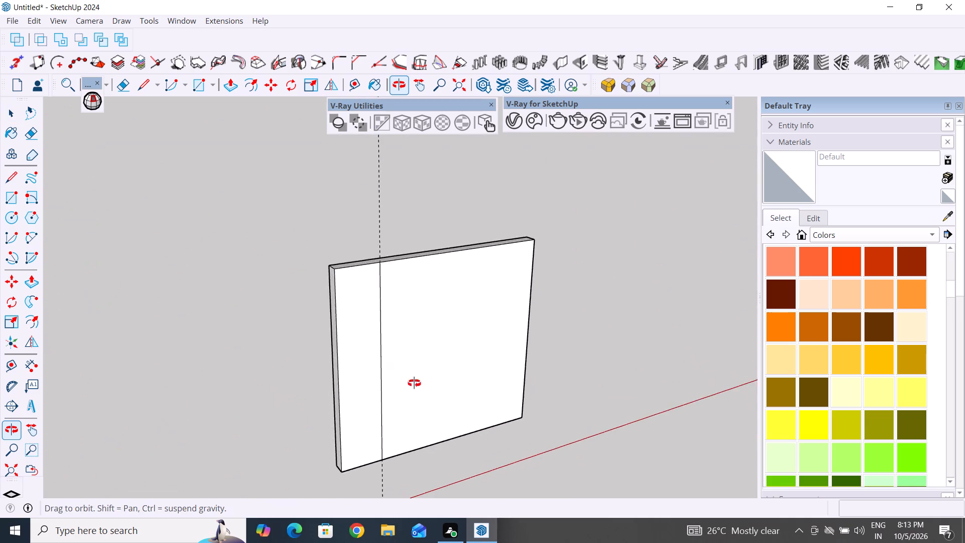
pyautogui.moveTo(414, 383); pyautogui.dragTo(353, 402, button='middle')
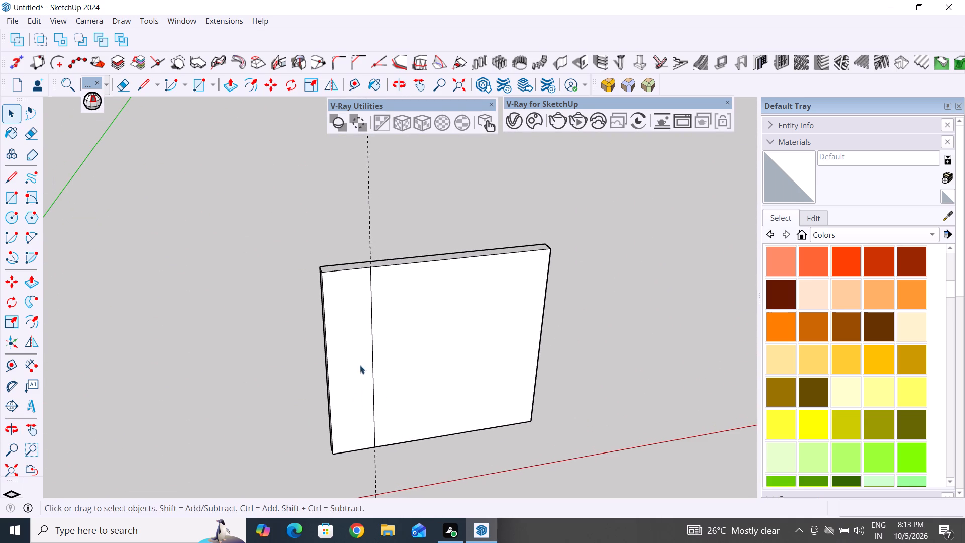
pyautogui.moveTo(401, 367); pyautogui.dragTo(338, 324, button='middle')
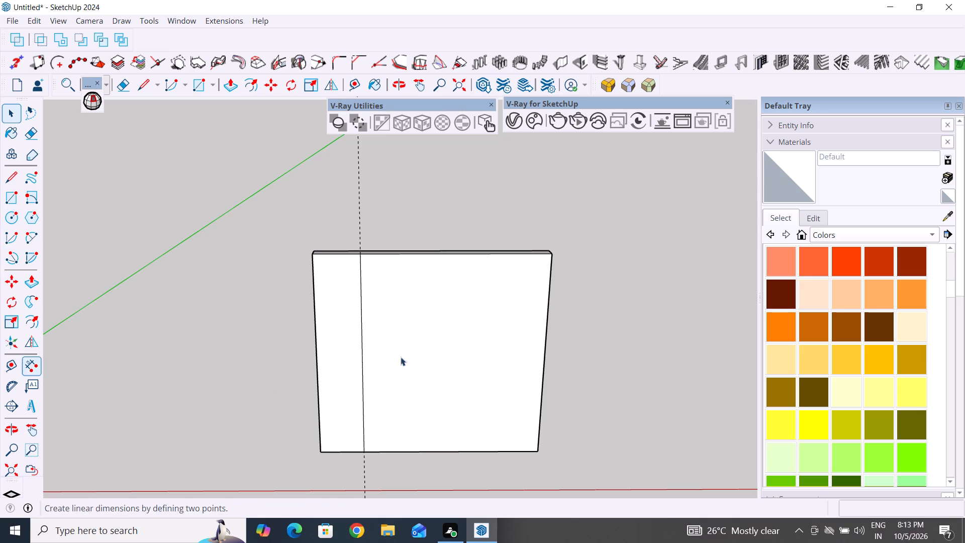
pyautogui.click(347, 299)
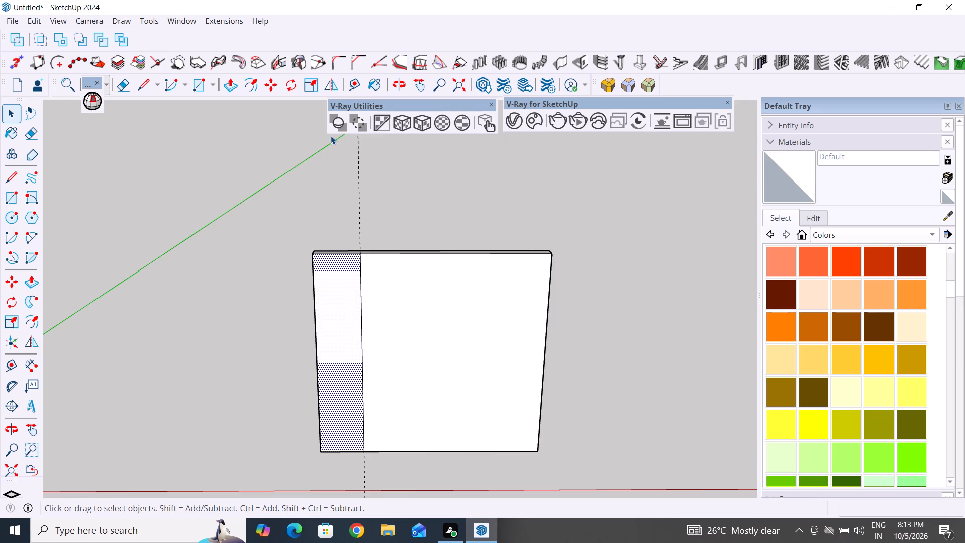
pyautogui.click(253, 86)
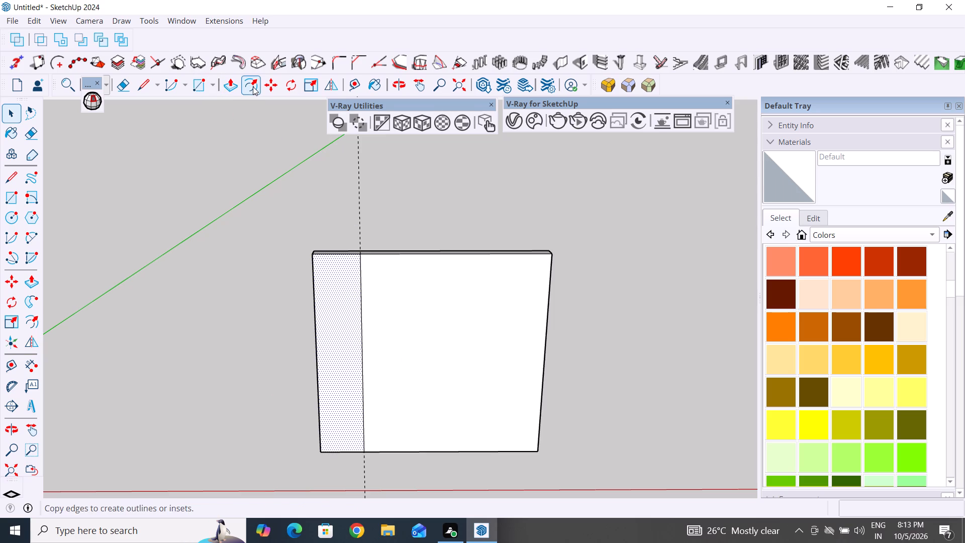
pyautogui.moveTo(329, 257); pyautogui.dragTo(336, 264)
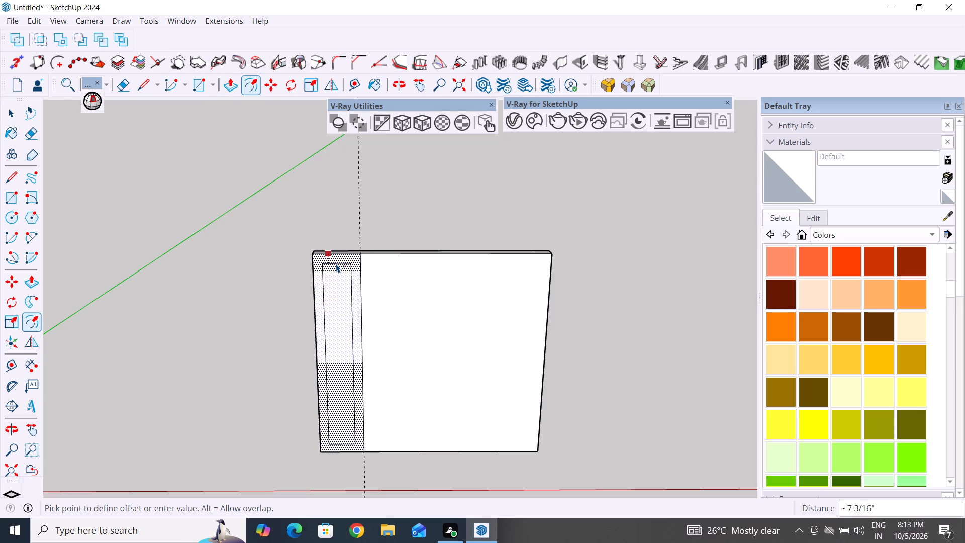
pyautogui.moveTo(336, 264); pyautogui.dragTo(334, 263)
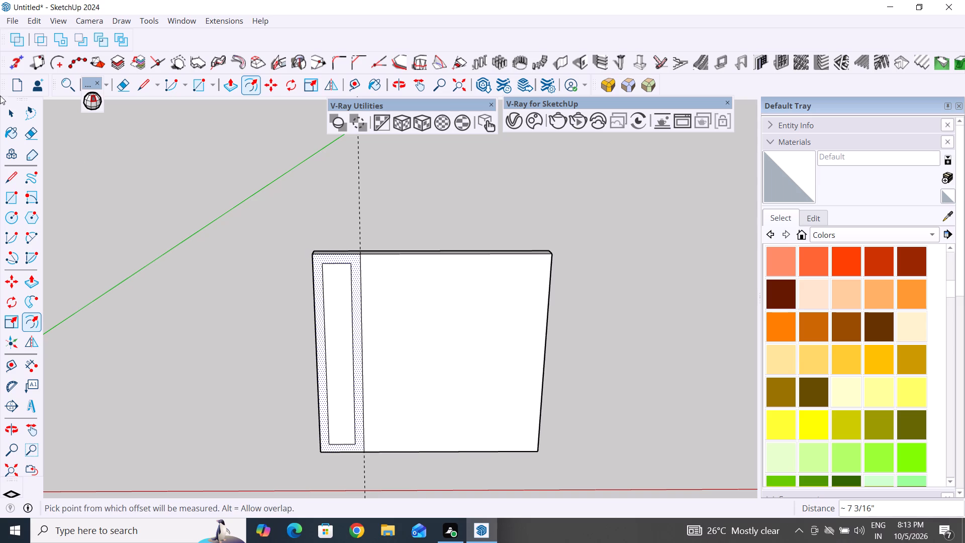
pyautogui.click(14, 114)
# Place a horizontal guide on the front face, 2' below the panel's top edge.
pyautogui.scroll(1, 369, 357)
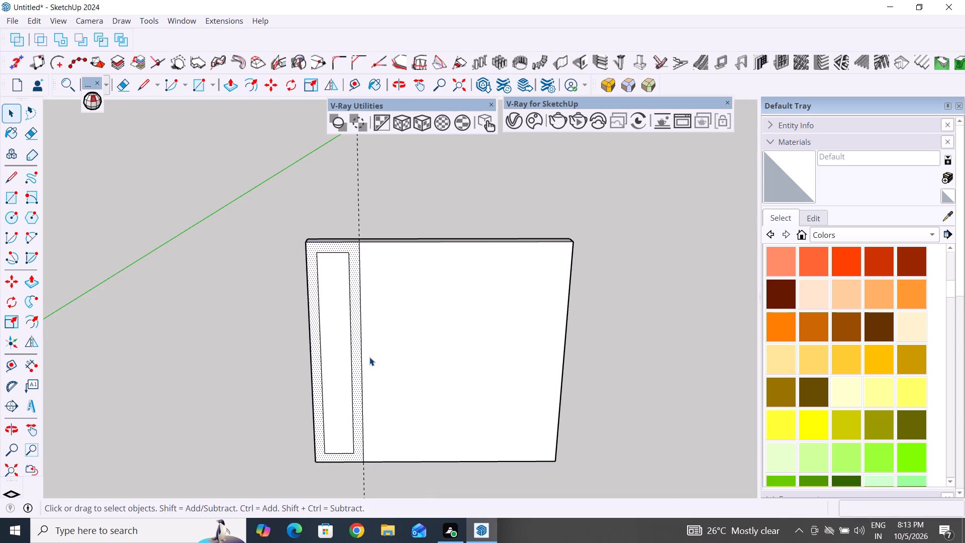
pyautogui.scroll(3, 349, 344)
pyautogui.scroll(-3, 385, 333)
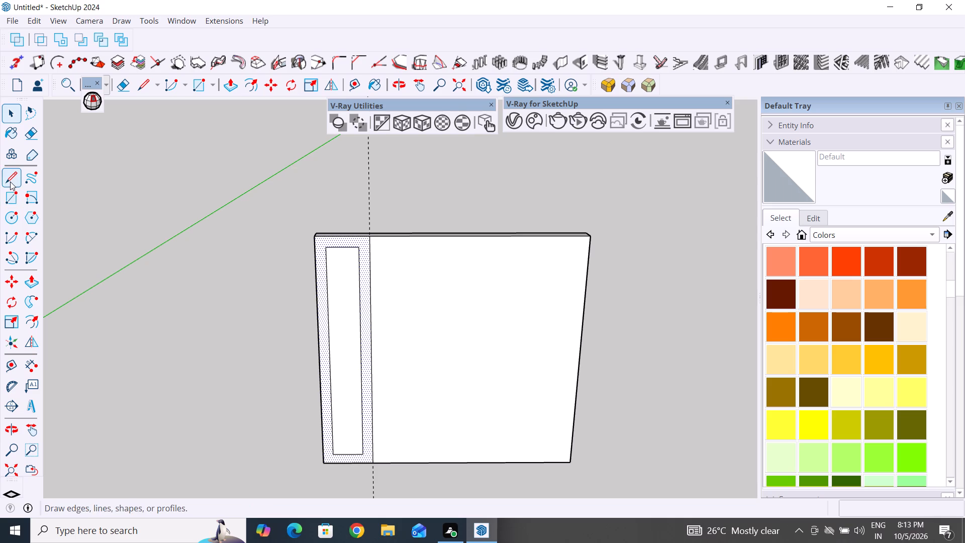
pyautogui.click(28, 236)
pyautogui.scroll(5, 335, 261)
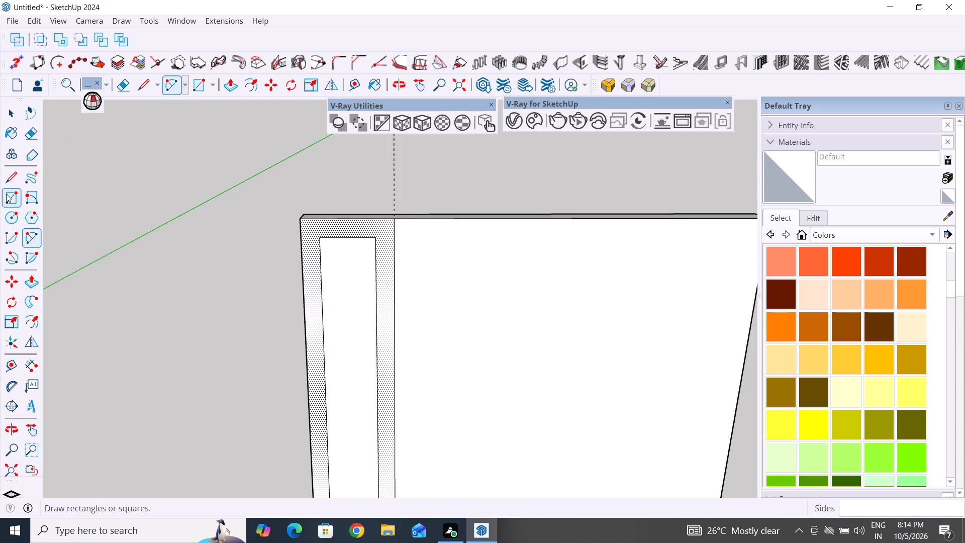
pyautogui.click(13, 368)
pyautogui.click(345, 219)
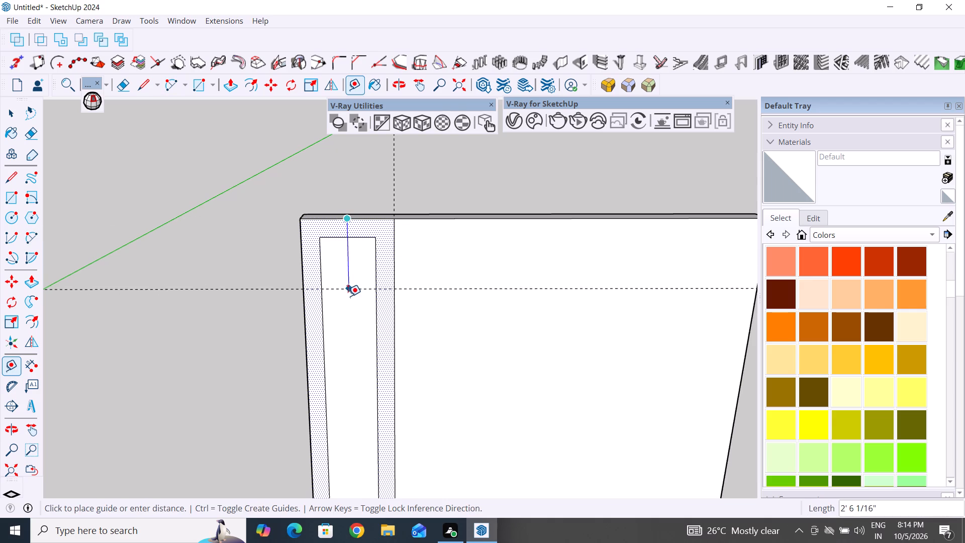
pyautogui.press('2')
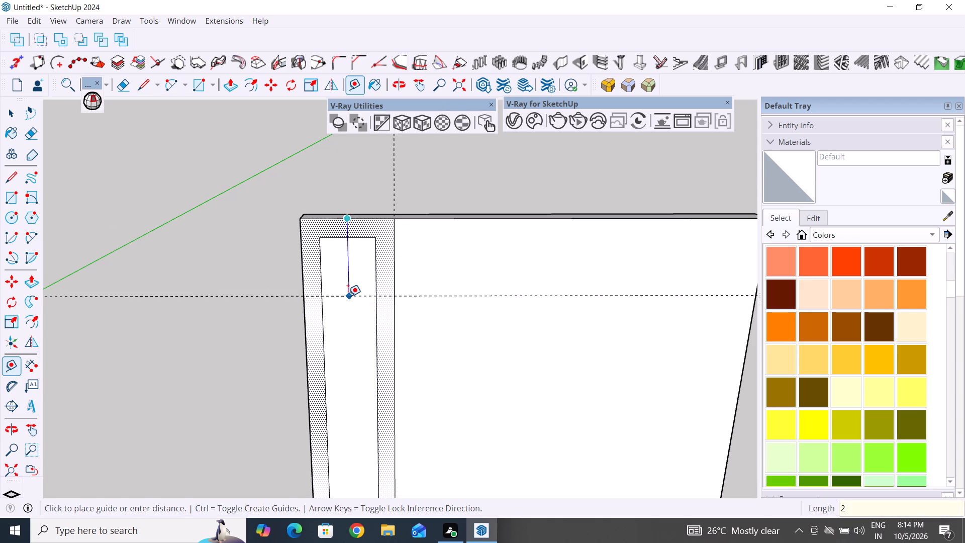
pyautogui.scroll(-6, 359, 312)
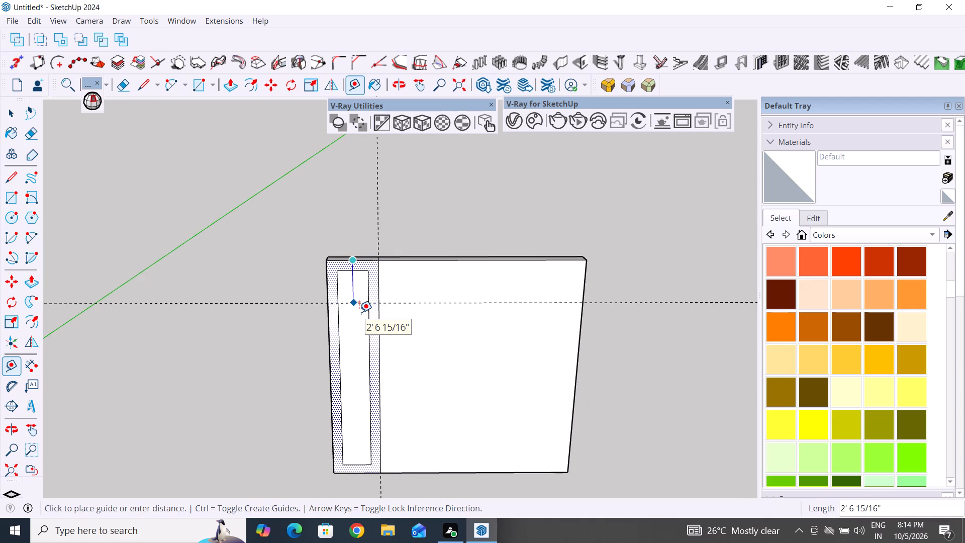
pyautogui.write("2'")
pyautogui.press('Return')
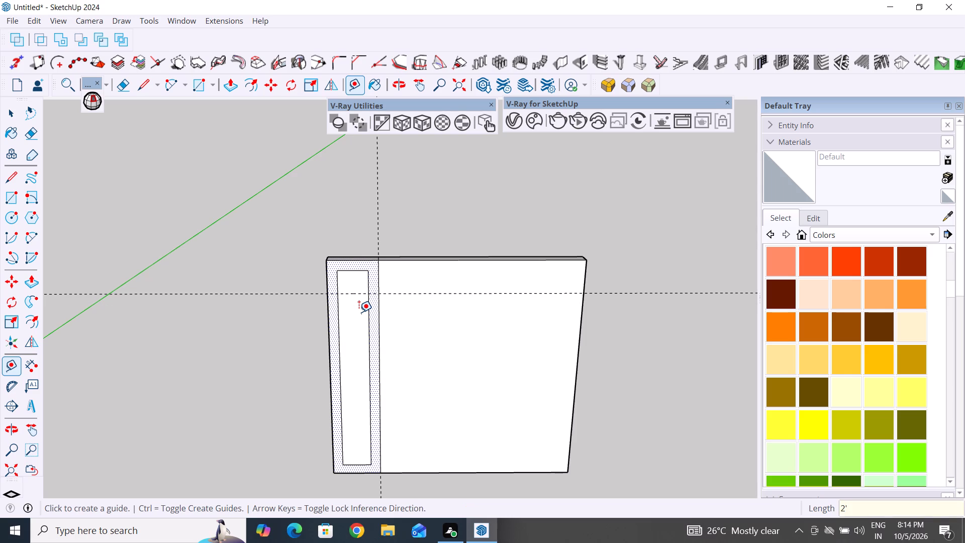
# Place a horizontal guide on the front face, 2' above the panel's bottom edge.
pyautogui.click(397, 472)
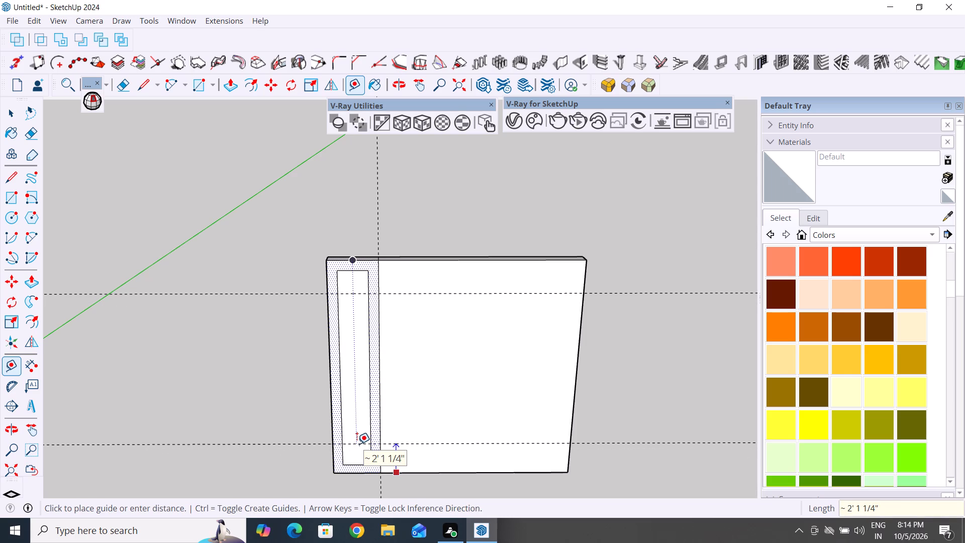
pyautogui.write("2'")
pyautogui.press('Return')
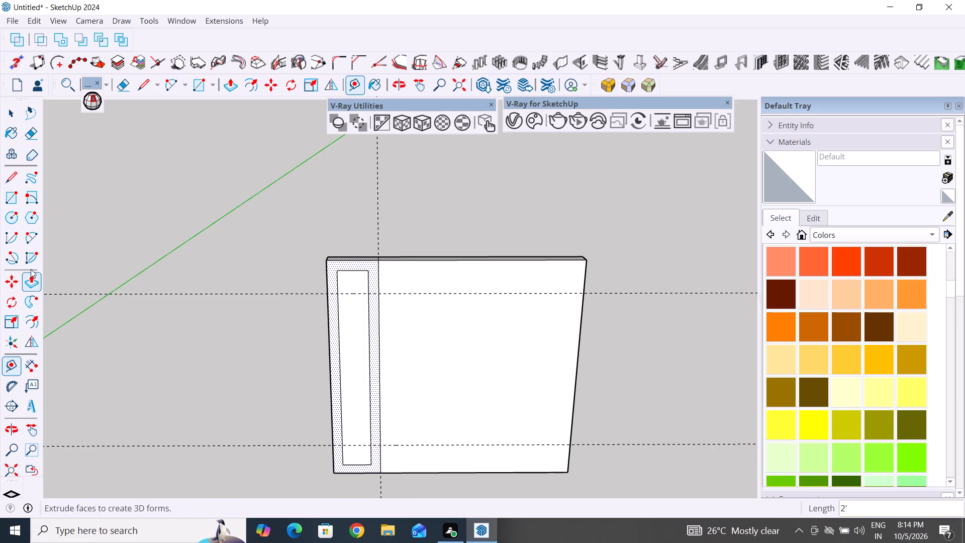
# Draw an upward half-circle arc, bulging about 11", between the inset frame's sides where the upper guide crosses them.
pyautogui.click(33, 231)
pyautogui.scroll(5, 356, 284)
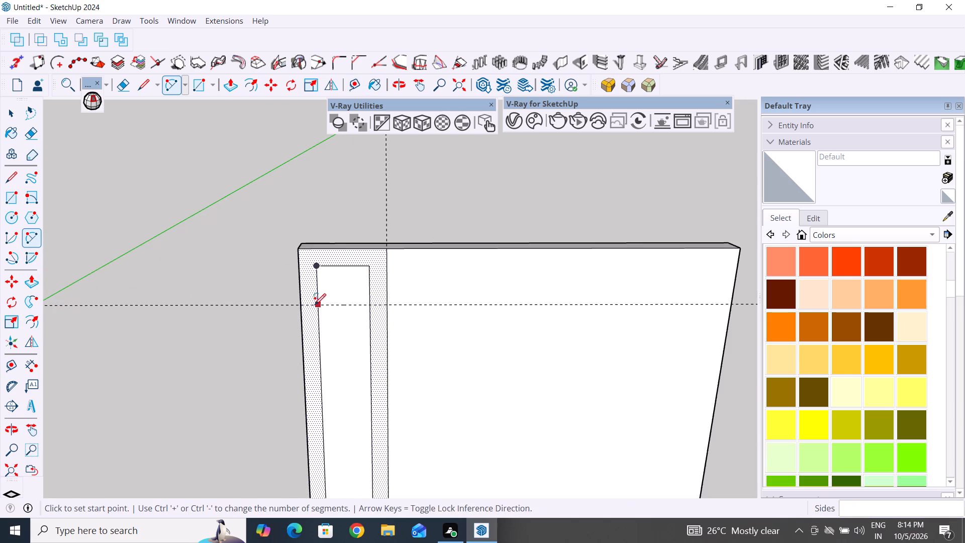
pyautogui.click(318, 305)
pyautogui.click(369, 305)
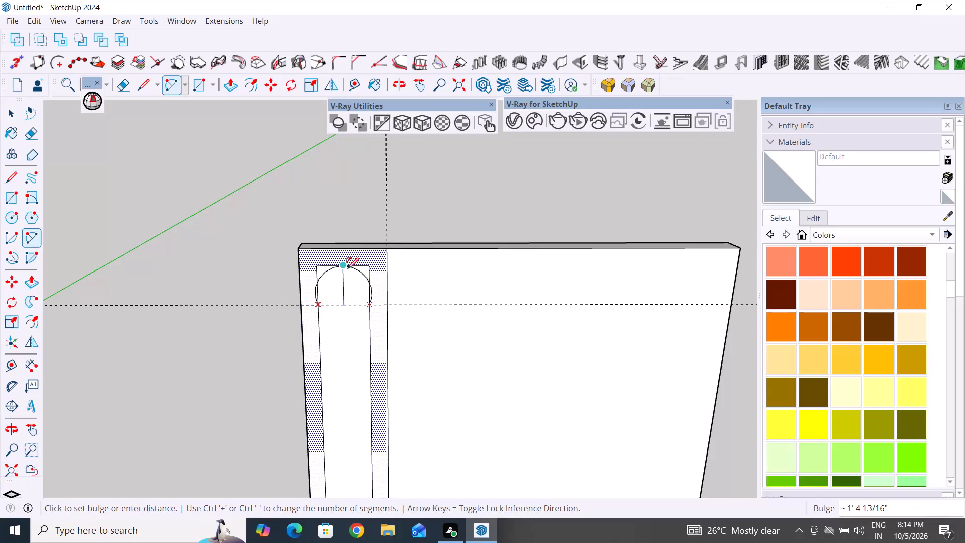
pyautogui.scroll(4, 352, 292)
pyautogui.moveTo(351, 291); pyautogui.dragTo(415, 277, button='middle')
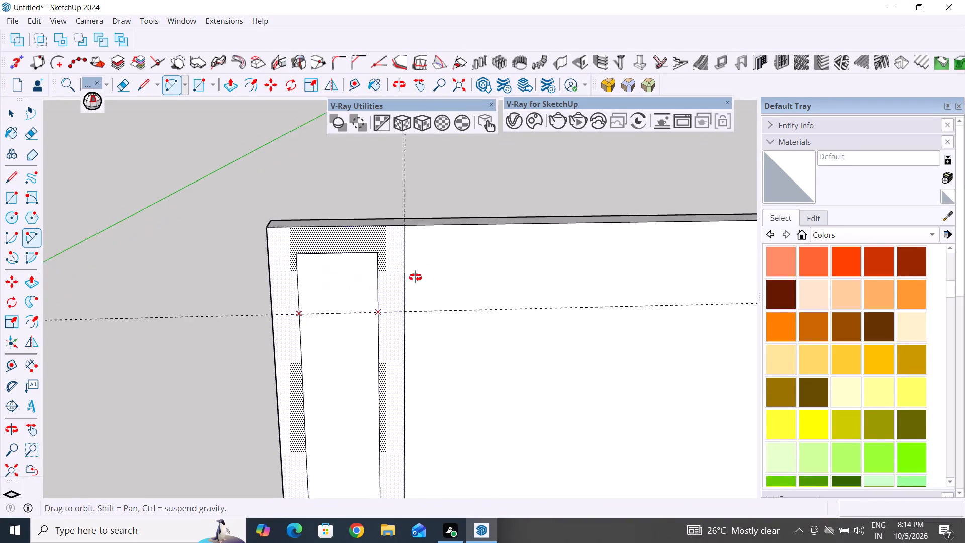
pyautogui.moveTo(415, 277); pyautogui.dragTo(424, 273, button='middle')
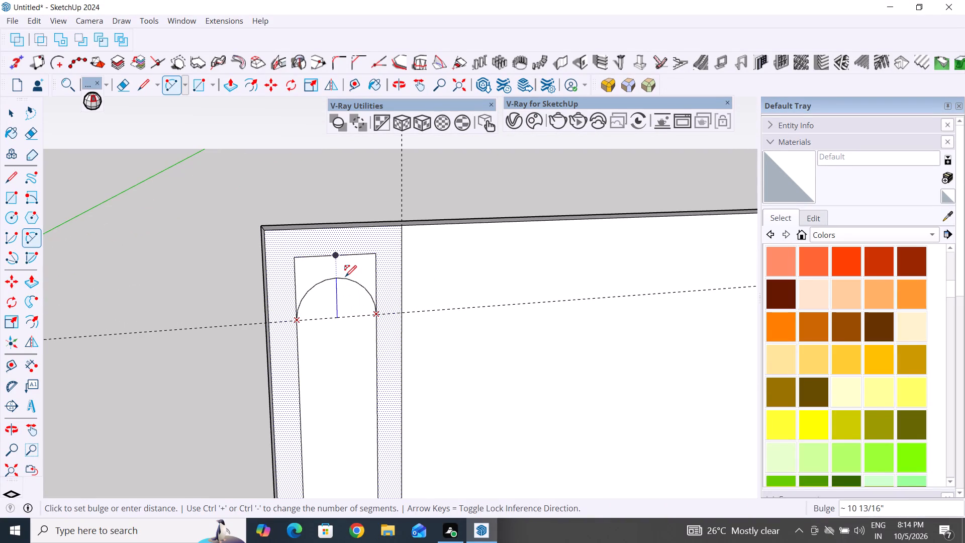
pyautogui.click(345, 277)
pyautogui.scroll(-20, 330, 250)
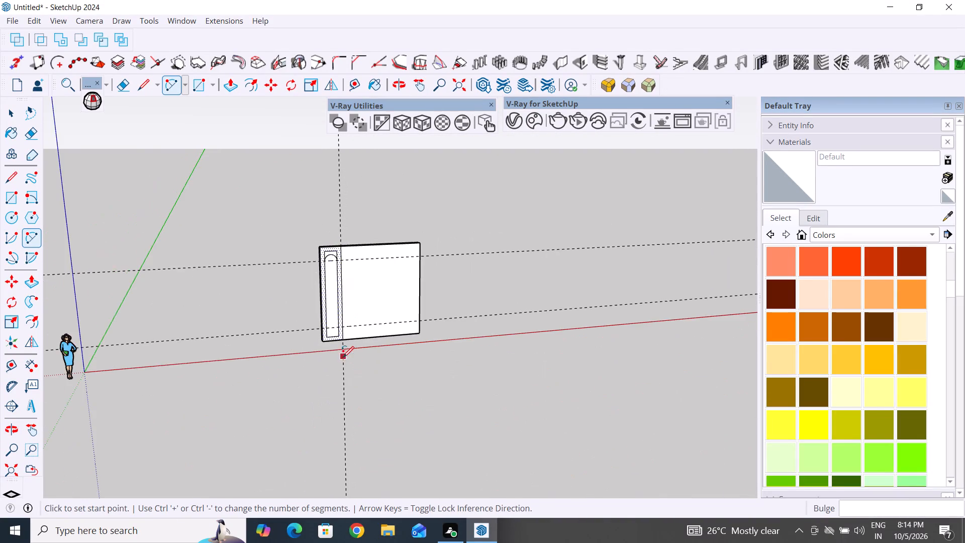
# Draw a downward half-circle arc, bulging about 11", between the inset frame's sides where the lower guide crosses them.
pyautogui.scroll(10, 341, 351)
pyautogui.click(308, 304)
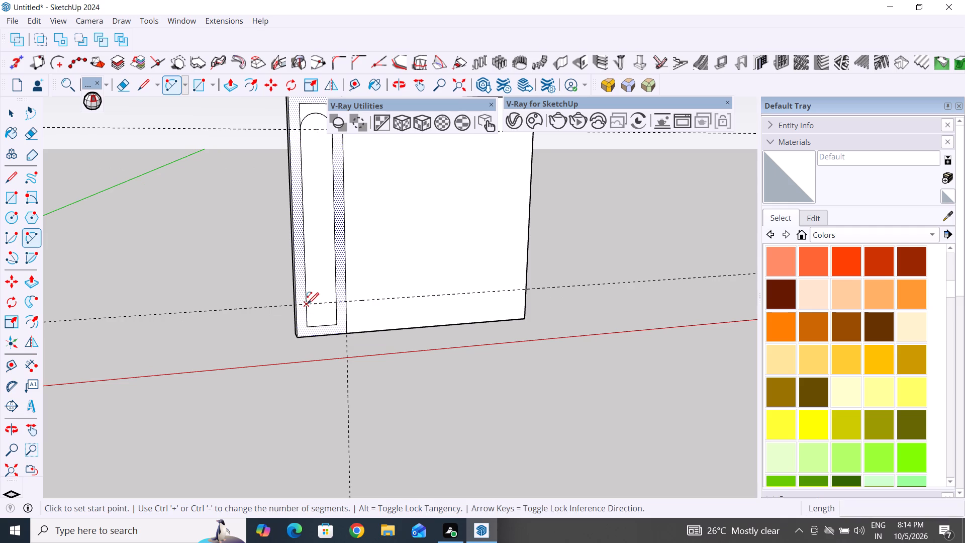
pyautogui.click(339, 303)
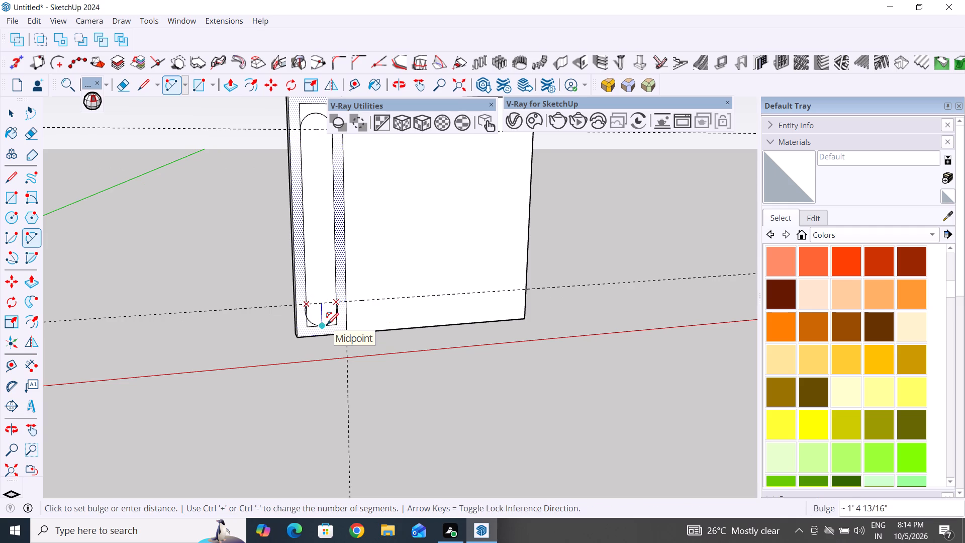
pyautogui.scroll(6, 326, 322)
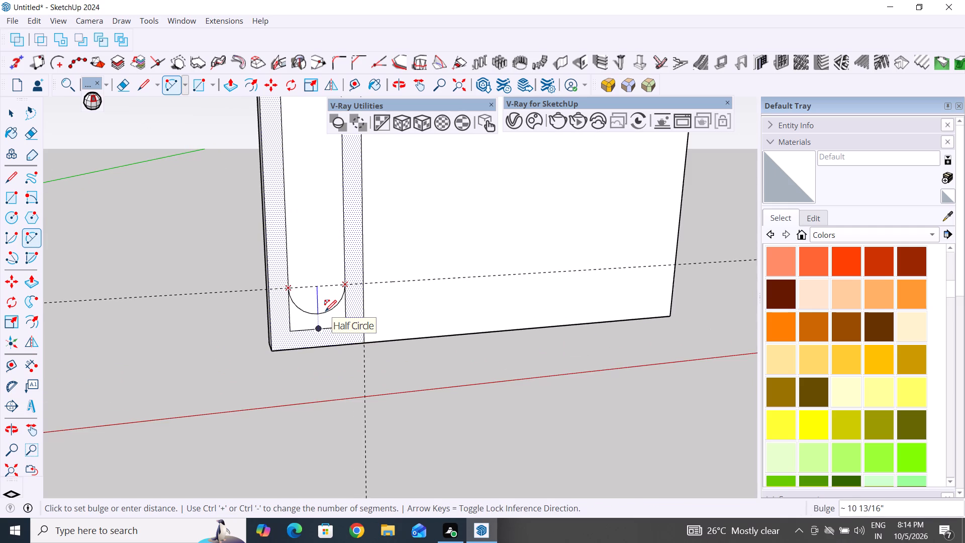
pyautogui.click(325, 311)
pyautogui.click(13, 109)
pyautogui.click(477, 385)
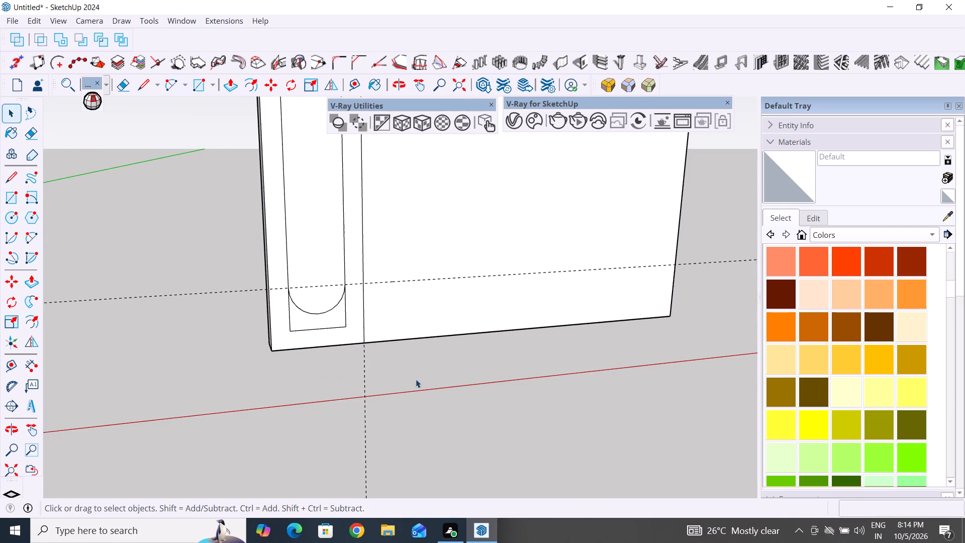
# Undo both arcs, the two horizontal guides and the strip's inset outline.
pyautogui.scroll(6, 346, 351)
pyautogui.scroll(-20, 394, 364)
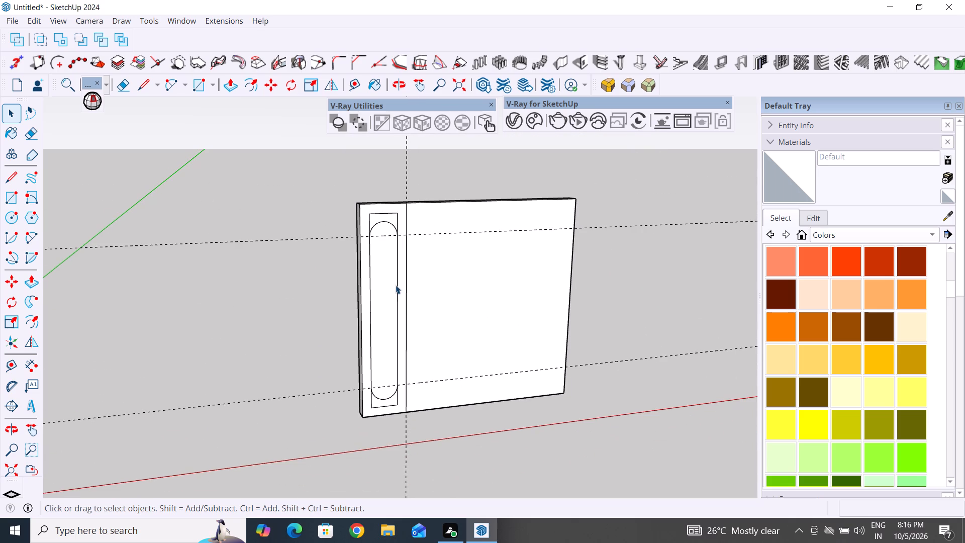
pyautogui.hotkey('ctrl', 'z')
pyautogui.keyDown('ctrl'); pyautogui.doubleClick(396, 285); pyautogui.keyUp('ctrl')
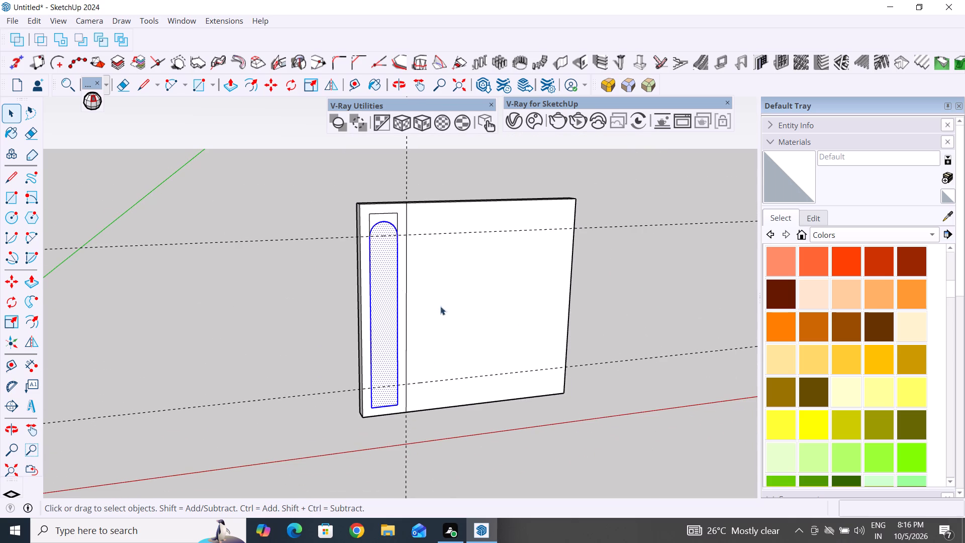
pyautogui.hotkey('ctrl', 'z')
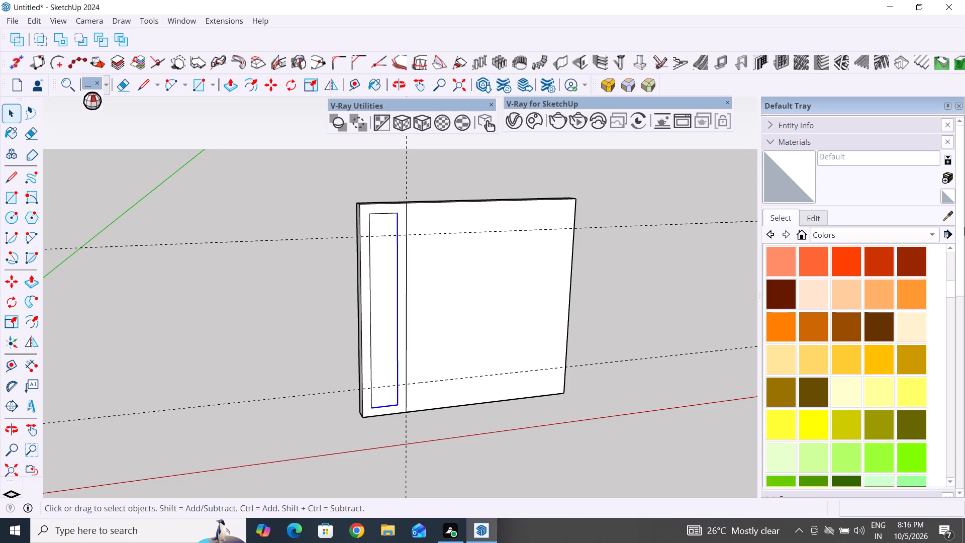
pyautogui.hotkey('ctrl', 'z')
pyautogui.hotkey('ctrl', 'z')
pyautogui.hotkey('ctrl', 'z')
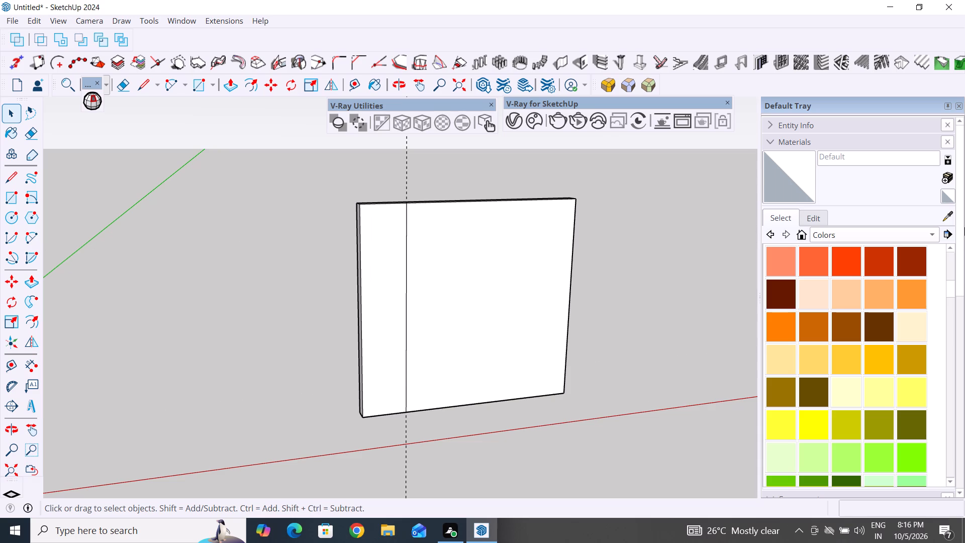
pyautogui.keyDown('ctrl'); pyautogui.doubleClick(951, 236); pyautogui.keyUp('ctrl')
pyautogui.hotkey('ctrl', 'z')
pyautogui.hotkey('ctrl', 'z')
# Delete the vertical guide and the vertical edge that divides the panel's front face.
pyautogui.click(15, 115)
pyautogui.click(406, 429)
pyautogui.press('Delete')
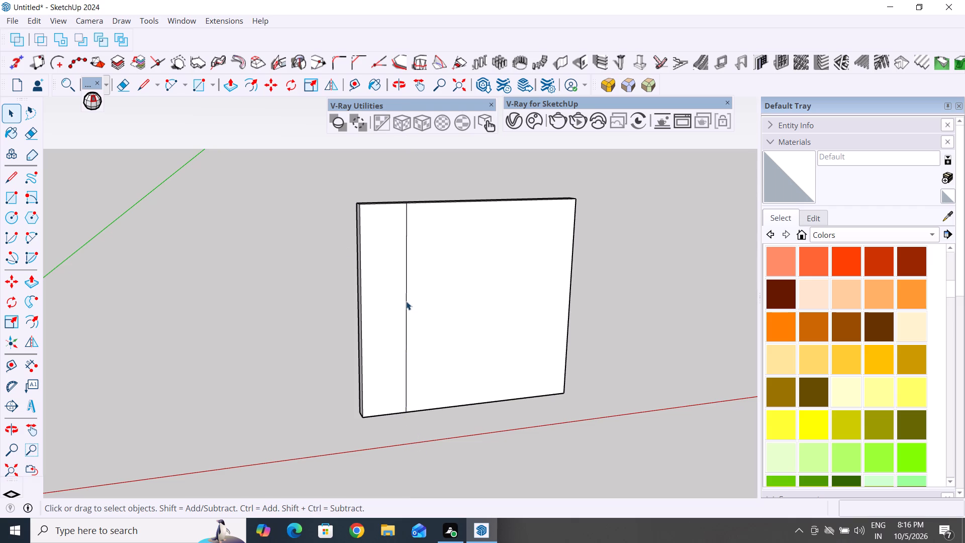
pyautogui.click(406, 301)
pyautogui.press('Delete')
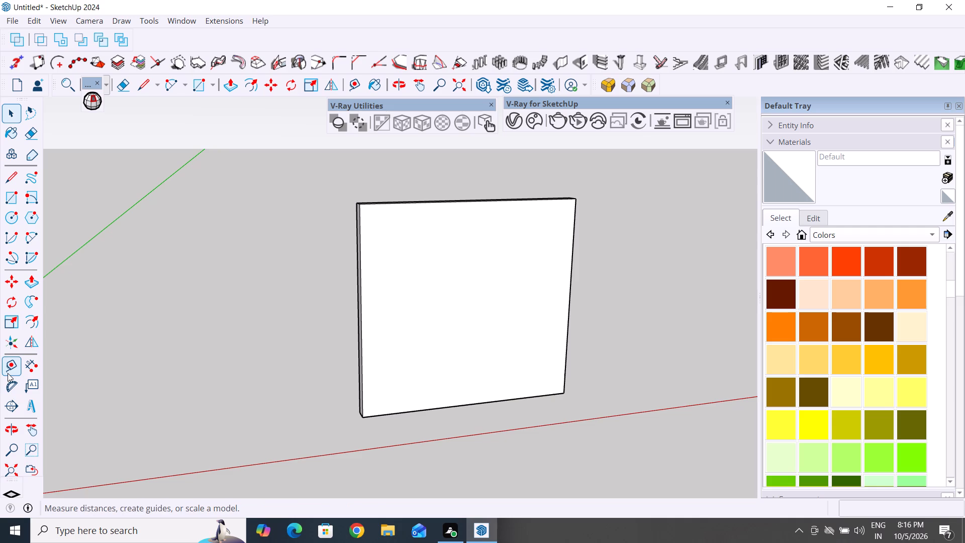
# Place a vertical guide on the panel's front face, 3' in from its side edge nearest the origin.
pyautogui.click(8, 373)
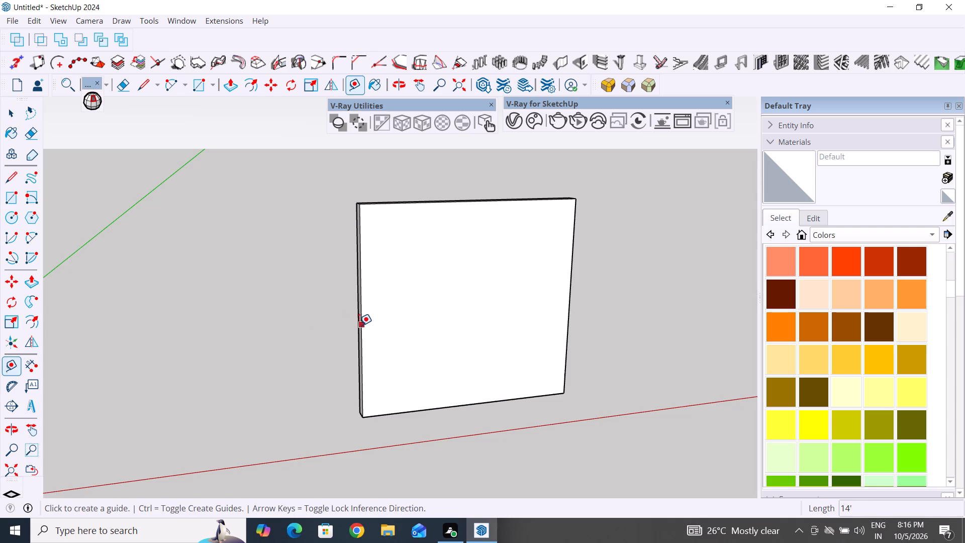
pyautogui.click(359, 325)
pyautogui.write("3'")
pyautogui.press('Return')
# Draw a vertical edge along the guide from the front face's bottom edge to its top edge, splitting off a narrow strip.
pyautogui.click(15, 176)
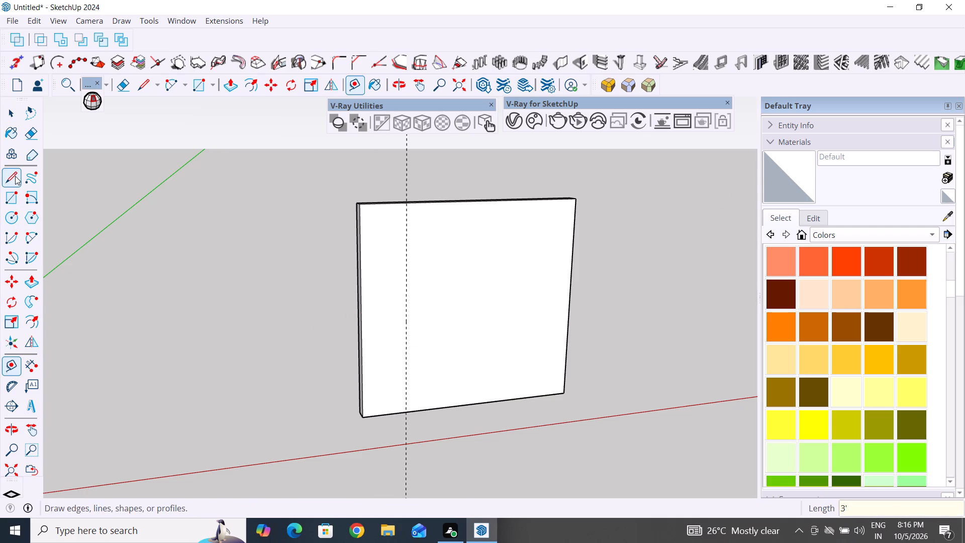
pyautogui.click(404, 414)
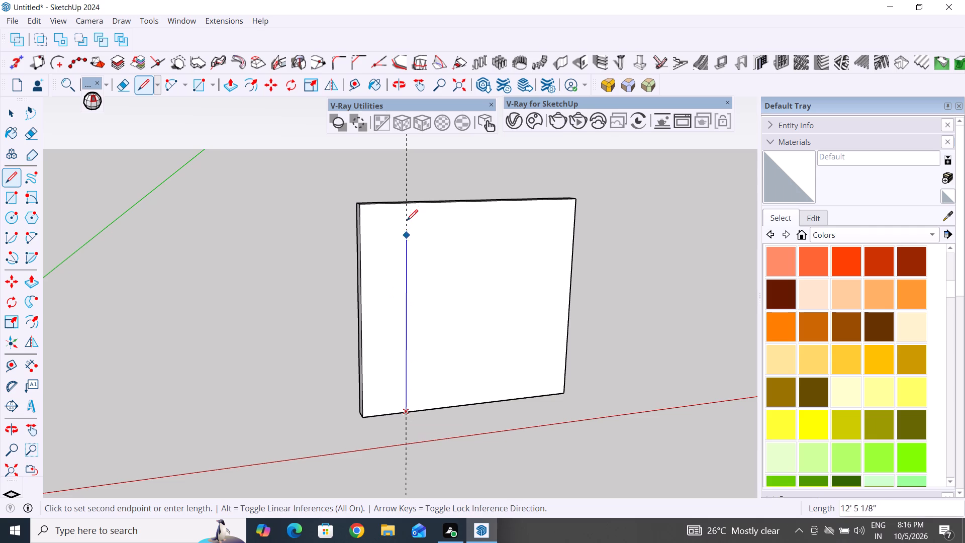
pyautogui.click(407, 202)
pyautogui.press('Escape')
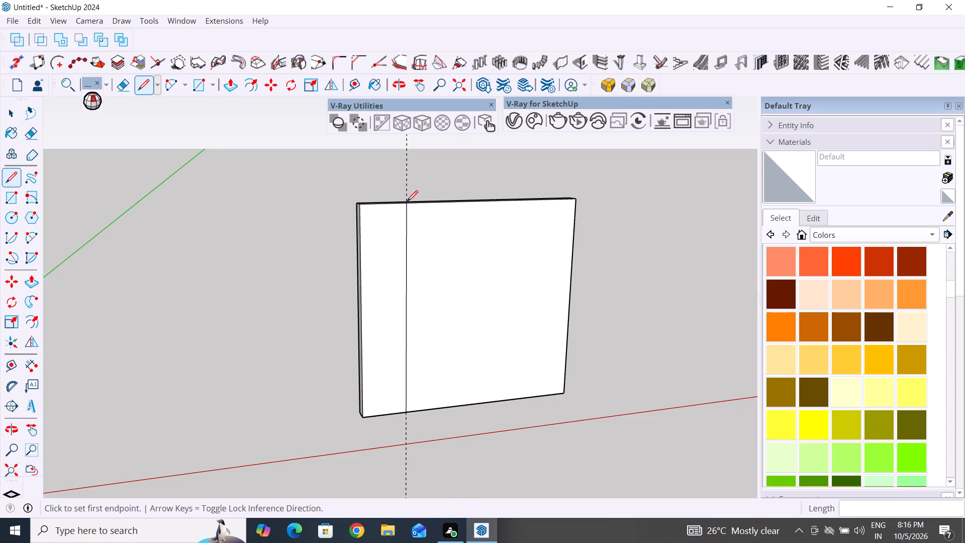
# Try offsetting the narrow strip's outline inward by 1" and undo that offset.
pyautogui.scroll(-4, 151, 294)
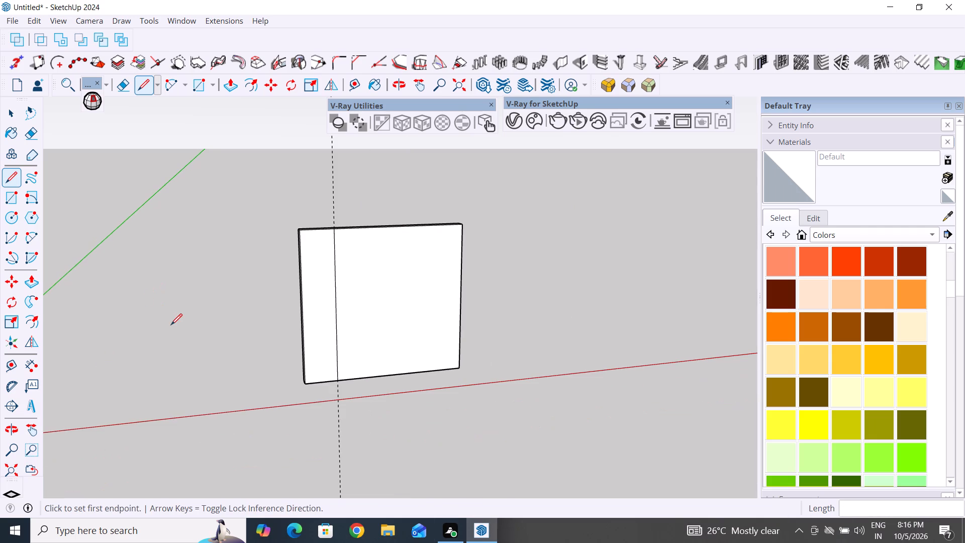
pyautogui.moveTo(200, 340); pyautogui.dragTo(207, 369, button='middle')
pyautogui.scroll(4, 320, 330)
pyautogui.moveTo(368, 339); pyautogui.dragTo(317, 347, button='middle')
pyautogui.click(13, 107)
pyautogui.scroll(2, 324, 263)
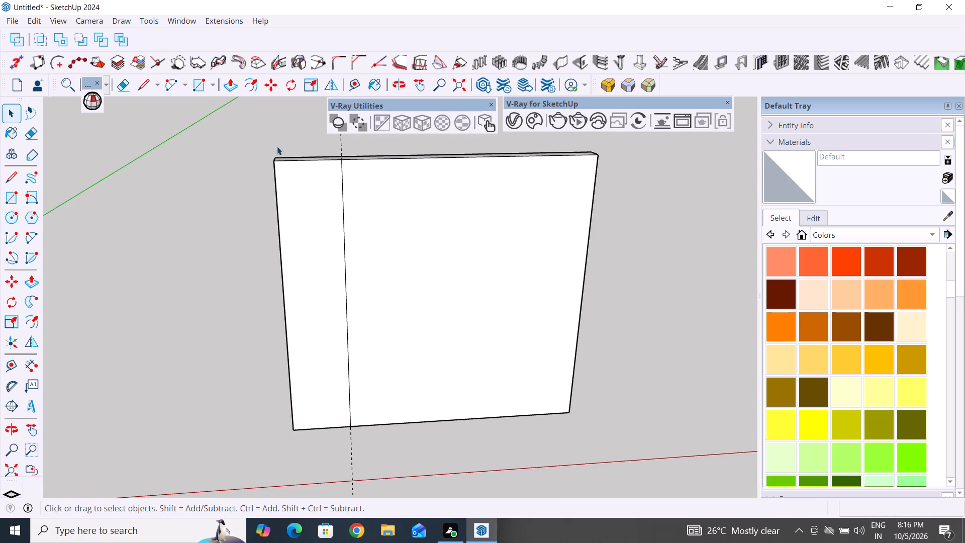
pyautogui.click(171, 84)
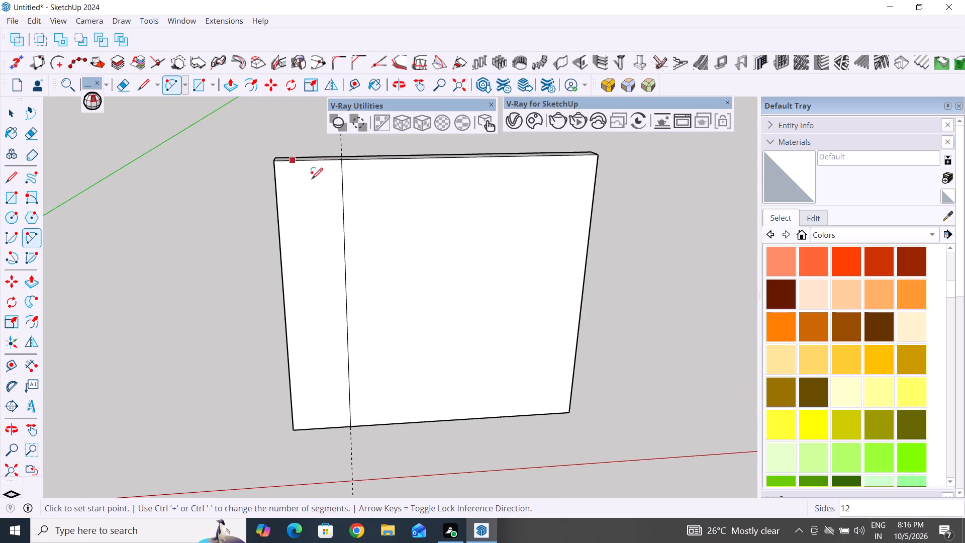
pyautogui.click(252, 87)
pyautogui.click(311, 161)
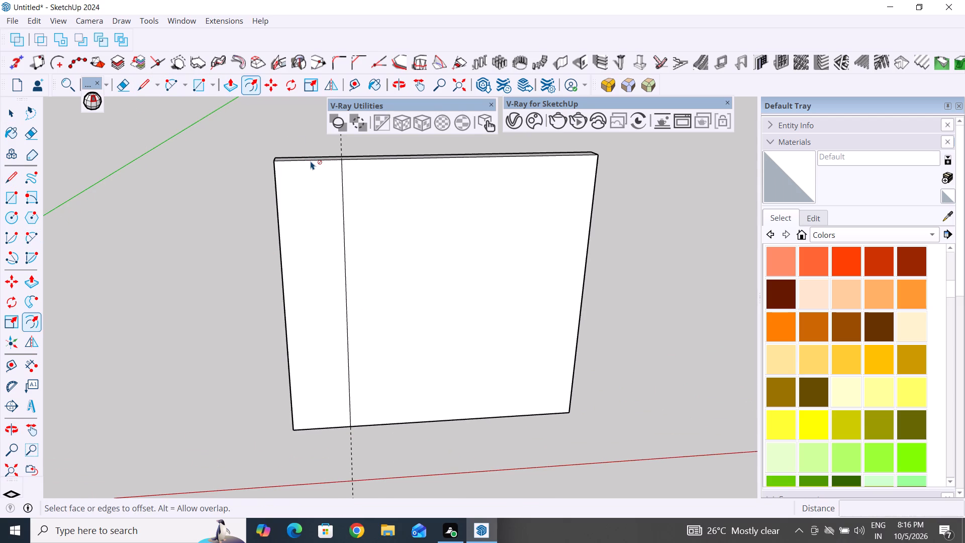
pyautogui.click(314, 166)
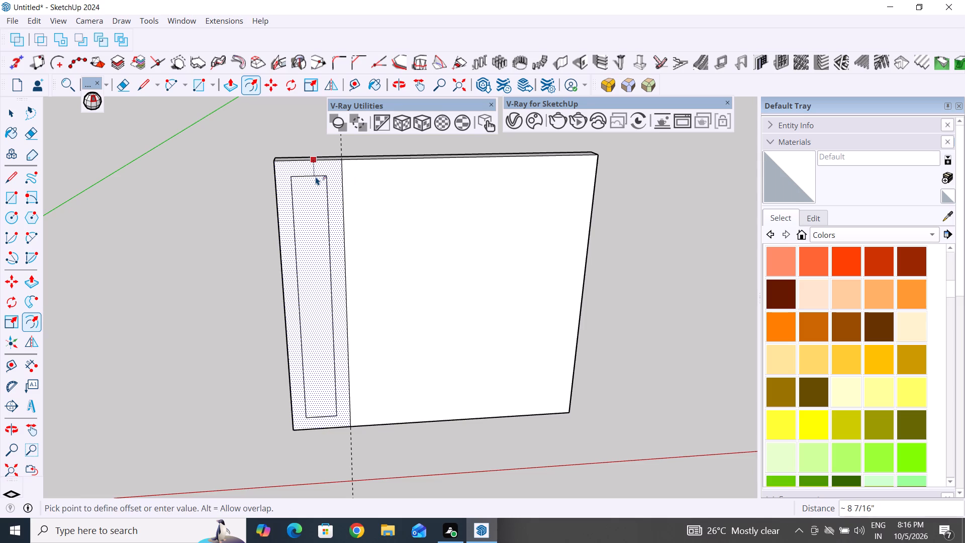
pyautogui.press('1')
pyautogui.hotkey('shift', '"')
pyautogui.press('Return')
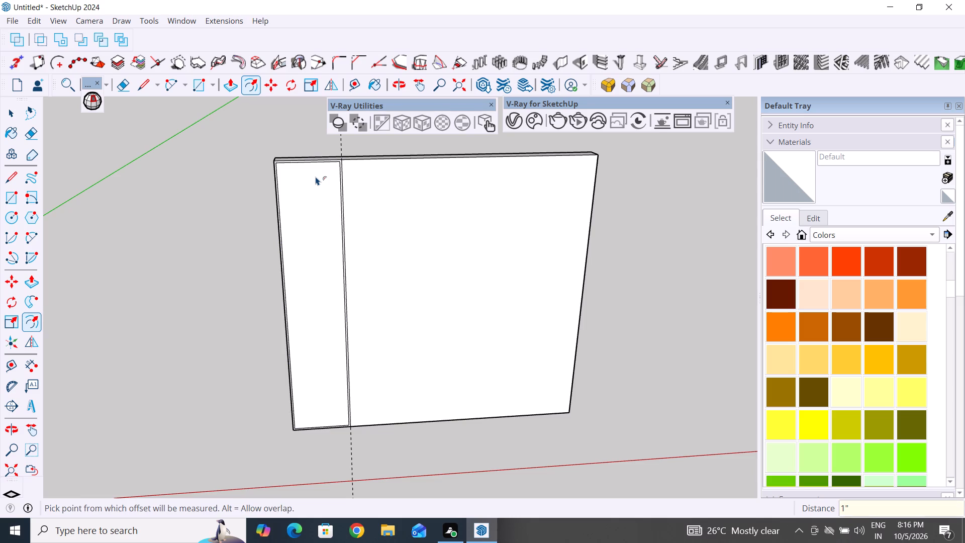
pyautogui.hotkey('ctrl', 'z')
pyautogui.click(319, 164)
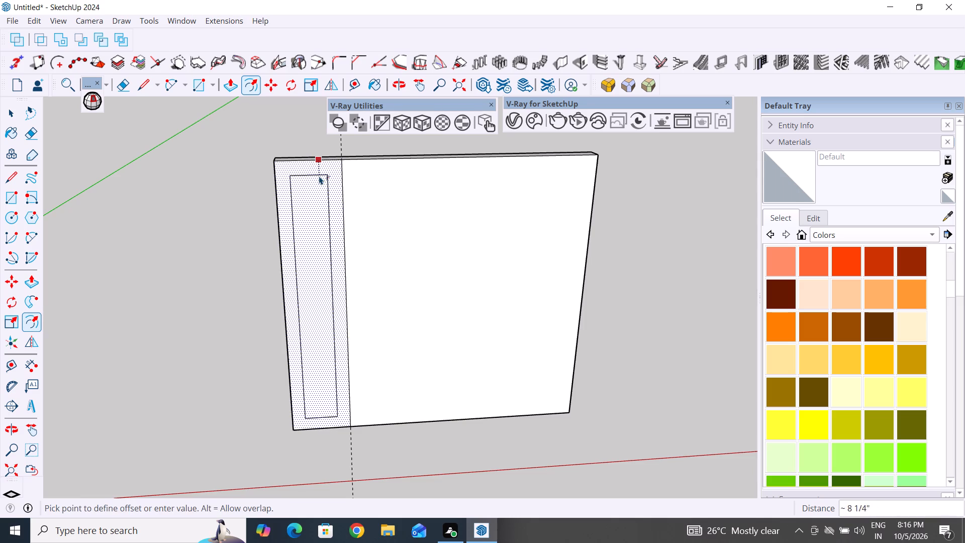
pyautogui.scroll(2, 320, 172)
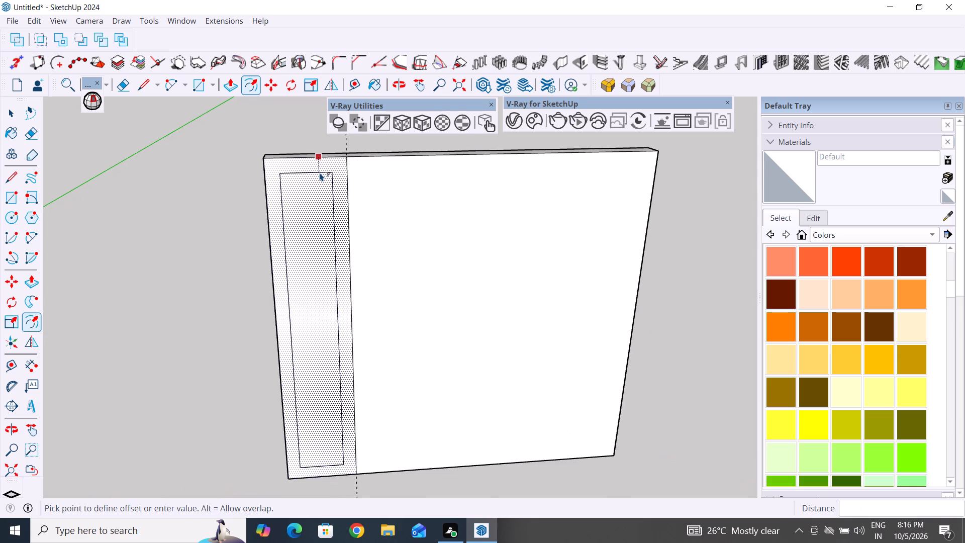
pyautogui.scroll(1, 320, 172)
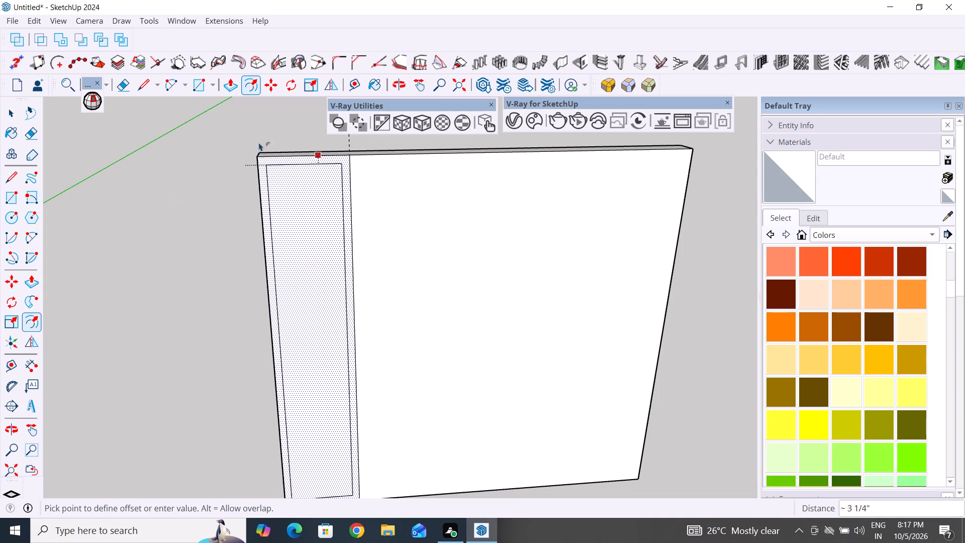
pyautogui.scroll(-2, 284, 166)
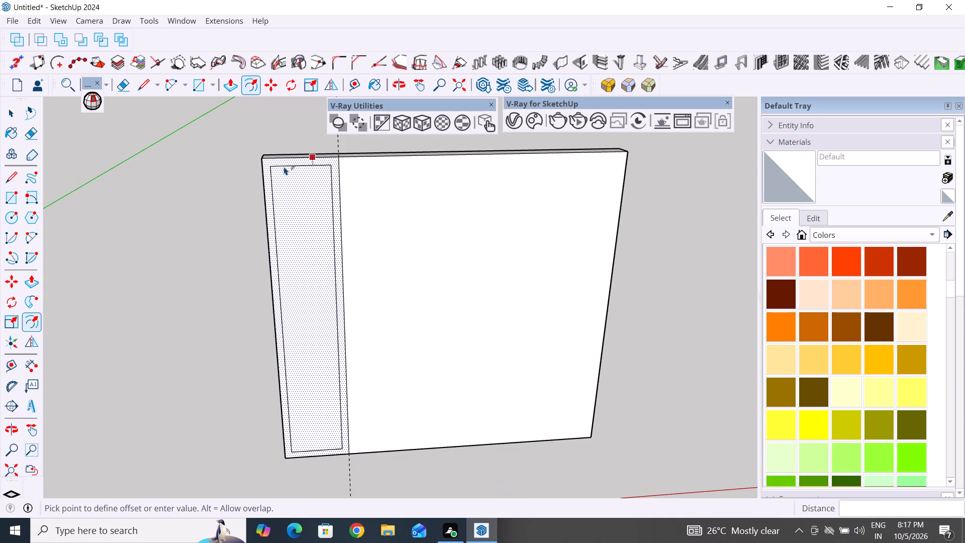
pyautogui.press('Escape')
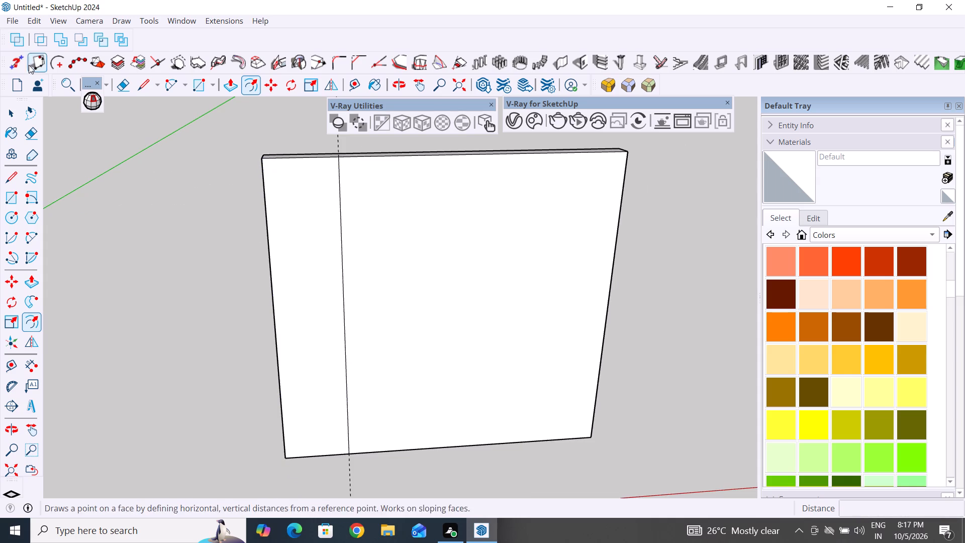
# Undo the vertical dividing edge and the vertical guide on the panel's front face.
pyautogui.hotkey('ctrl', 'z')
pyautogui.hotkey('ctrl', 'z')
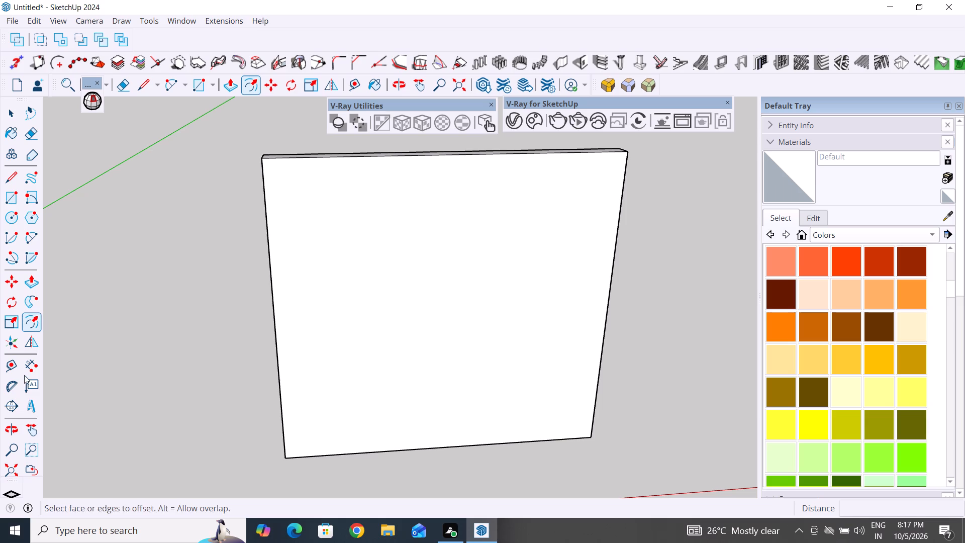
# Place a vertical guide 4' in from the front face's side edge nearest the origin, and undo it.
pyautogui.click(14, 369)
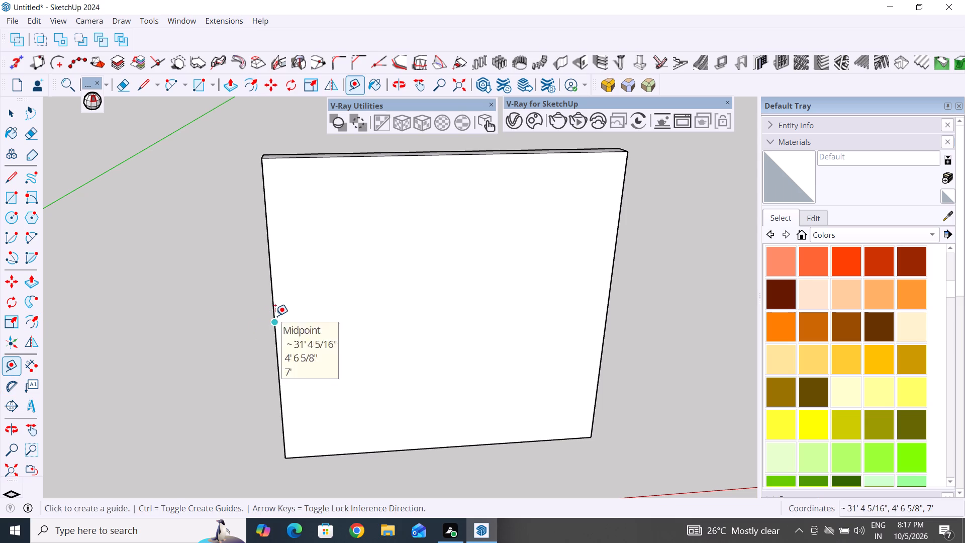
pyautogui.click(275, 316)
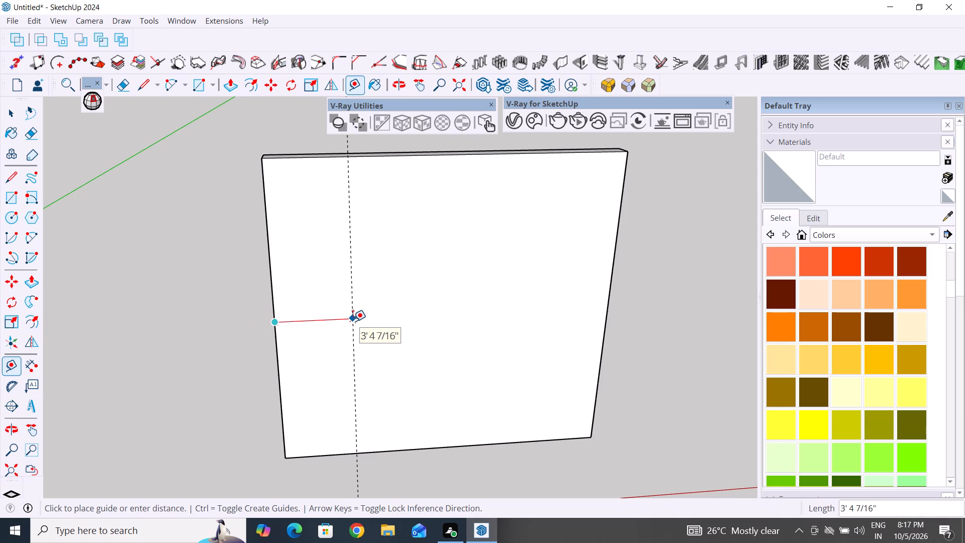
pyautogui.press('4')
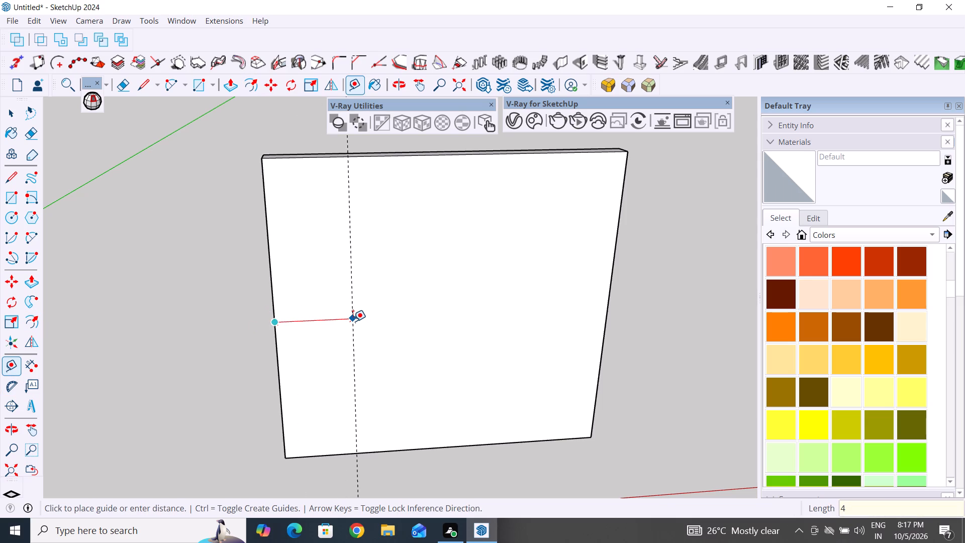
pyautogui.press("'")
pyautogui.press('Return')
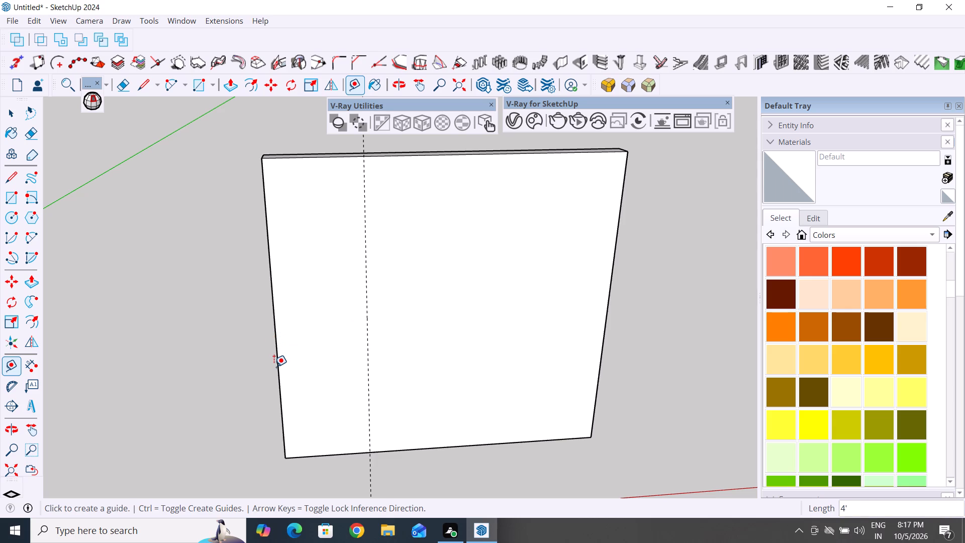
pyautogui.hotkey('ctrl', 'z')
# Place a vertical guide on the panel's front face, 3' in from its side edge nearest the origin.
pyautogui.click(273, 350)
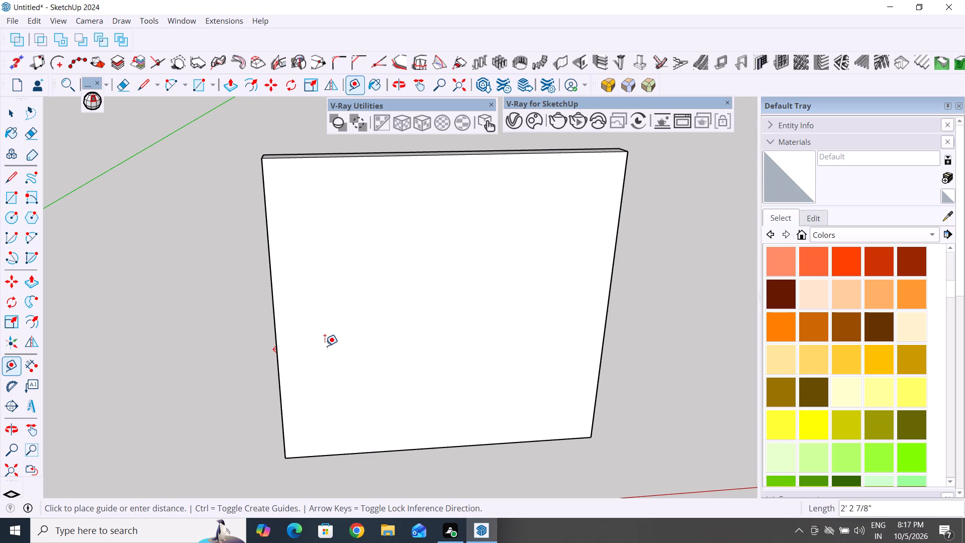
pyautogui.press('Escape')
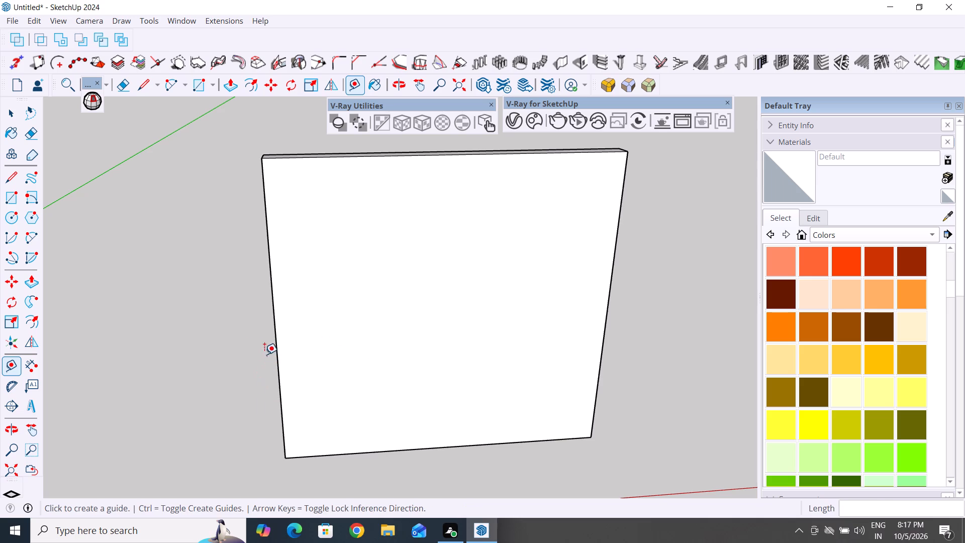
pyautogui.click(273, 335)
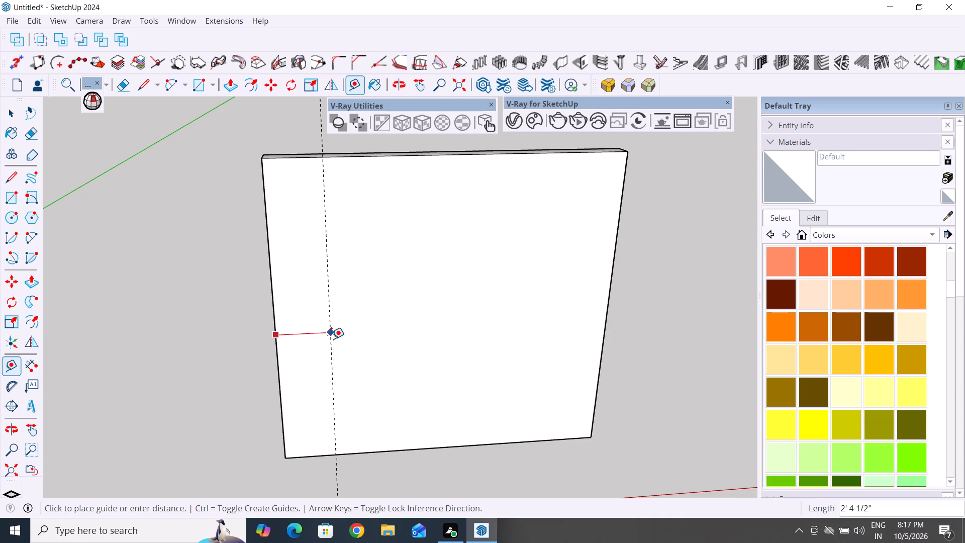
pyautogui.write("3'")
pyautogui.press('Return')
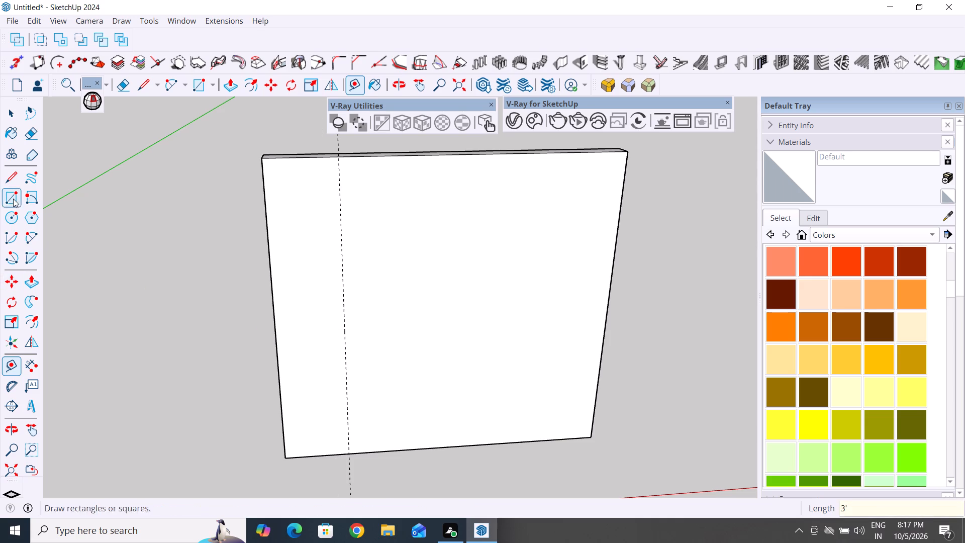
# Draw a vertical edge along the guide from the front face's top edge to its bottom edge, splitting off a narrow strip.
pyautogui.click(14, 171)
pyautogui.click(339, 157)
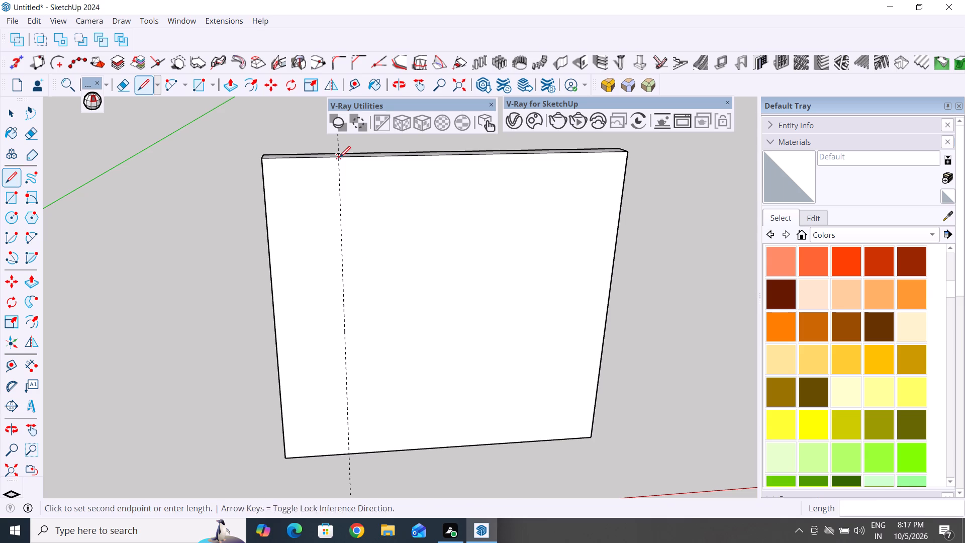
pyautogui.click(348, 454)
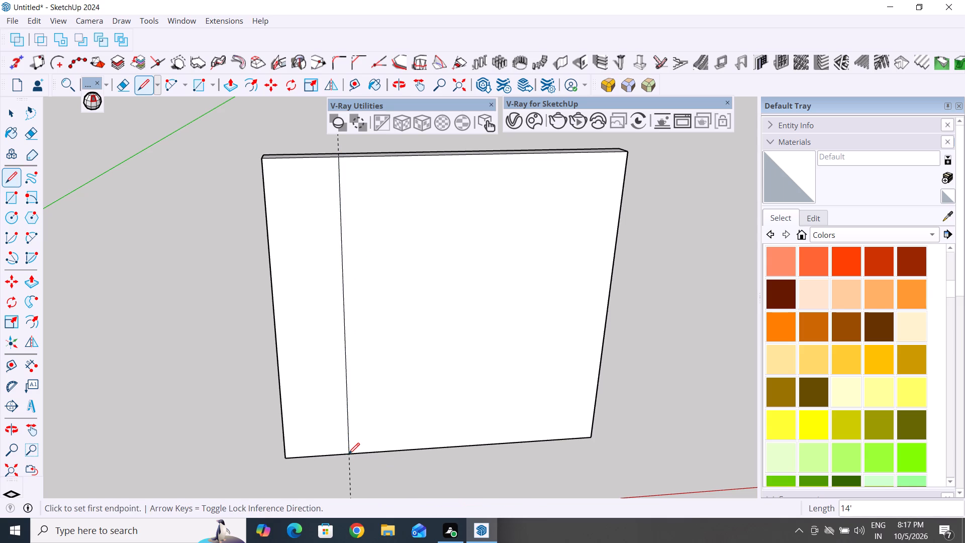
pyautogui.click(15, 111)
pyautogui.click(203, 320)
# Delete the vertical guide, keeping the edge that divides the panel's front face.
pyautogui.moveTo(244, 397); pyautogui.dragTo(350, 380, button='middle')
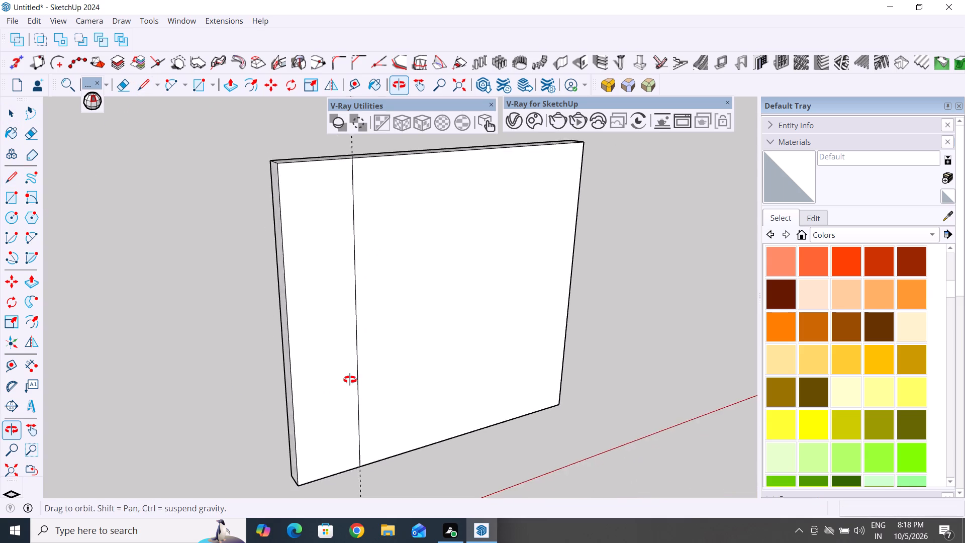
pyautogui.moveTo(350, 380); pyautogui.dragTo(354, 346, button='middle')
pyautogui.scroll(2, 348, 421)
pyautogui.moveTo(368, 424); pyautogui.dragTo(362, 442, button='middle')
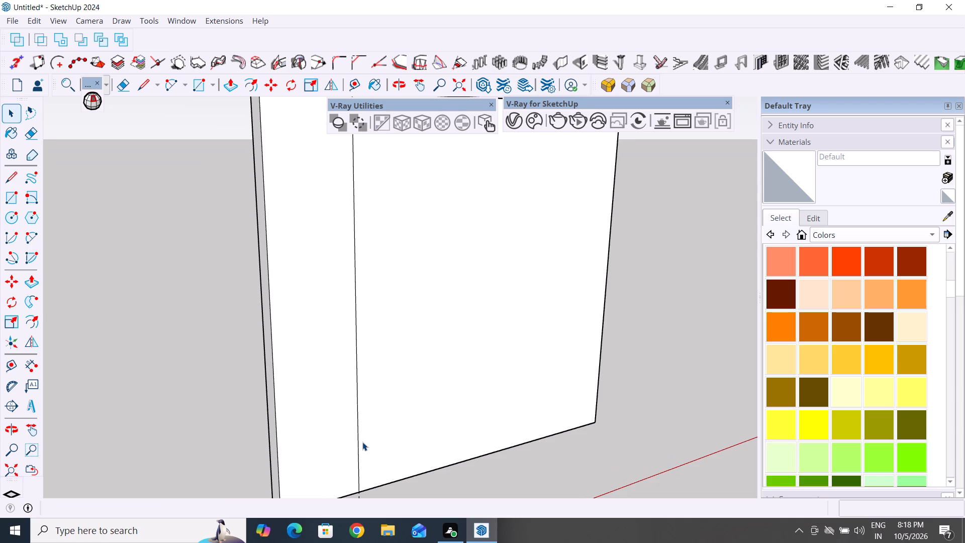
pyautogui.scroll(-5, 387, 407)
pyautogui.moveTo(435, 414); pyautogui.dragTo(315, 402, button='middle')
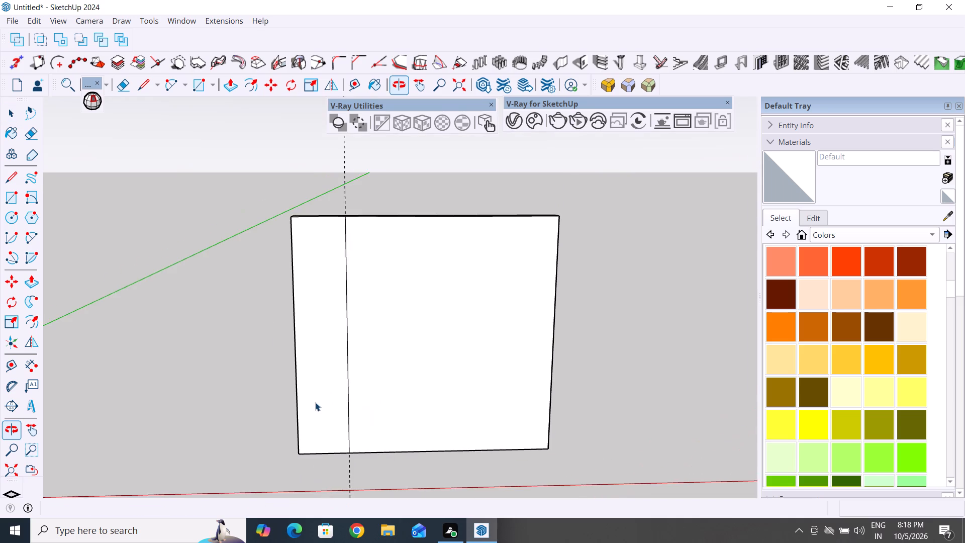
pyautogui.scroll(-4, 315, 402)
pyautogui.click(253, 204)
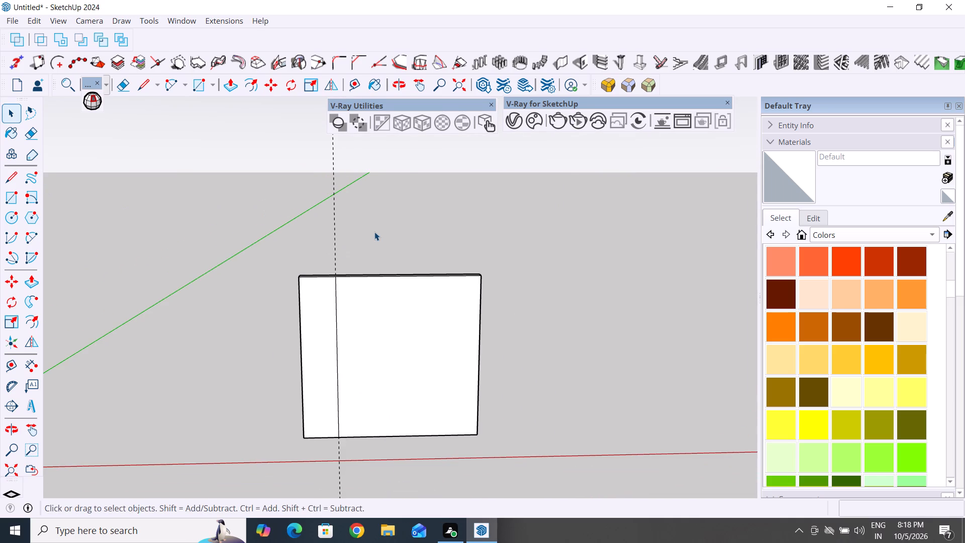
pyautogui.moveTo(319, 239); pyautogui.dragTo(314, 240)
pyautogui.moveTo(346, 225); pyautogui.dragTo(320, 233)
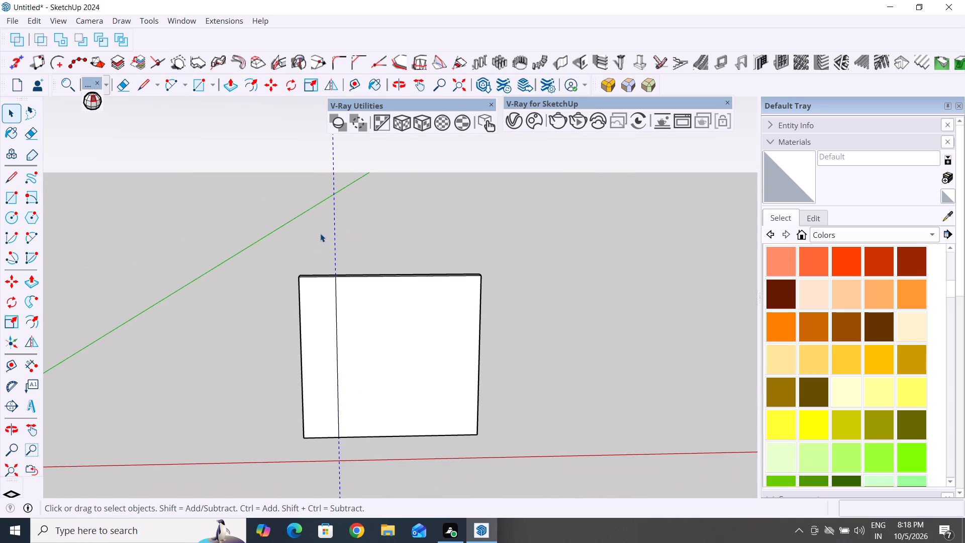
pyautogui.press('Delete')
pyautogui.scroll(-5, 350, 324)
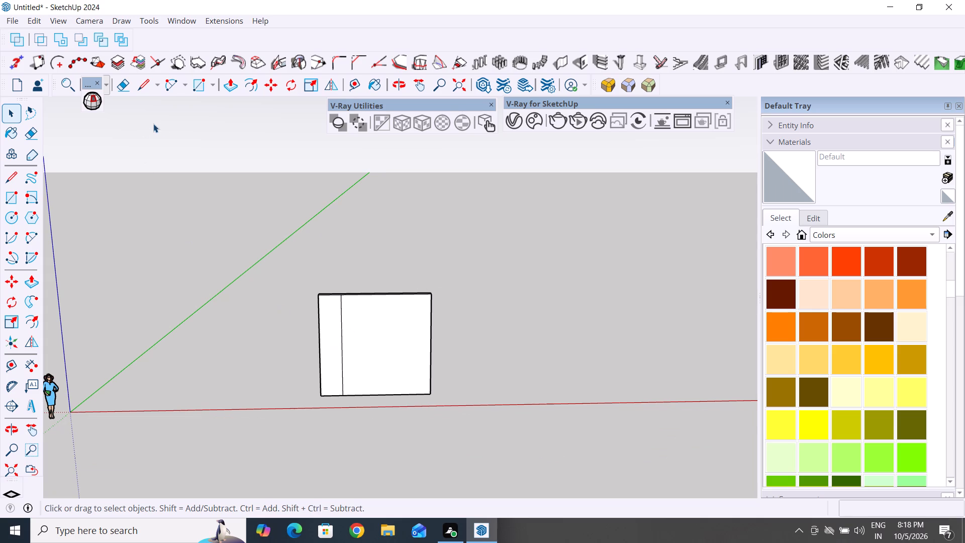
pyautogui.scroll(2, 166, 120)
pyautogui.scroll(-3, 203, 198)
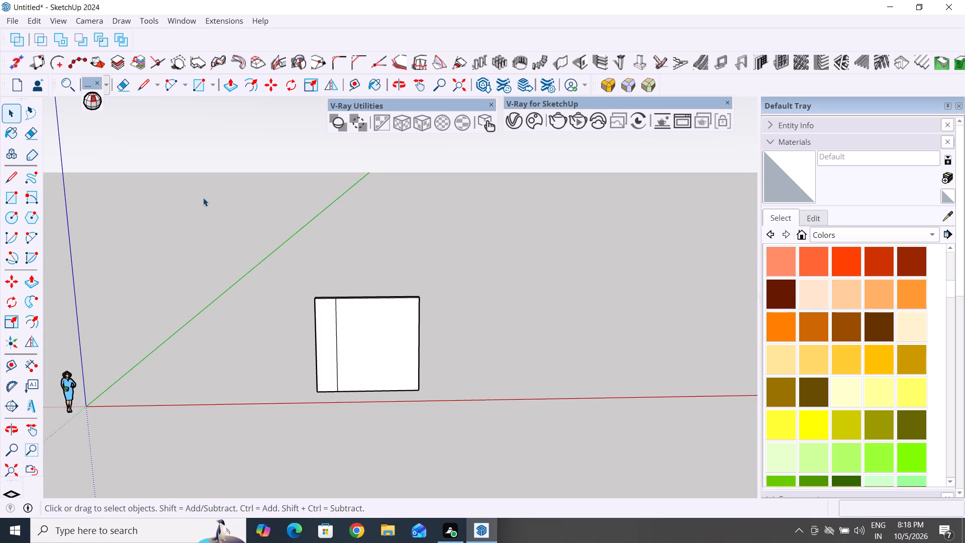
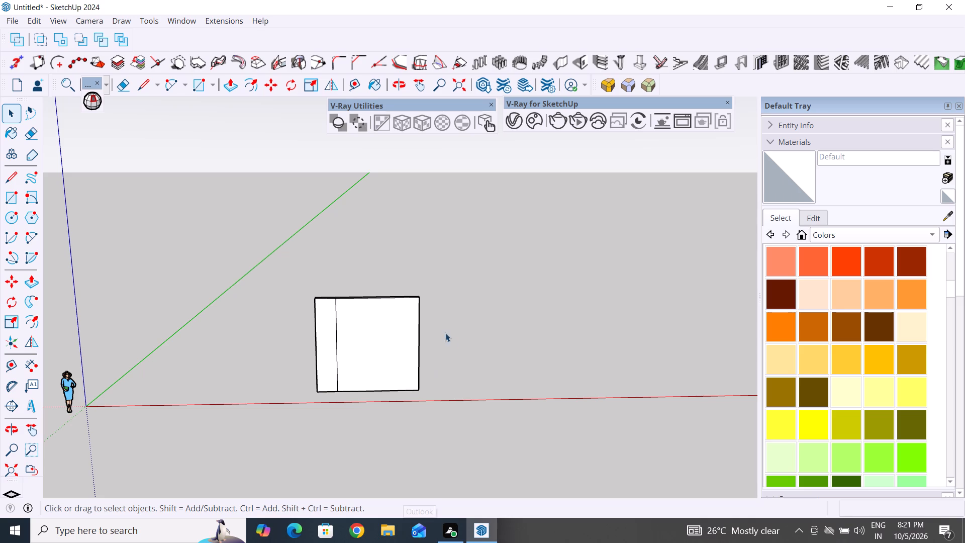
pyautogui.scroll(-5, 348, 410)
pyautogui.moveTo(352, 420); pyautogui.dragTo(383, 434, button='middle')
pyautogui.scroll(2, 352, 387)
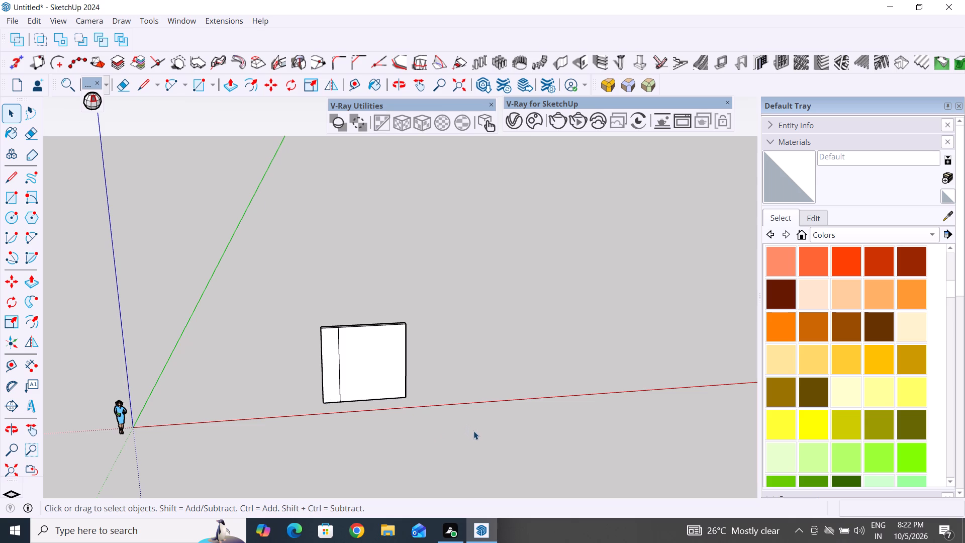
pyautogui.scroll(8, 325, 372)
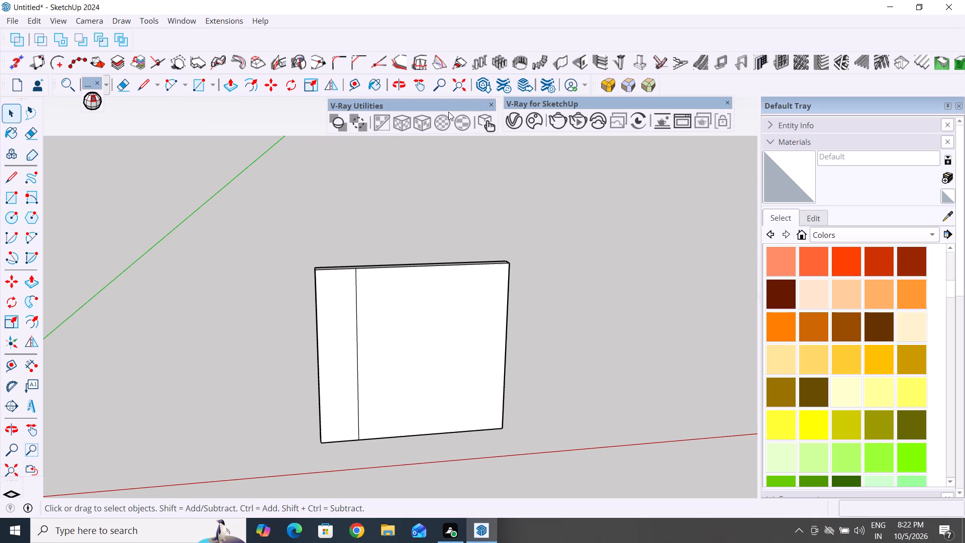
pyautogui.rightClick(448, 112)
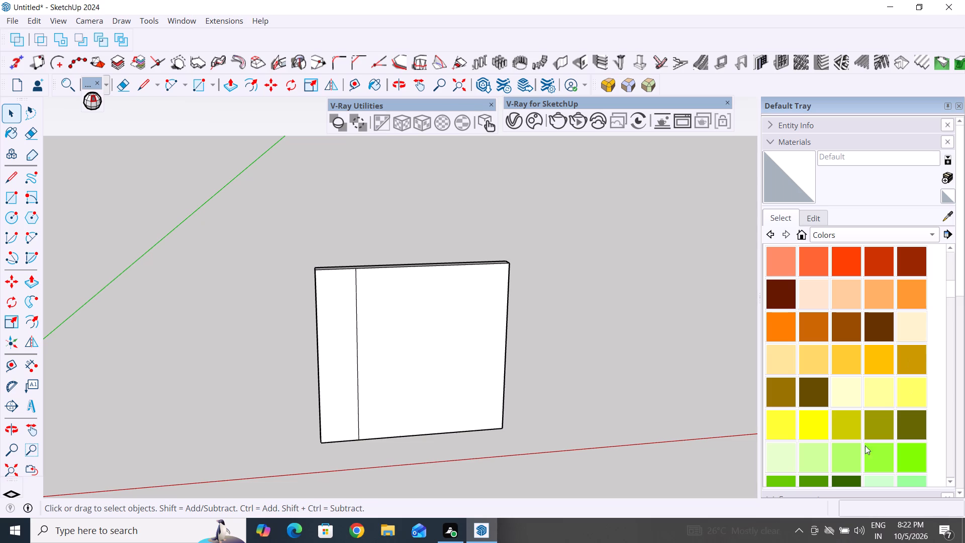
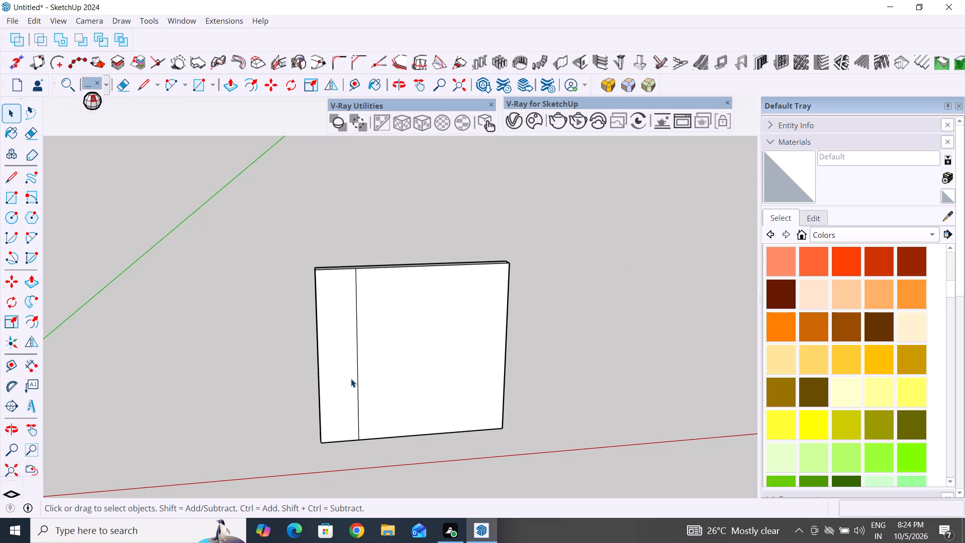
# Offset the outline of the 3' wide strip inward by about 6 3/8" to form an inset frame.
pyautogui.scroll(3, 370, 342)
pyautogui.moveTo(375, 342); pyautogui.dragTo(383, 387, button='middle')
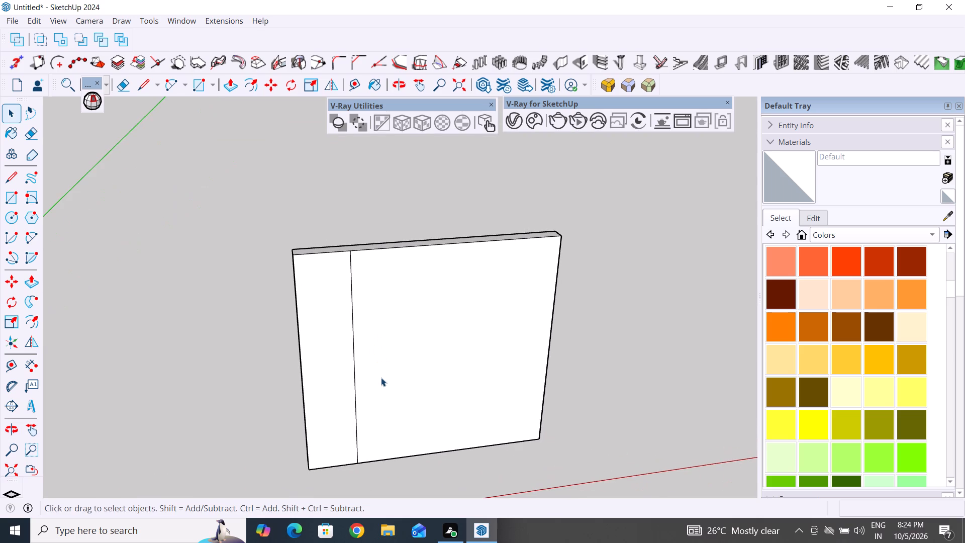
pyautogui.scroll(2, 333, 332)
pyautogui.moveTo(340, 340); pyautogui.dragTo(331, 383, button='middle')
pyautogui.scroll(1, 351, 477)
pyautogui.scroll(-4, 343, 484)
pyautogui.scroll(4, 342, 472)
pyautogui.moveTo(362, 469); pyautogui.dragTo(362, 467, button='middle')
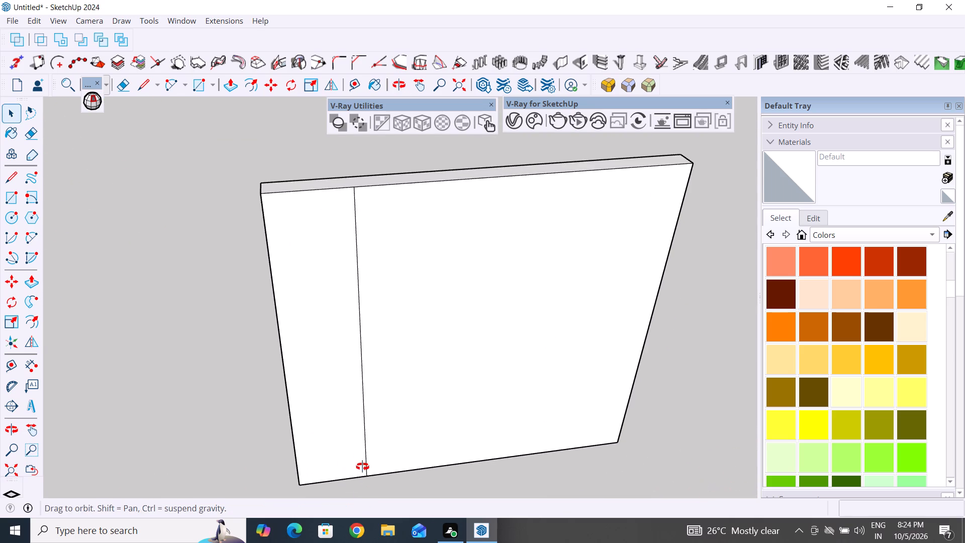
pyautogui.moveTo(362, 467); pyautogui.dragTo(359, 406, button='middle')
pyautogui.scroll(-6, 382, 415)
pyautogui.moveTo(379, 472); pyautogui.dragTo(359, 456, button='middle')
pyautogui.scroll(3, 356, 465)
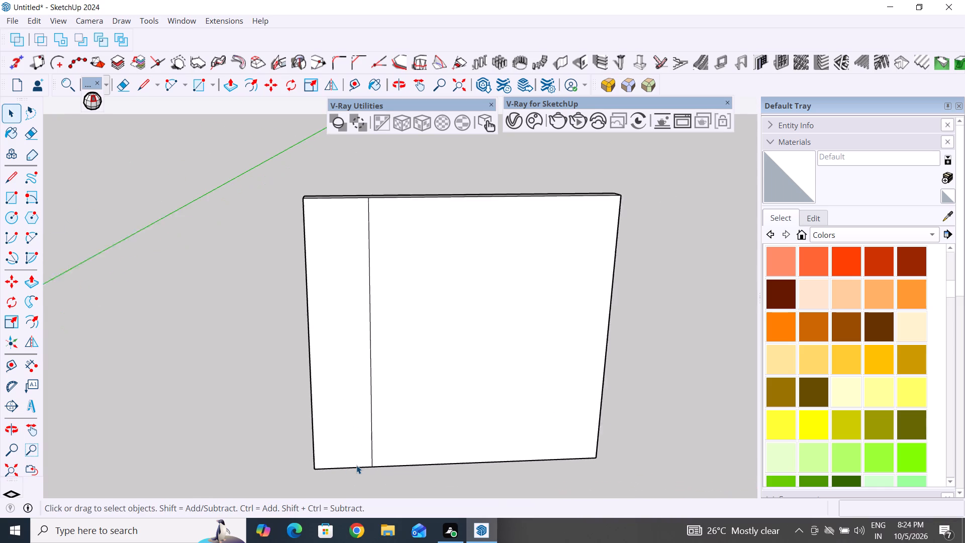
pyautogui.scroll(1, 356, 465)
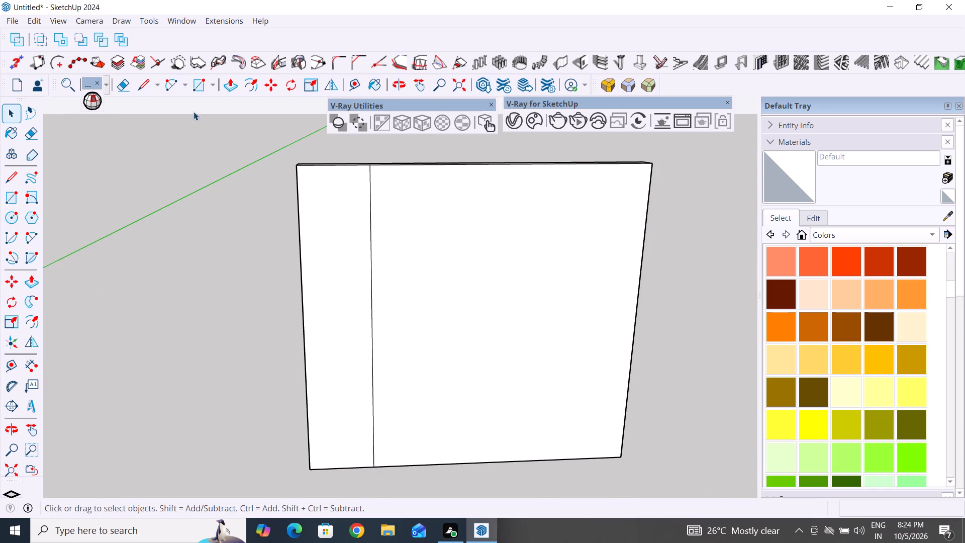
pyautogui.click(247, 85)
pyautogui.moveTo(330, 172); pyautogui.dragTo(337, 187)
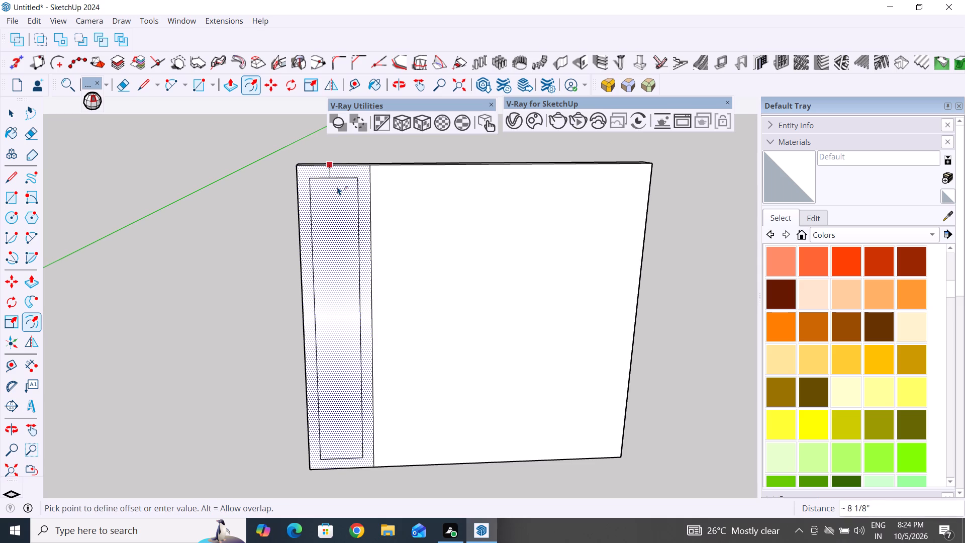
pyautogui.moveTo(337, 187); pyautogui.dragTo(334, 179)
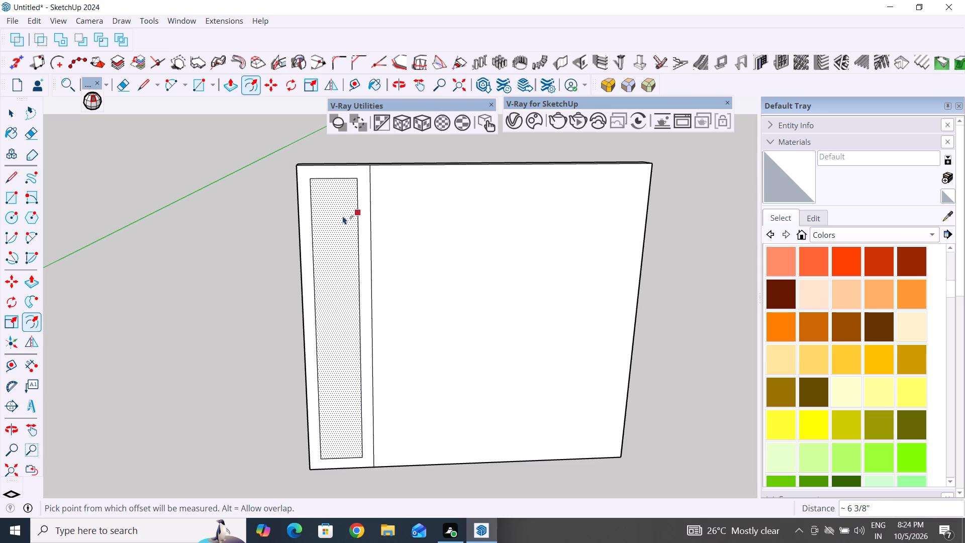
pyautogui.click(14, 114)
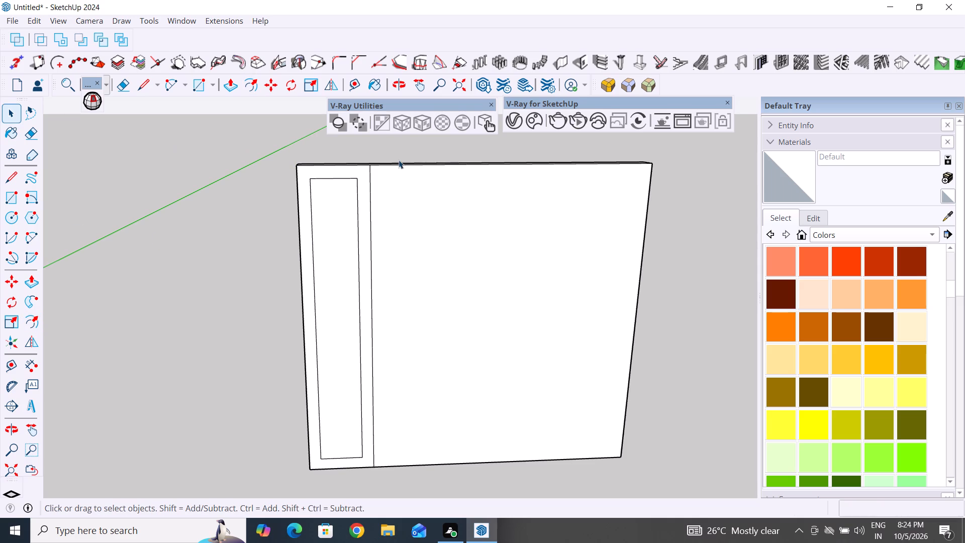
# Place a horizontal guide line 2' below the wall panel's top front edge.
pyautogui.click(15, 365)
pyautogui.moveTo(381, 194); pyautogui.dragTo(446, 216, button='middle')
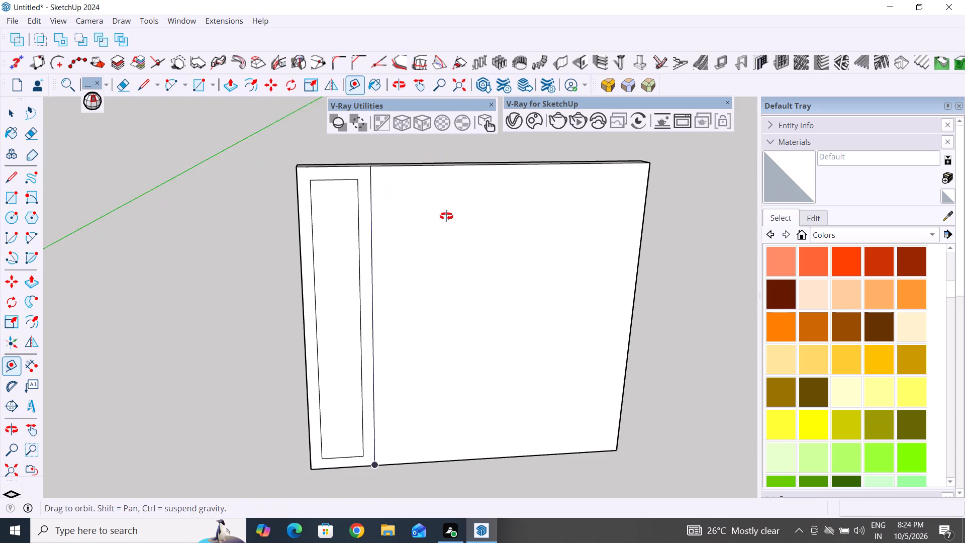
pyautogui.moveTo(446, 216); pyautogui.dragTo(494, 218, button='middle')
pyautogui.scroll(6, 371, 191)
pyautogui.click(437, 157)
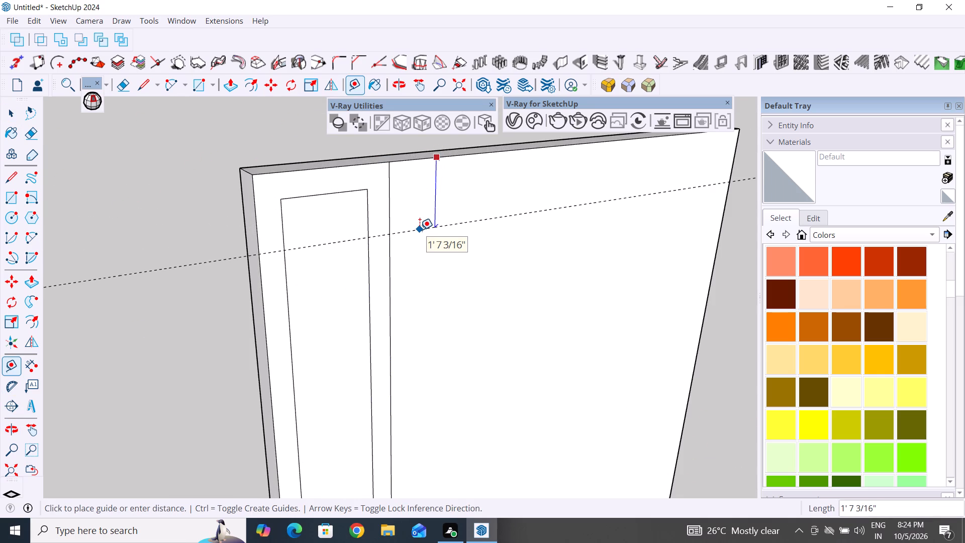
pyautogui.write("2'")
pyautogui.press('Return')
# Place a horizontal guide line 2' above the wall panel's bottom front edge.
pyautogui.scroll(-6, 420, 230)
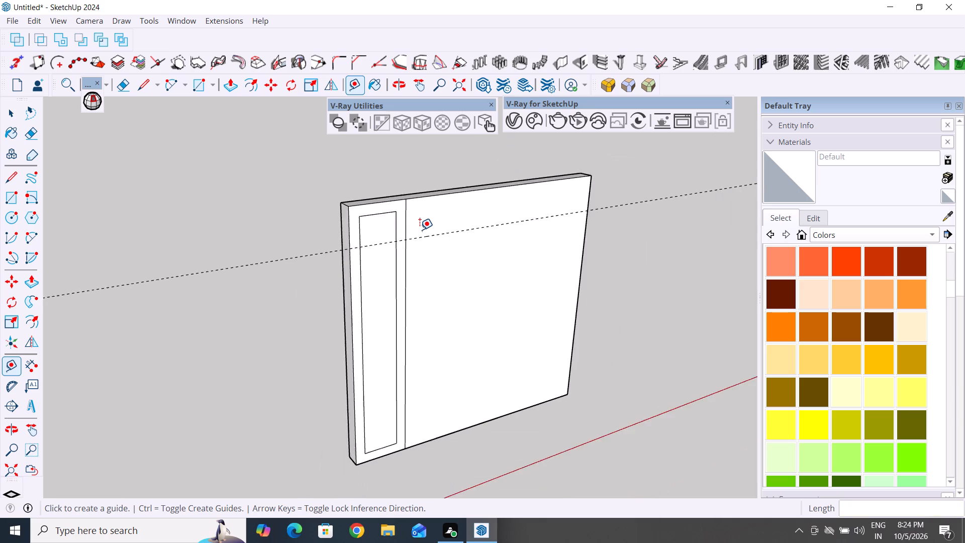
pyautogui.scroll(-7, 420, 230)
pyautogui.scroll(5, 402, 372)
pyautogui.click(436, 364)
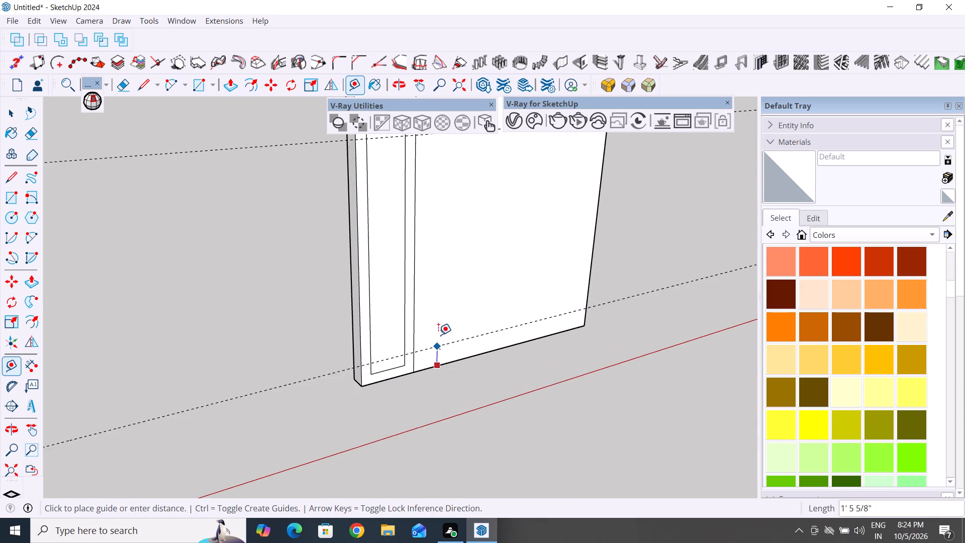
pyautogui.write("2'")
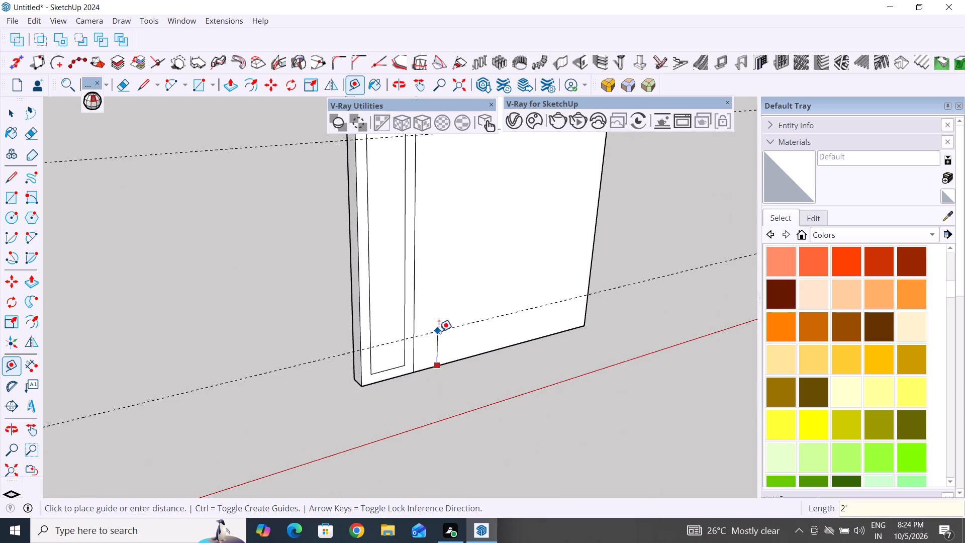
pyautogui.press('Return')
# Draw an upward-bulging arc between the inset frame's long sides at the upper guide, with a bulge of about 1' 7/8".
pyautogui.scroll(-6, 392, 364)
pyautogui.moveTo(471, 391); pyautogui.dragTo(358, 359, button='middle')
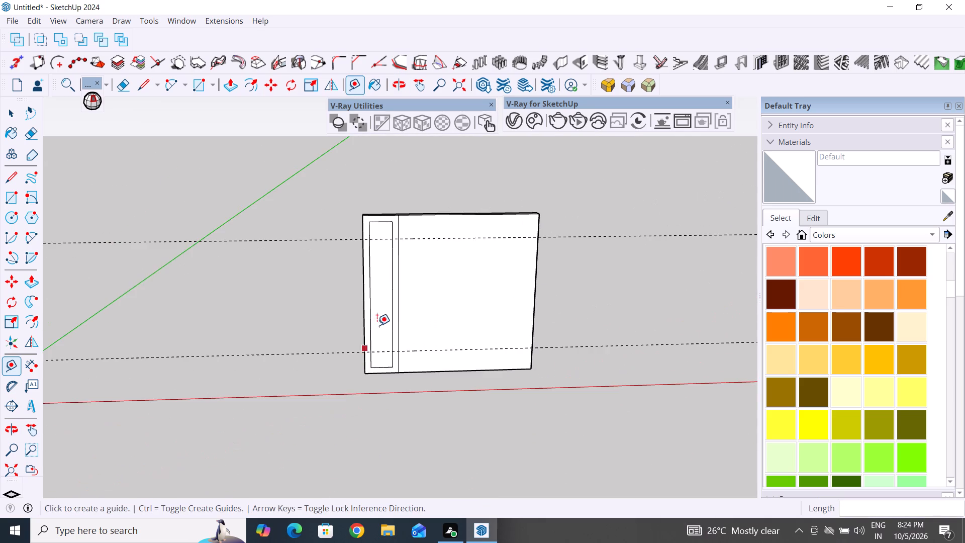
pyautogui.scroll(5, 373, 263)
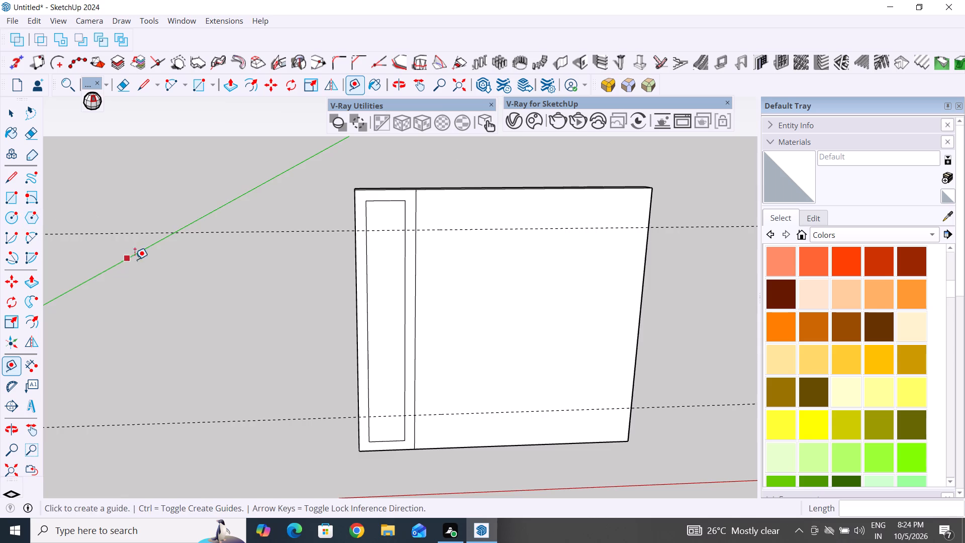
pyautogui.moveTo(173, 273); pyautogui.dragTo(313, 366, button='middle')
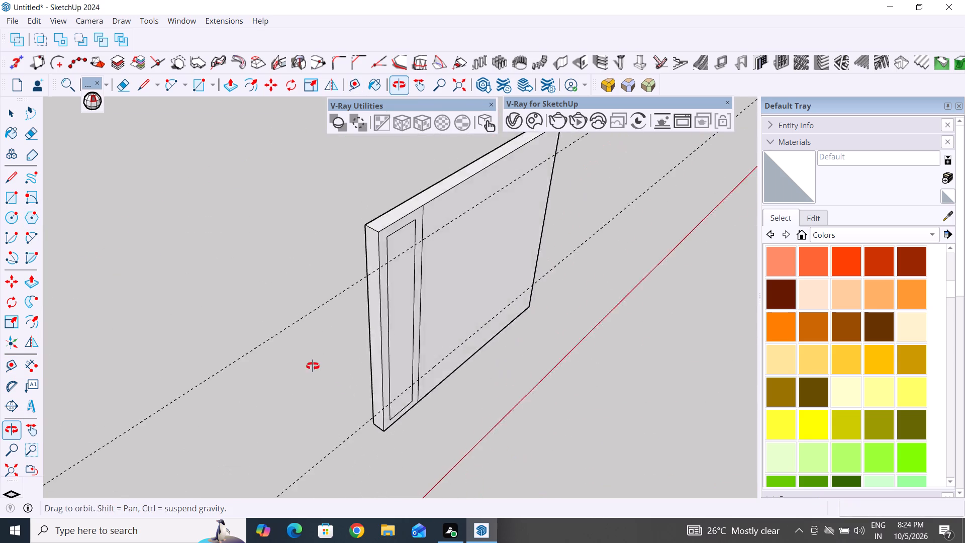
pyautogui.moveTo(313, 366); pyautogui.dragTo(306, 360, button='middle')
pyautogui.click(32, 241)
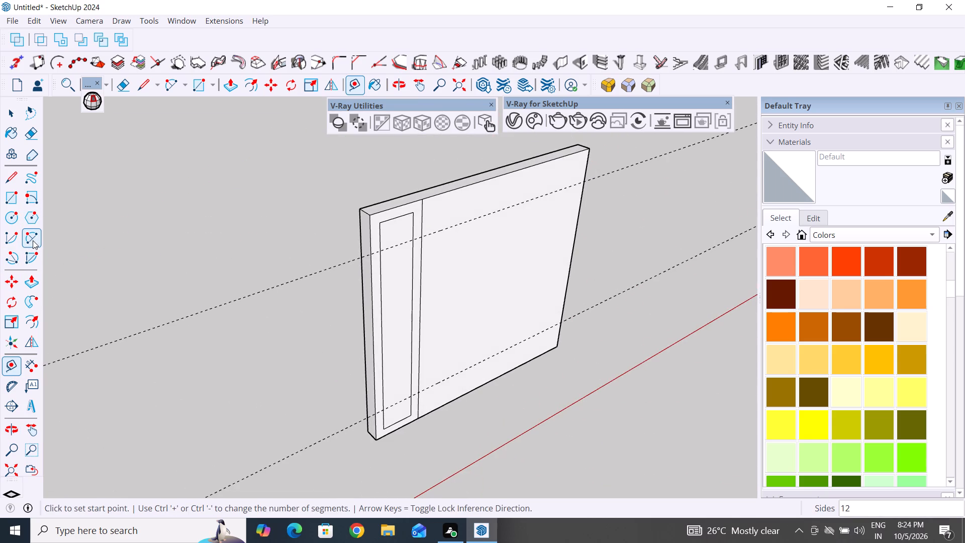
pyautogui.scroll(5, 443, 240)
pyautogui.click(330, 261)
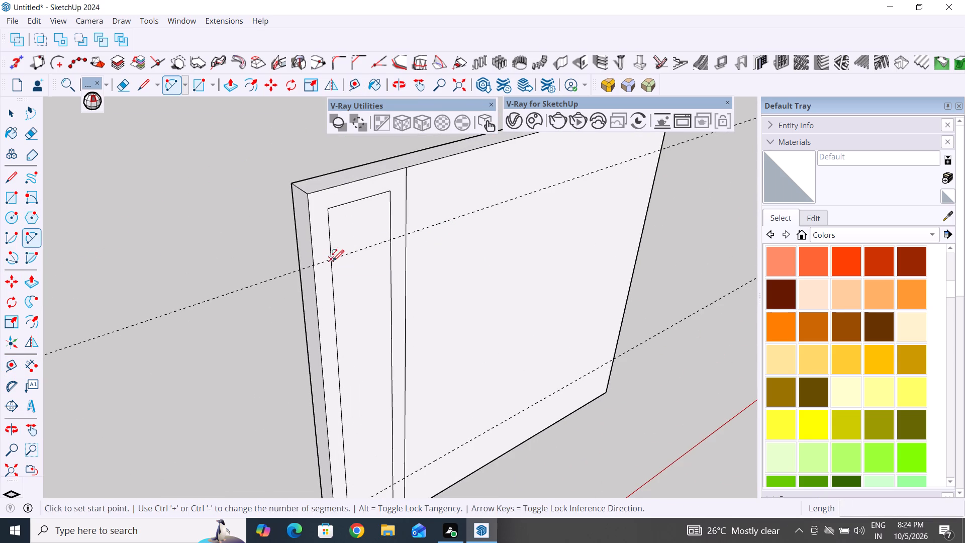
pyautogui.click(392, 239)
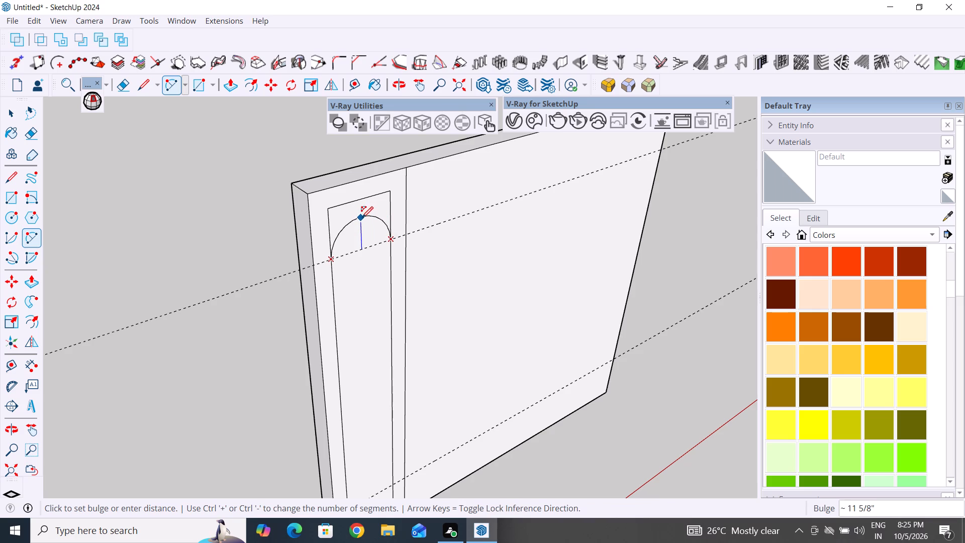
pyautogui.moveTo(362, 218); pyautogui.dragTo(295, 183, button='middle')
pyautogui.scroll(5, 350, 207)
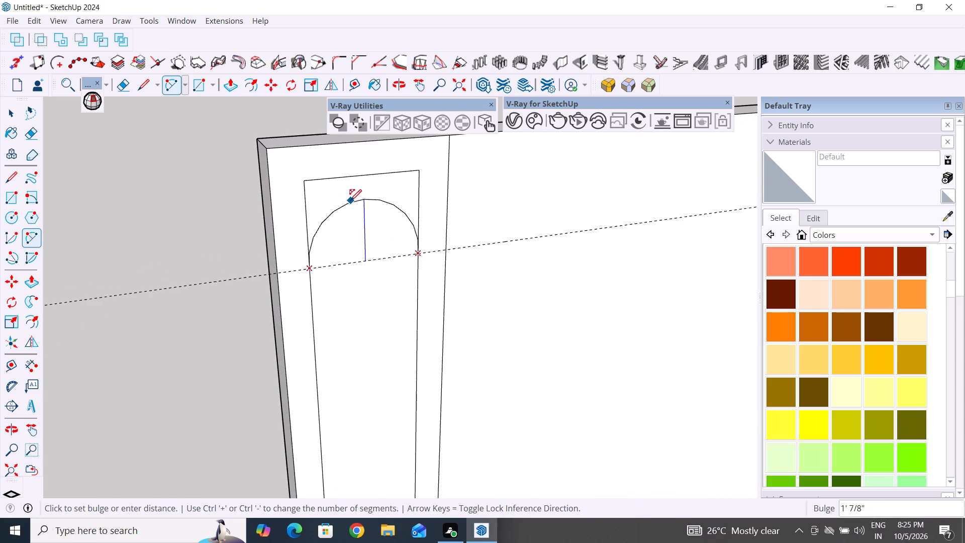
pyautogui.click(350, 201)
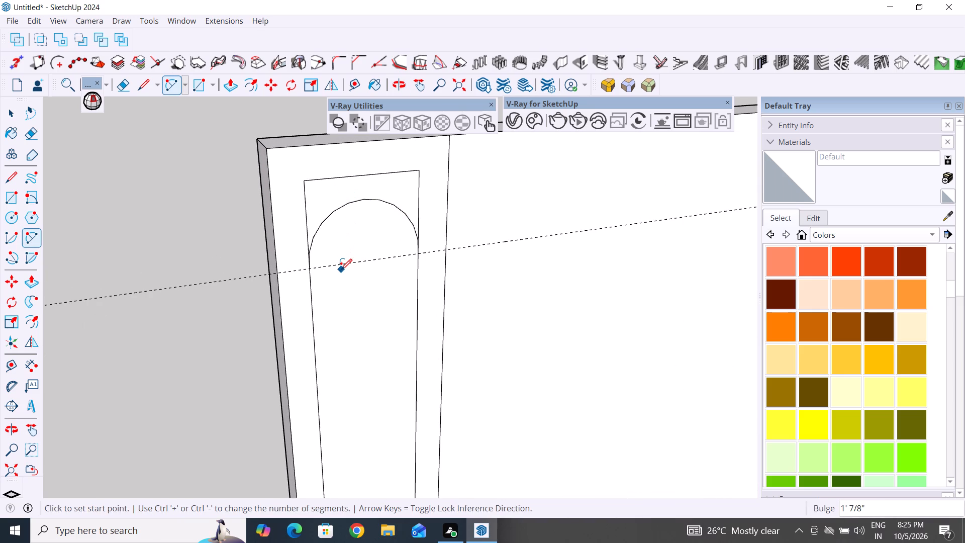
# Draw a downward-bulging arc between the inset frame's long sides at the lower guide, with a bulge of about 1' 1".
pyautogui.scroll(-4, 341, 270)
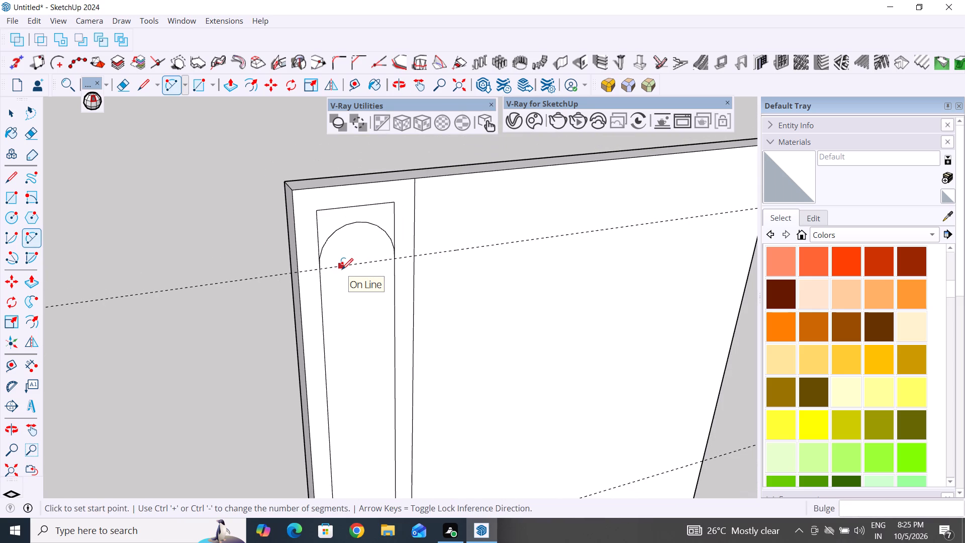
pyautogui.scroll(-12, 342, 269)
pyautogui.scroll(11, 363, 381)
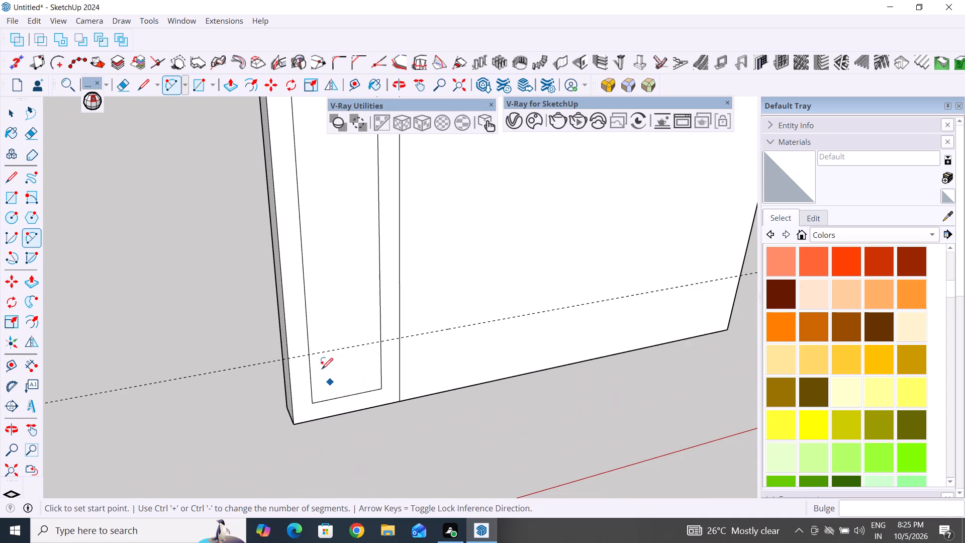
pyautogui.click(310, 354)
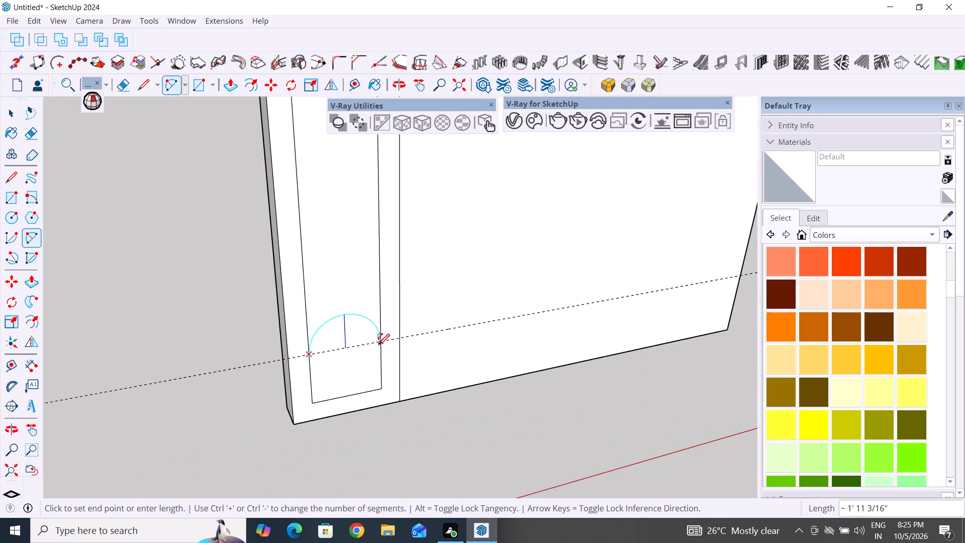
pyautogui.click(380, 343)
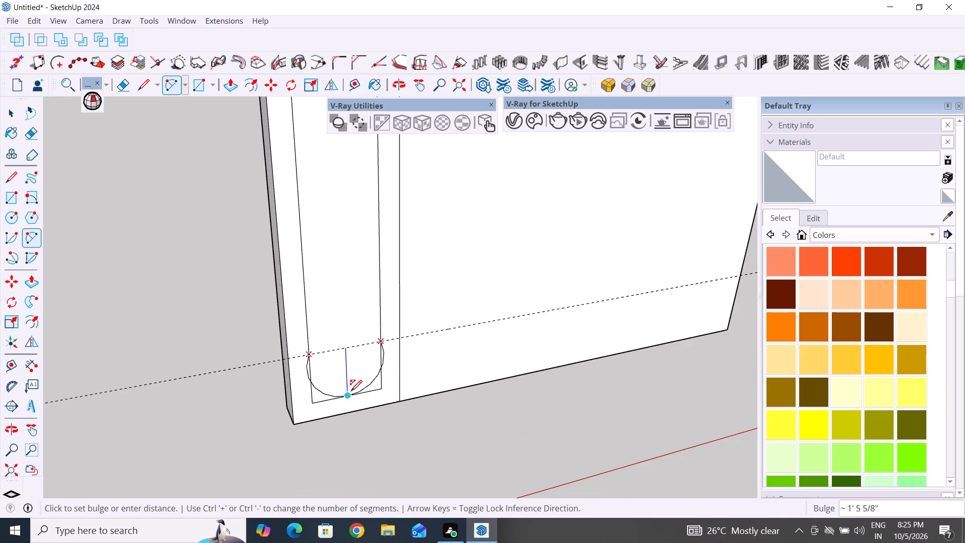
pyautogui.moveTo(355, 382); pyautogui.dragTo(442, 298, button='middle')
pyautogui.scroll(1, 442, 298)
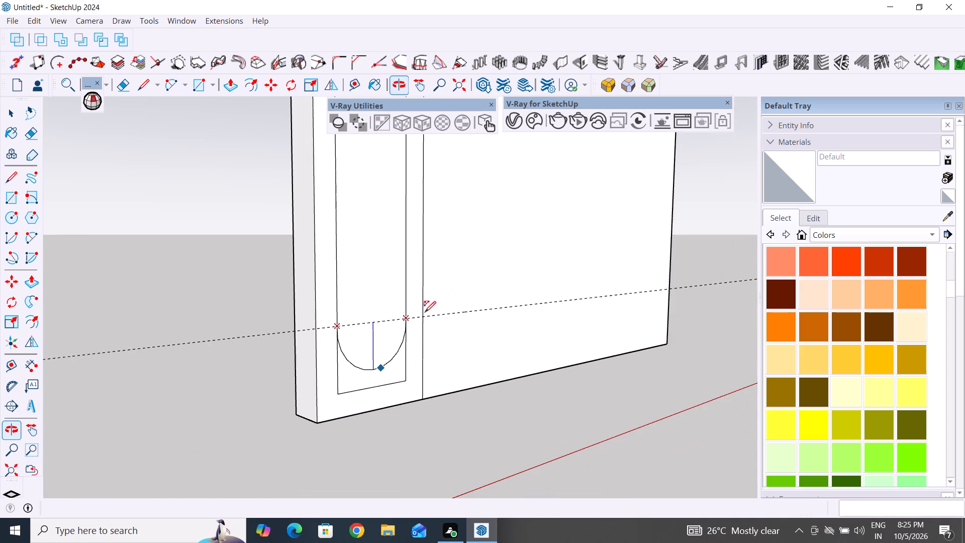
pyautogui.scroll(7, 388, 370)
pyautogui.click(388, 370)
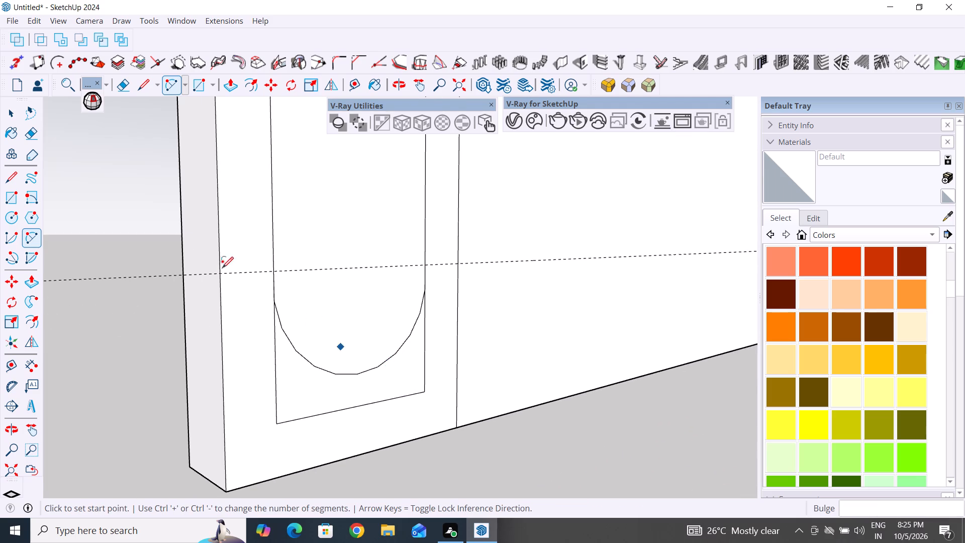
pyautogui.click(6, 115)
pyautogui.click(157, 429)
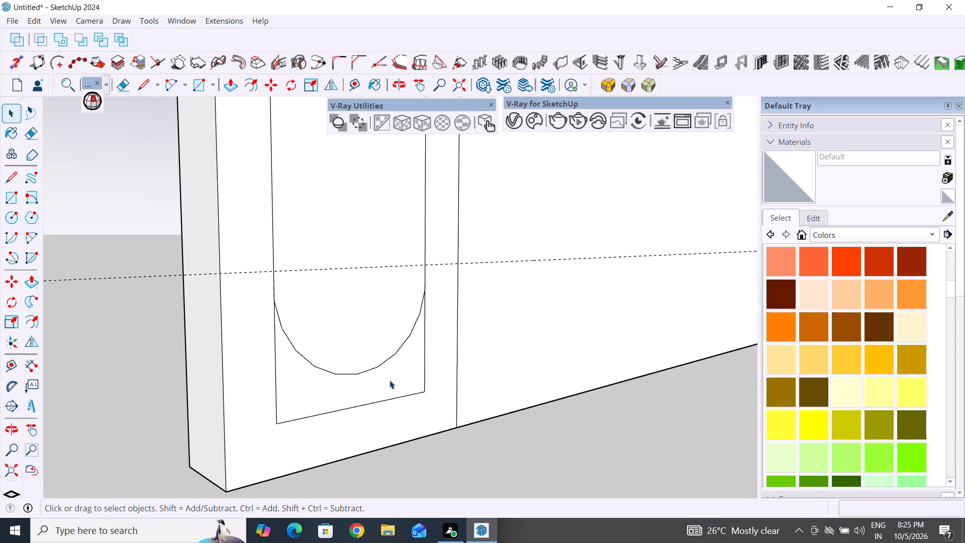
# Erase the inset frame's bottom edge and the leftover side segments outside the lower arc.
pyautogui.moveTo(395, 381); pyautogui.dragTo(152, 438, button='middle')
pyautogui.scroll(-6, 363, 379)
pyautogui.scroll(-11, 380, 334)
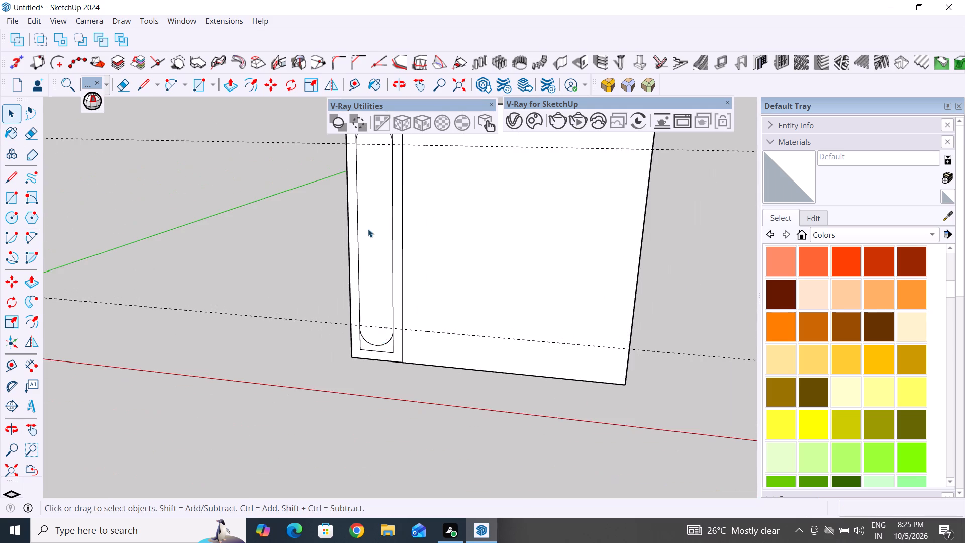
pyautogui.scroll(-3, 380, 299)
pyautogui.scroll(4, 363, 163)
pyautogui.moveTo(370, 404); pyautogui.dragTo(409, 398, button='middle')
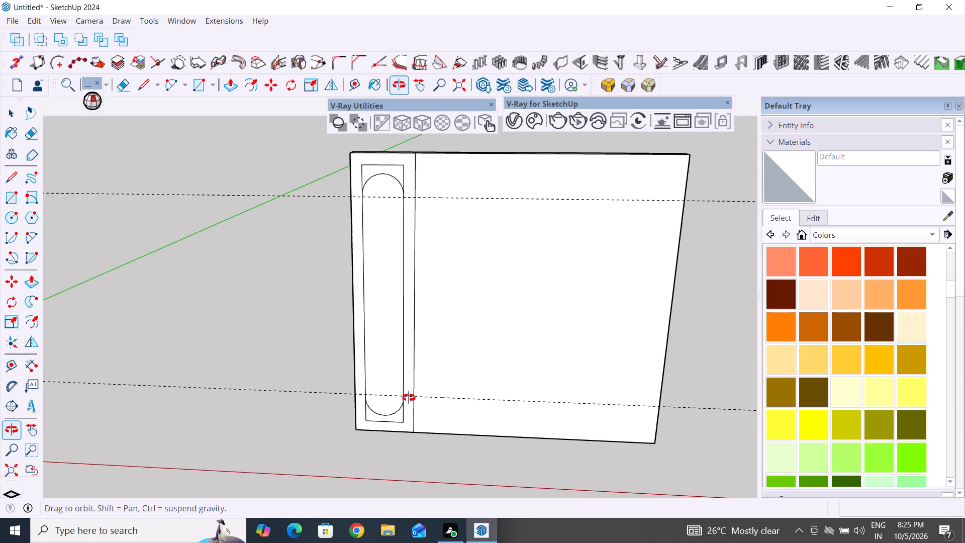
pyautogui.moveTo(409, 398); pyautogui.dragTo(438, 401, button='middle')
pyautogui.scroll(9, 392, 423)
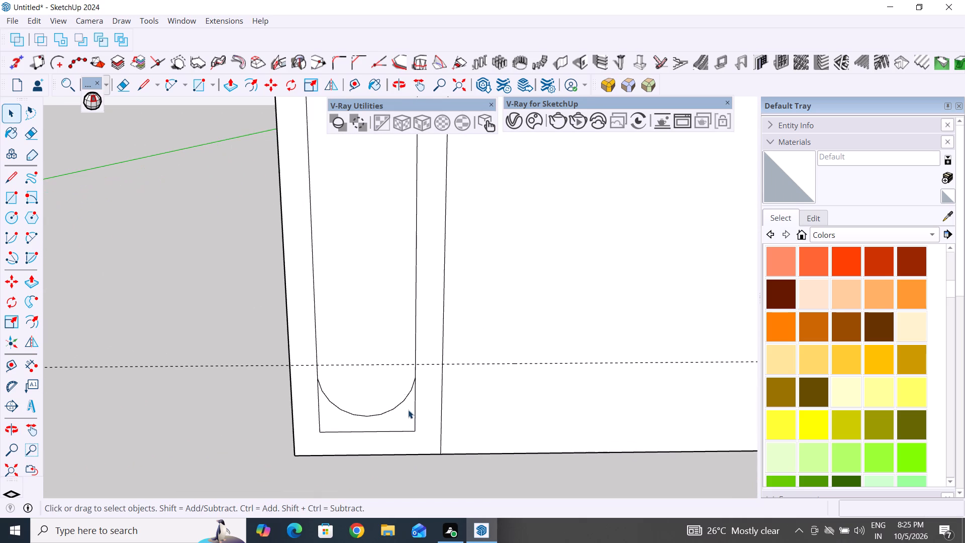
pyautogui.click(126, 89)
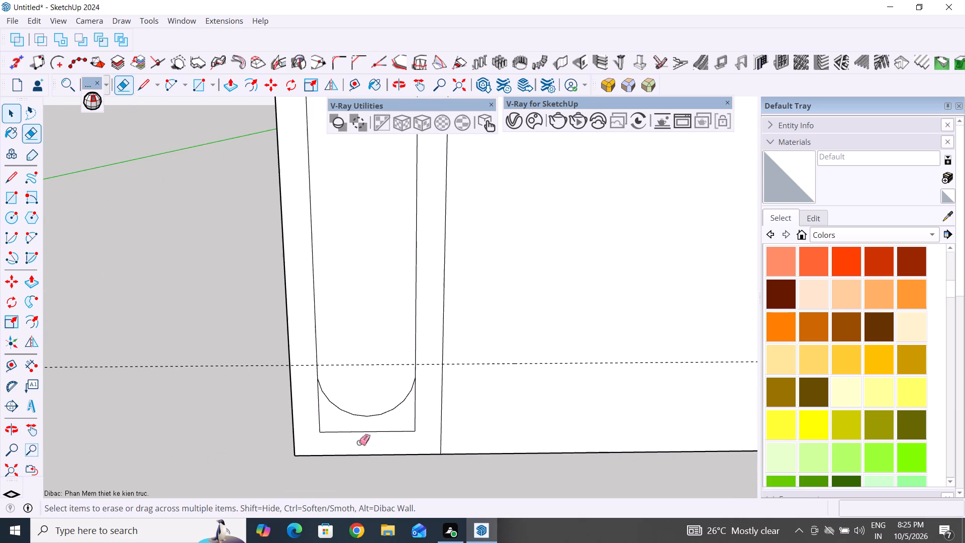
pyautogui.scroll(4, 416, 462)
pyautogui.moveTo(432, 374); pyautogui.dragTo(265, 394)
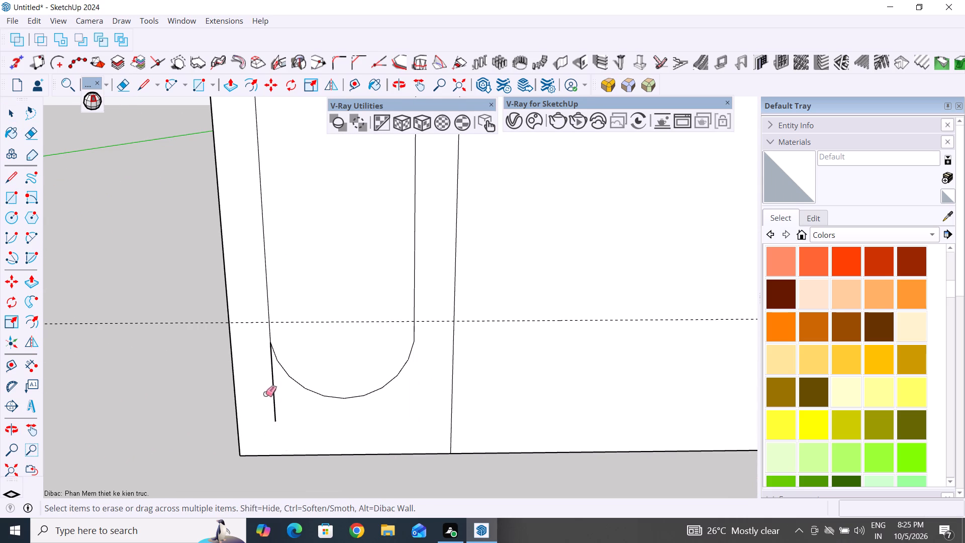
pyautogui.moveTo(261, 383); pyautogui.dragTo(296, 405)
pyautogui.scroll(-15, 369, 414)
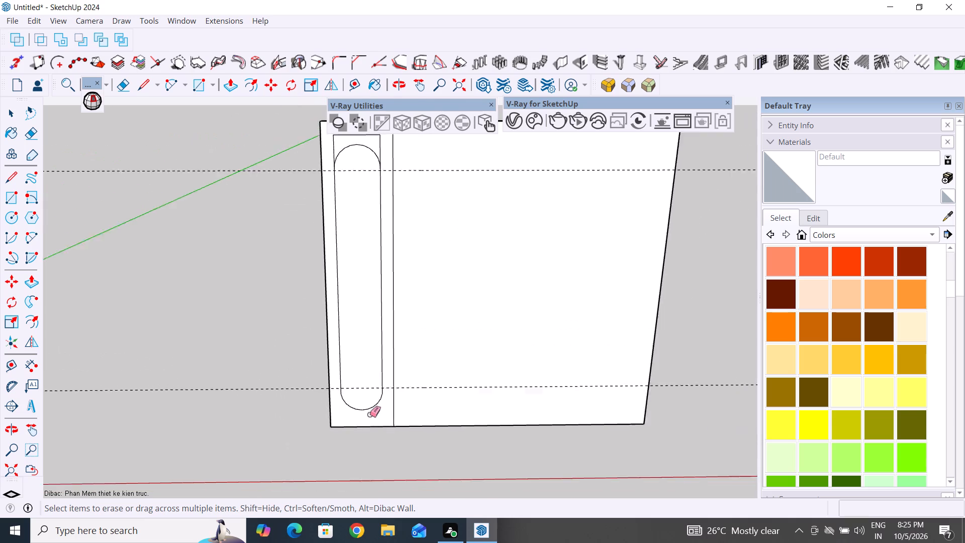
# Erase the inset frame's top edge and the leftover side segments outside the upper arc.
pyautogui.scroll(-3, 369, 414)
pyautogui.scroll(10, 358, 266)
pyautogui.moveTo(385, 273); pyautogui.dragTo(369, 250)
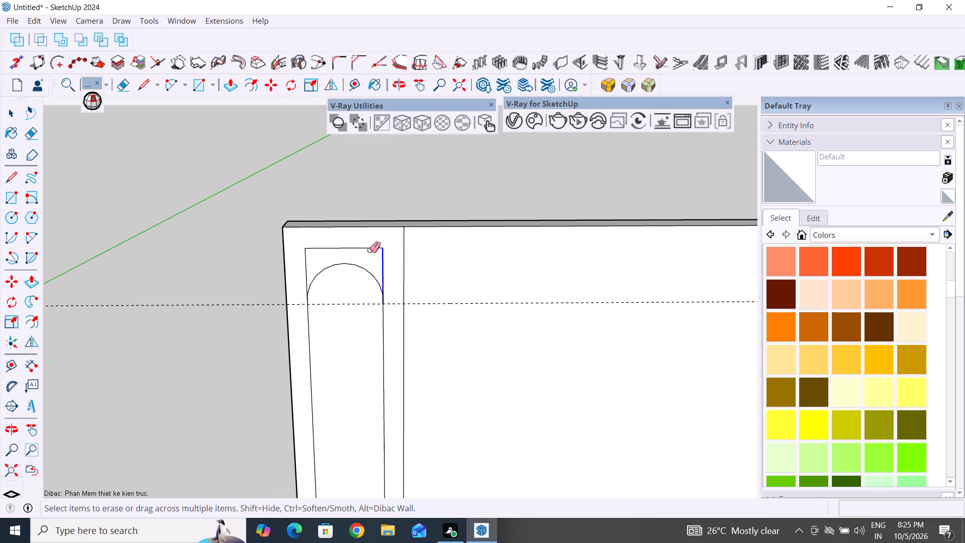
pyautogui.moveTo(369, 250); pyautogui.dragTo(301, 276)
pyautogui.scroll(-7, 387, 290)
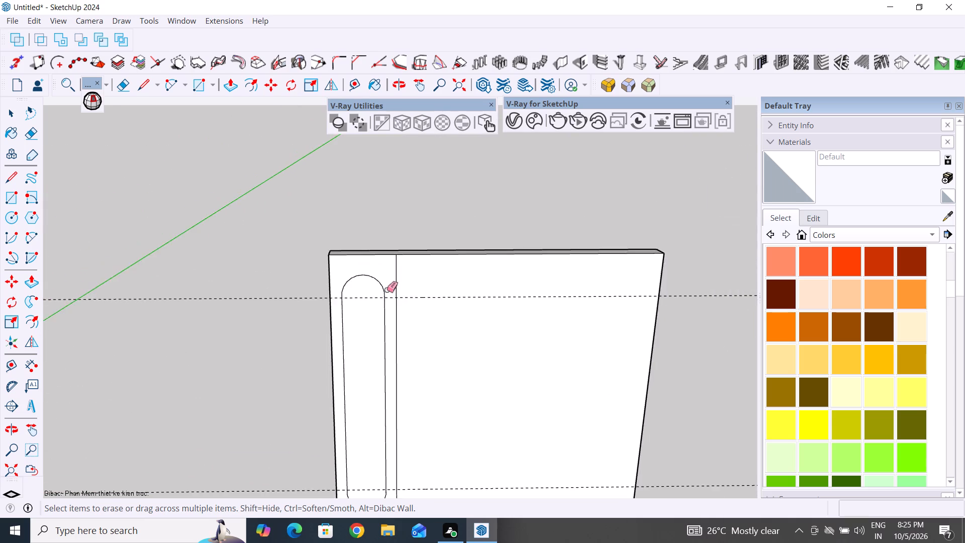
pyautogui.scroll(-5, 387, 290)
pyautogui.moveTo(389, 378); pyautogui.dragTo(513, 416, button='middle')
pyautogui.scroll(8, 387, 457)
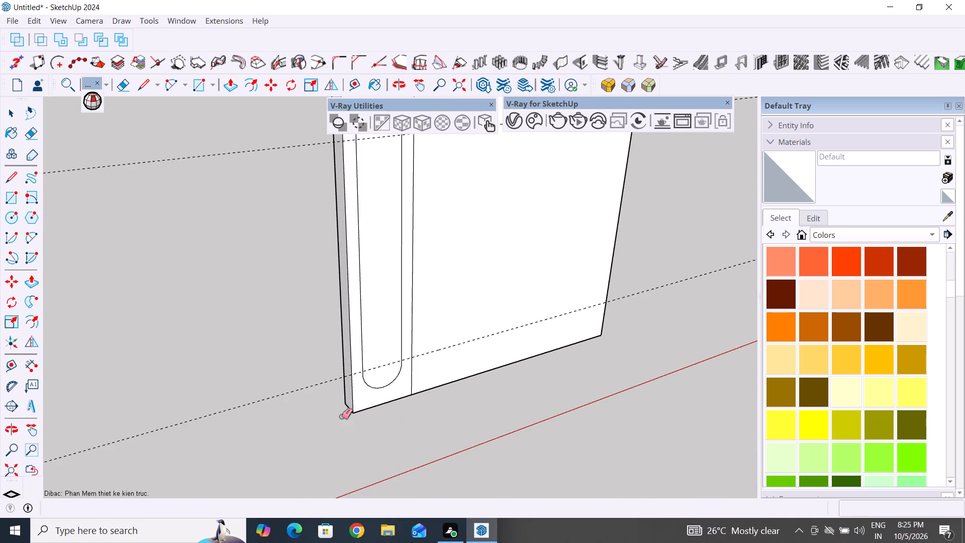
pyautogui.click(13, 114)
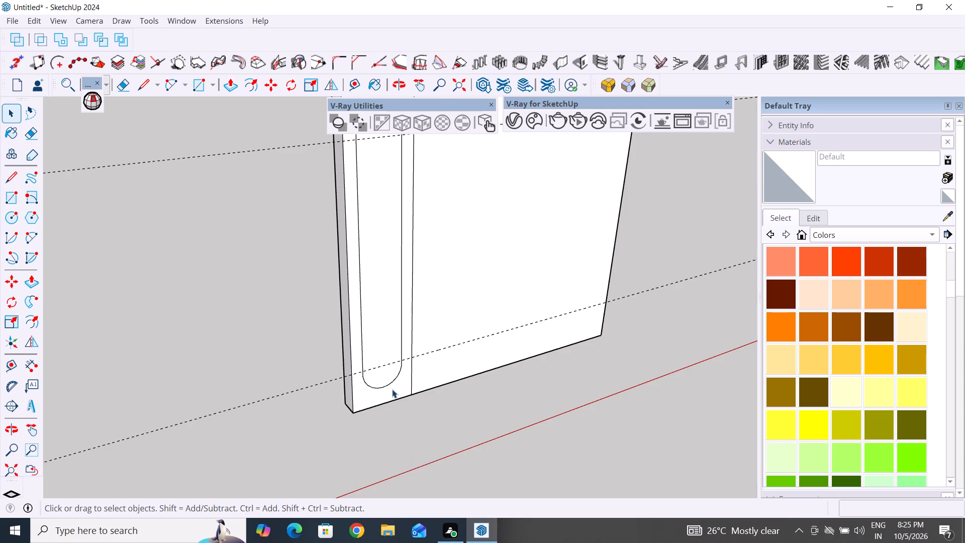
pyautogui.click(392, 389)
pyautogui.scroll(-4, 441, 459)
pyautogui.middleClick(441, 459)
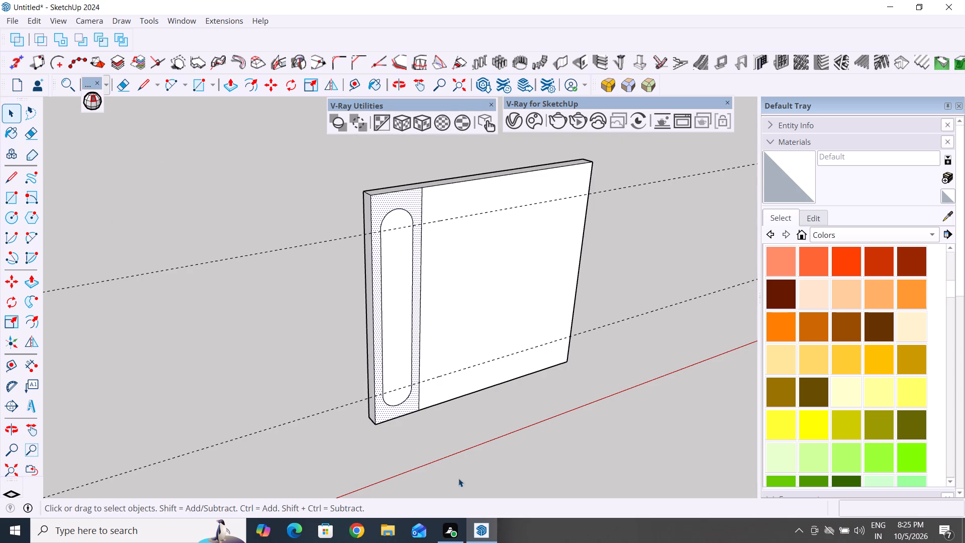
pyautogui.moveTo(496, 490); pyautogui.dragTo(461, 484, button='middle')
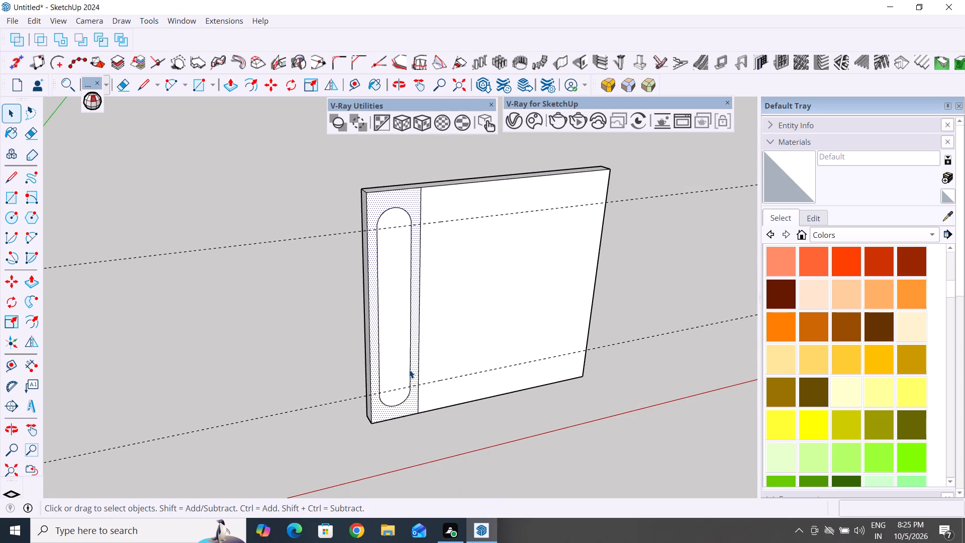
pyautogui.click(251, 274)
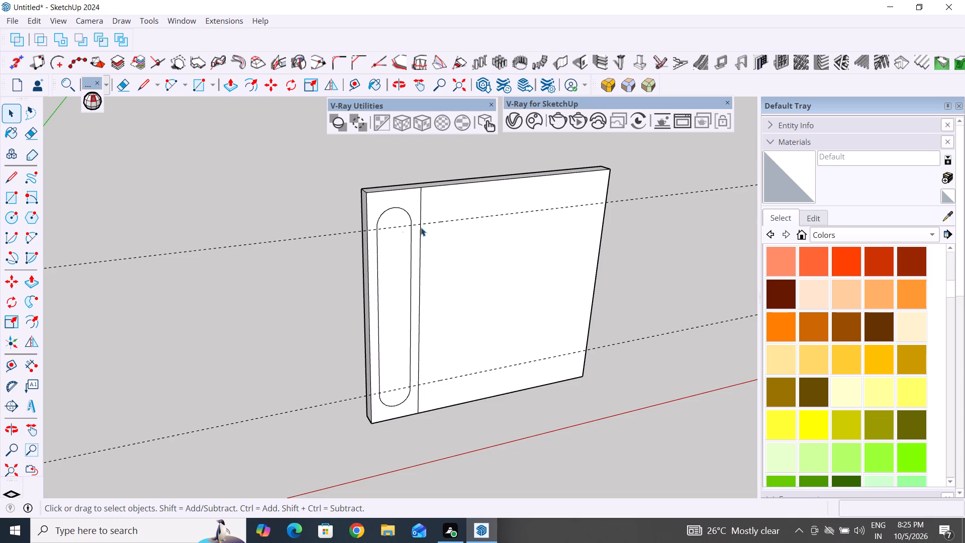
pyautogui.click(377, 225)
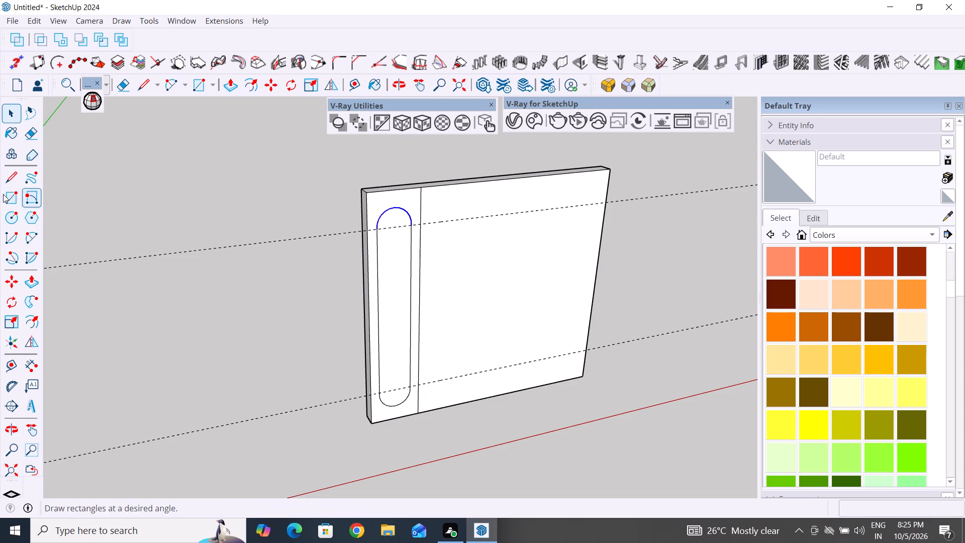
# Draw a straight line about 1' 11 3/16" long across the slot, joining the two ends of its upper arc.
pyautogui.click(7, 176)
pyautogui.scroll(4, 378, 225)
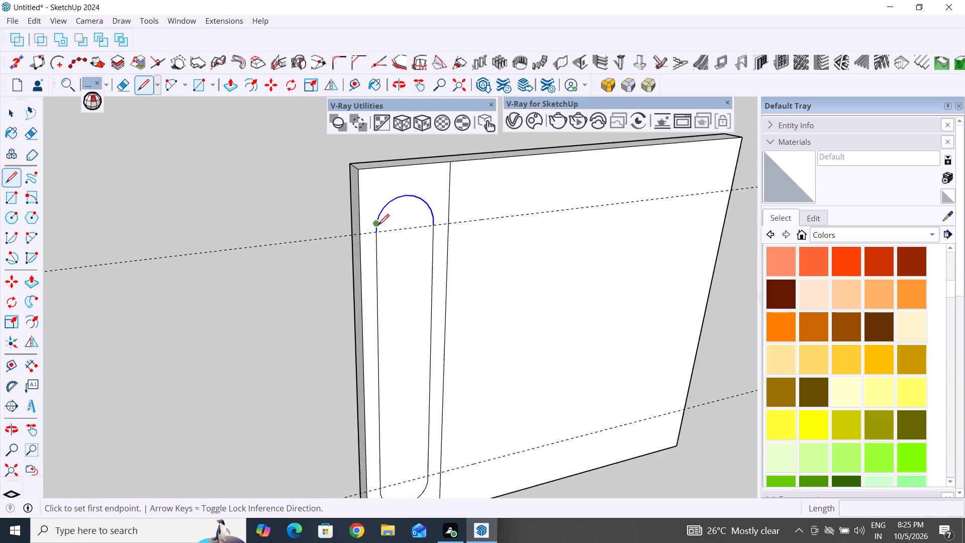
pyautogui.scroll(6, 378, 225)
pyautogui.click(376, 238)
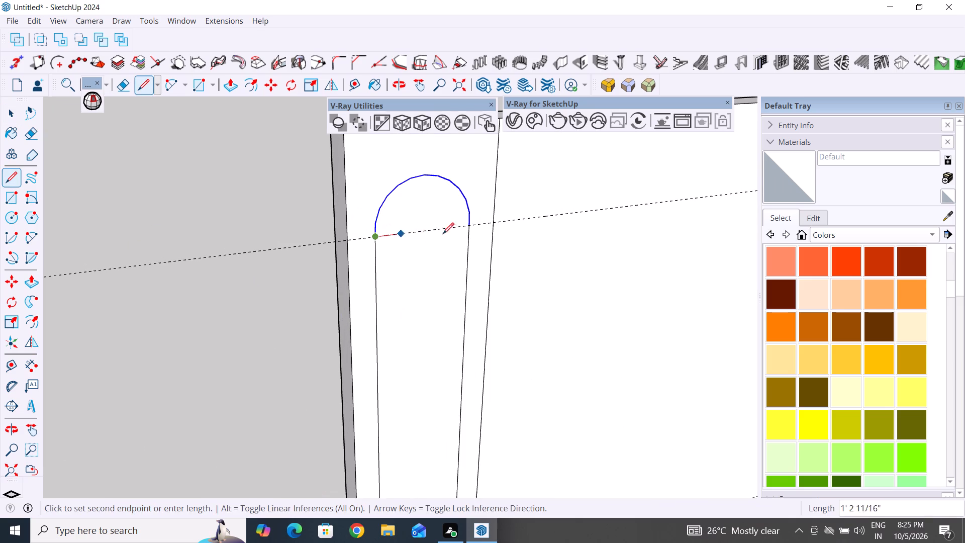
pyautogui.click(470, 226)
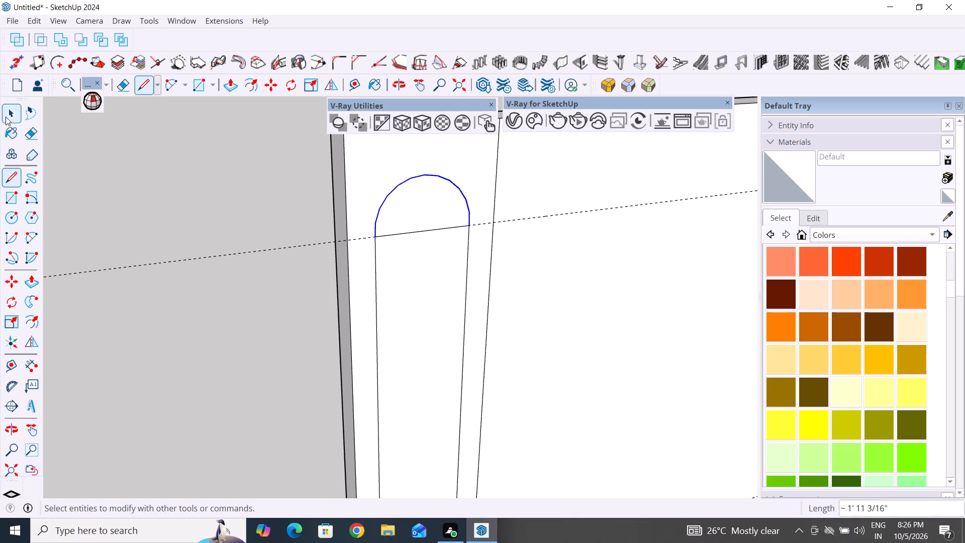
# Copy the cross line 10' down to the ends of the lower arc, dividing that distance into 6 equal spaces.
pyautogui.click(8, 112)
pyautogui.click(227, 369)
pyautogui.scroll(8, 388, 234)
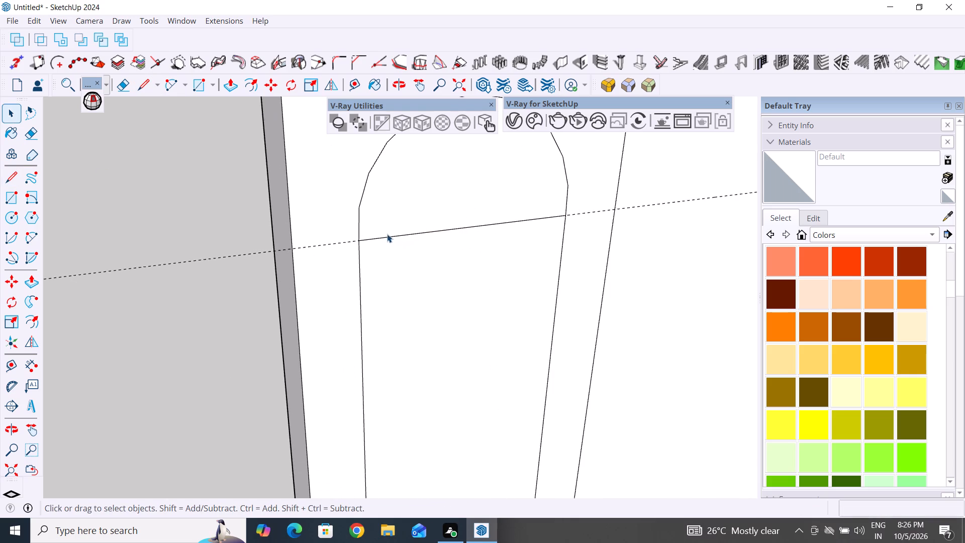
pyautogui.click(397, 235)
pyautogui.scroll(-20, 476, 299)
pyautogui.scroll(-2, 476, 299)
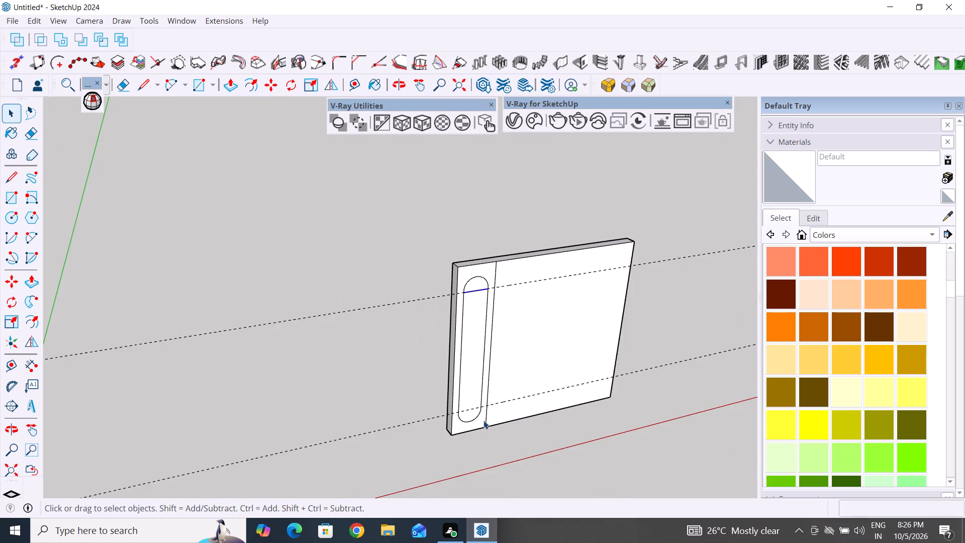
pyautogui.scroll(4, 457, 461)
pyautogui.scroll(2, 498, 405)
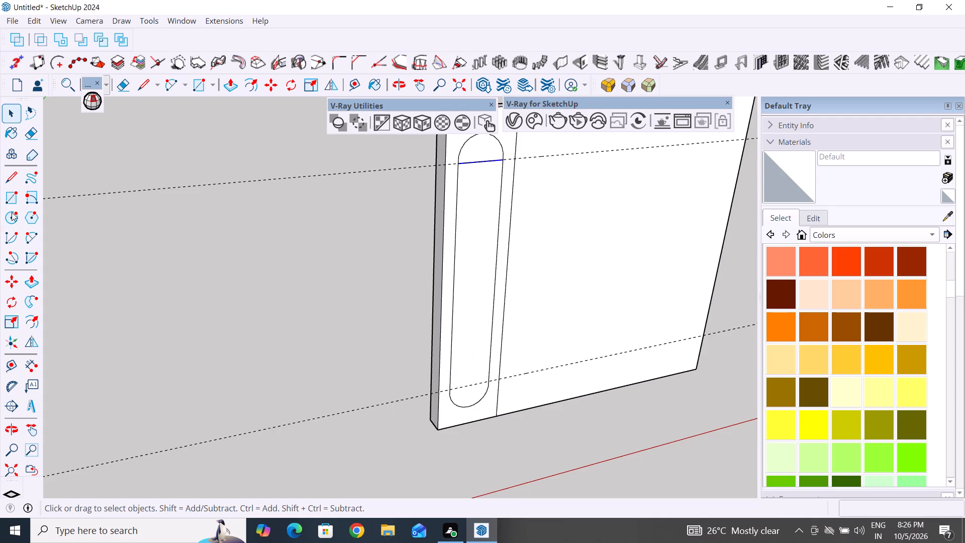
pyautogui.press('m')
pyautogui.click(460, 164)
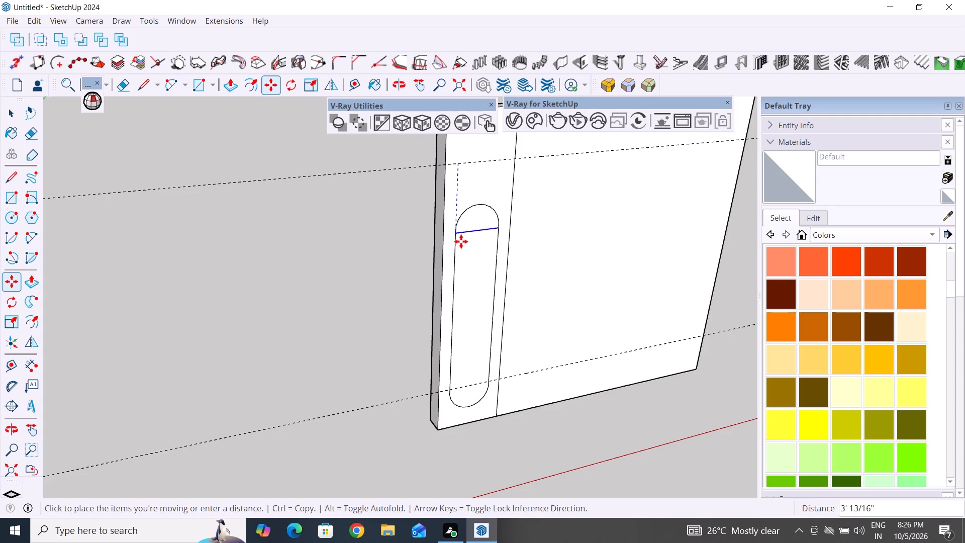
pyautogui.click(454, 389)
pyautogui.press('6')
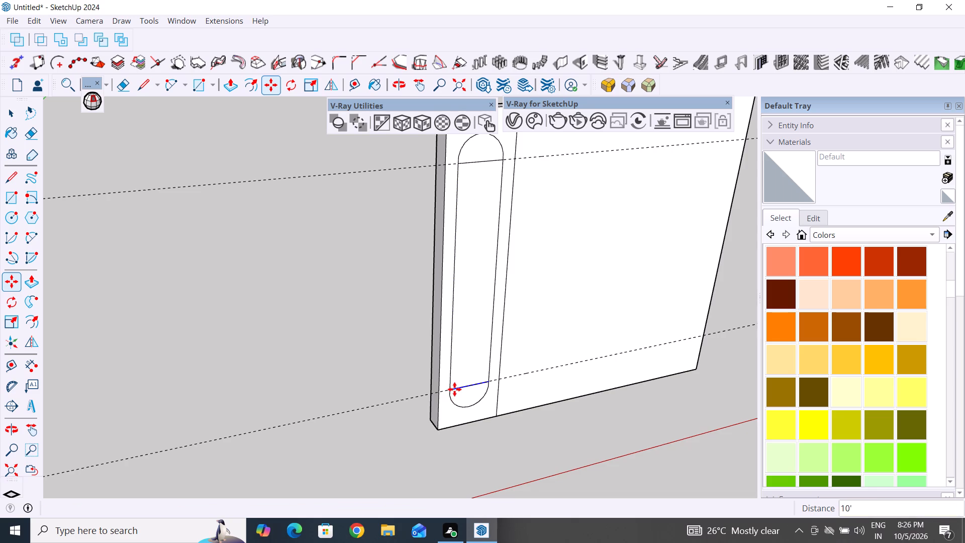
pyautogui.press('/')
pyautogui.press('Return')
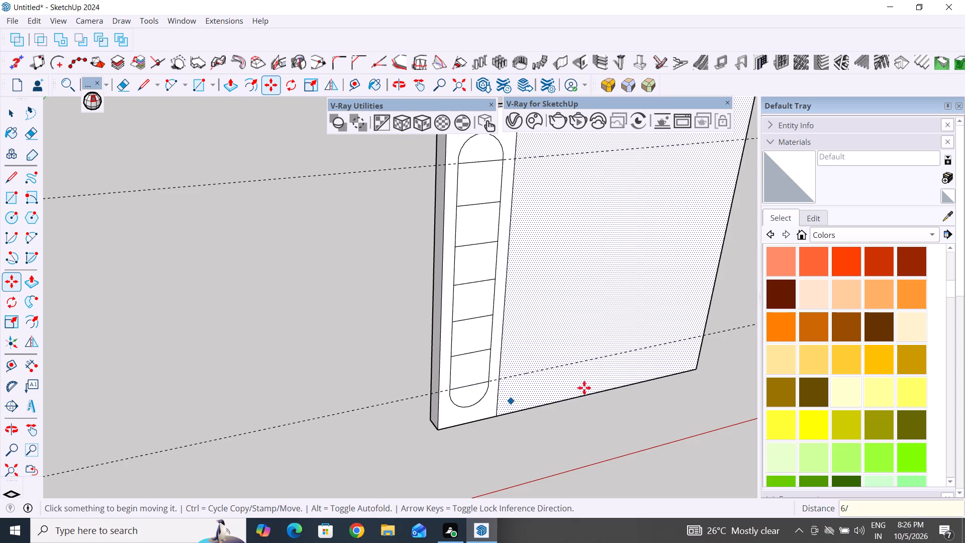
pyautogui.click(16, 108)
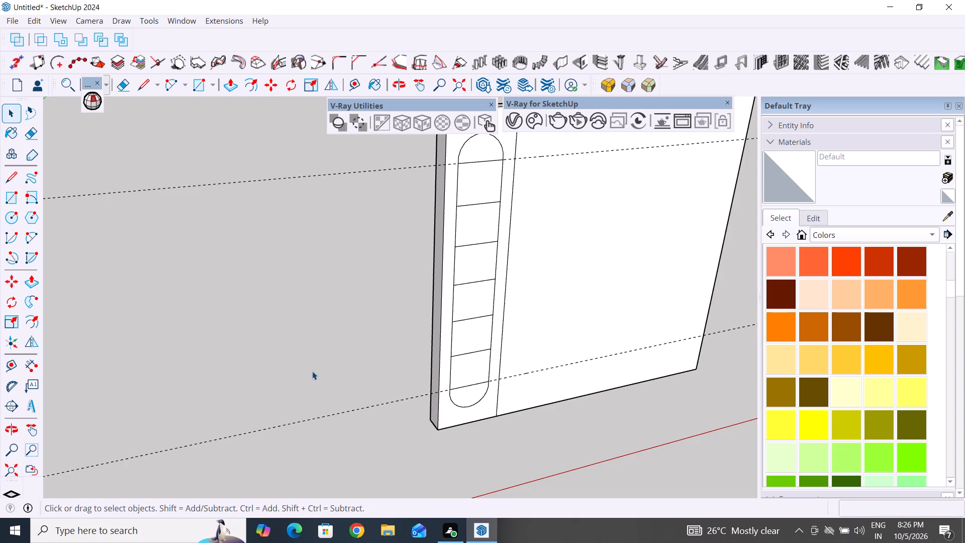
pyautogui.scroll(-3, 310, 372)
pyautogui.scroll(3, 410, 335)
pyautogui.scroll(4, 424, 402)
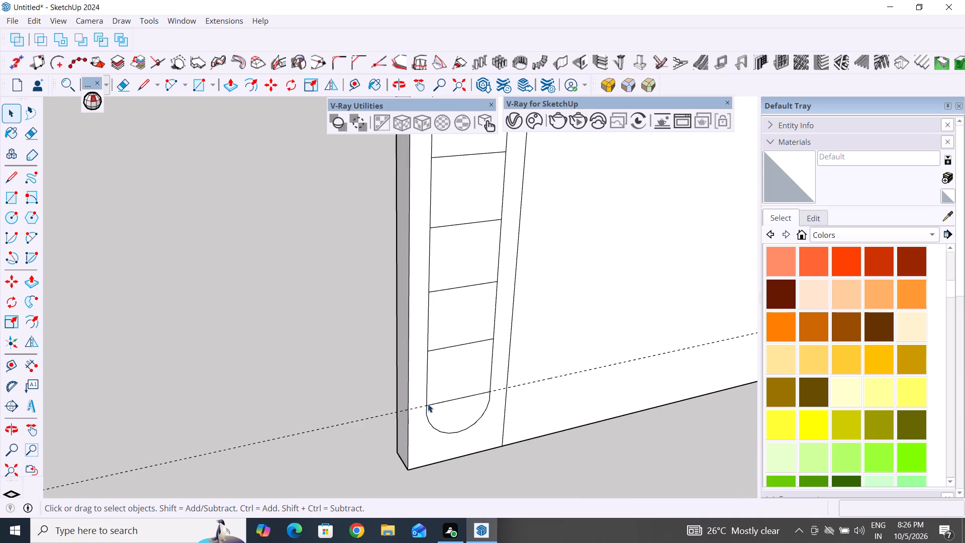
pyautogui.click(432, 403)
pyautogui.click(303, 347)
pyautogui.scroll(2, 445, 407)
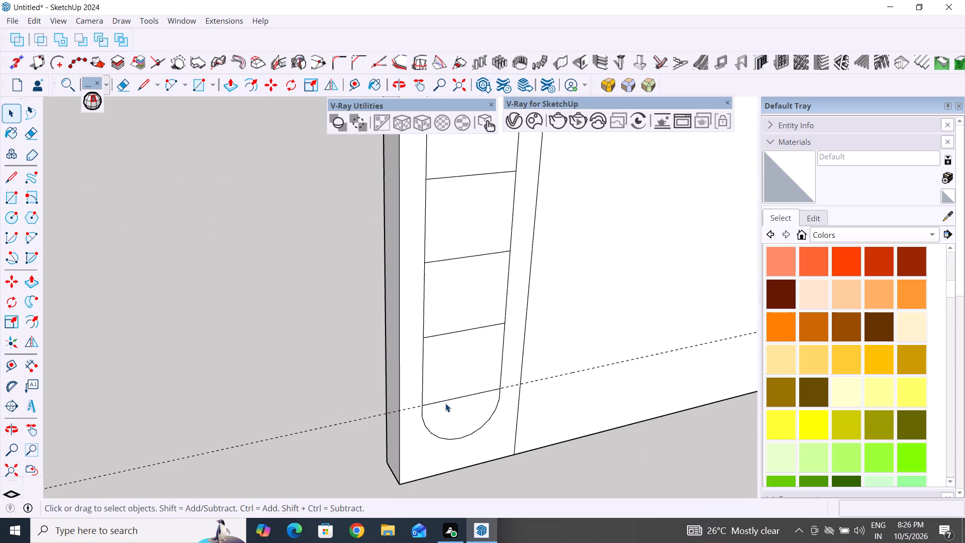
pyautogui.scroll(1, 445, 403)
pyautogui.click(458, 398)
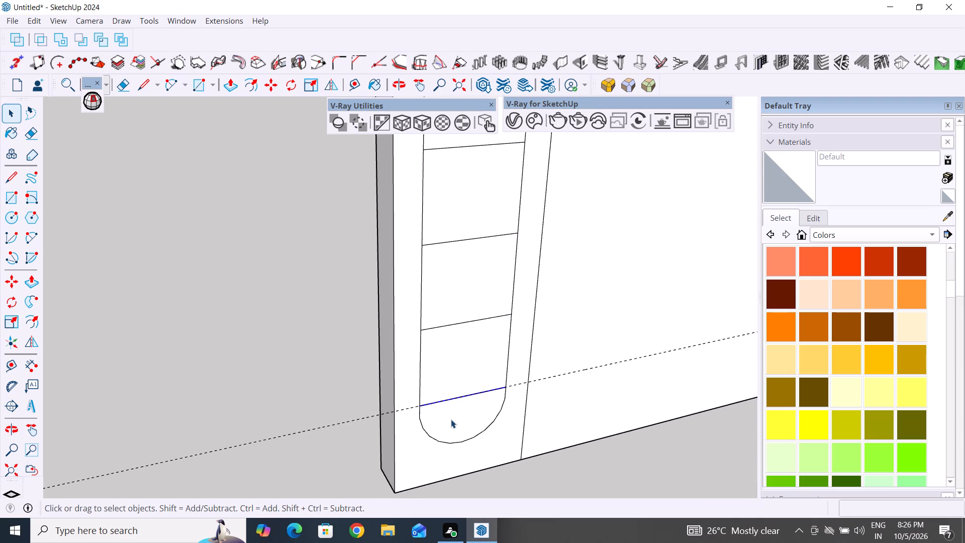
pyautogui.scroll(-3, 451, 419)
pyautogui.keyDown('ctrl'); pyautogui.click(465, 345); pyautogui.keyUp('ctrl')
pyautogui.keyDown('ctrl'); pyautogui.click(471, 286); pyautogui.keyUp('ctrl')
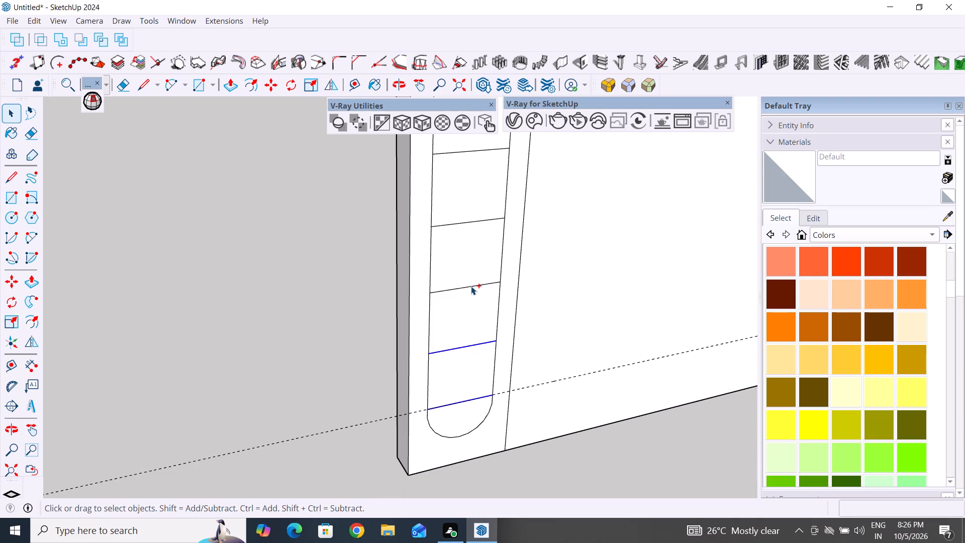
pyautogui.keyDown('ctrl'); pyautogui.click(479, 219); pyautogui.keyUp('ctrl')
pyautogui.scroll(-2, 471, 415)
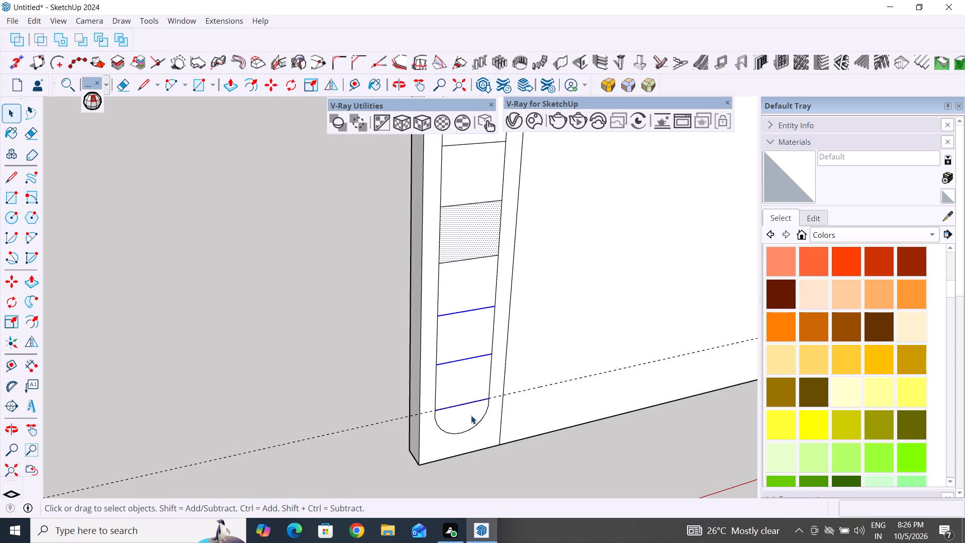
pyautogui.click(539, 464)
# Delete all construction guides from the model.
pyautogui.scroll(-9, 520, 522)
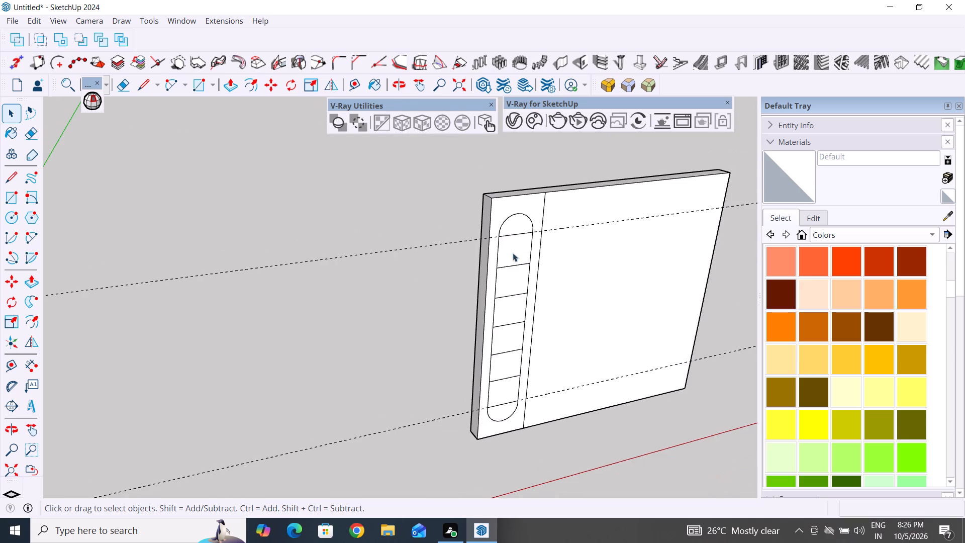
pyautogui.scroll(3, 511, 241)
pyautogui.moveTo(519, 306); pyautogui.dragTo(368, 271, button='middle')
pyautogui.scroll(-2, 494, 293)
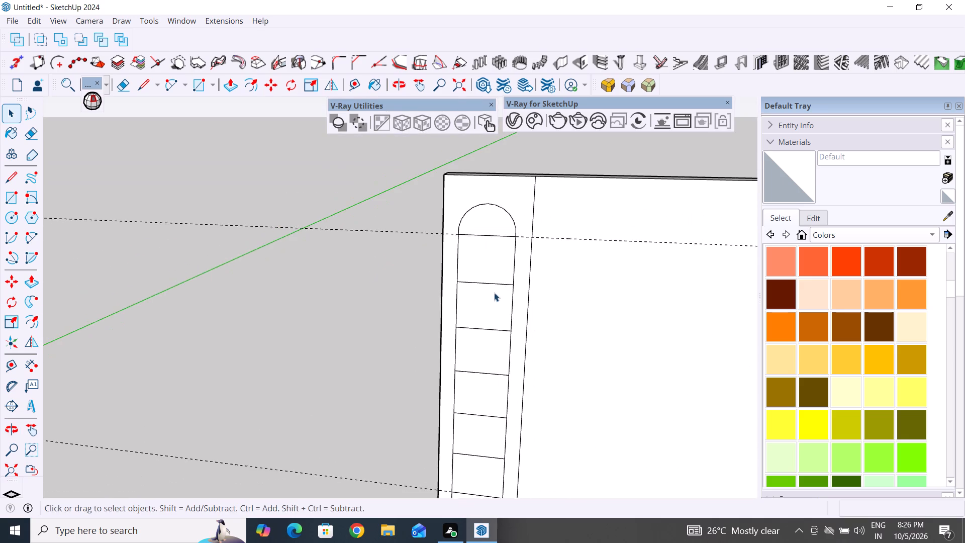
pyautogui.scroll(-3, 494, 293)
pyautogui.moveTo(511, 427); pyautogui.dragTo(658, 420, button='middle')
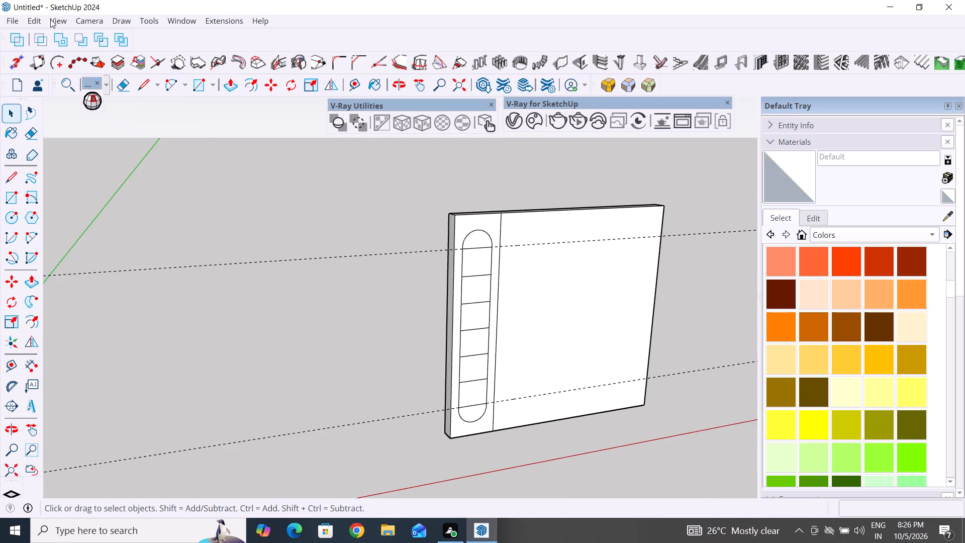
pyautogui.click(38, 19)
pyautogui.click(70, 144)
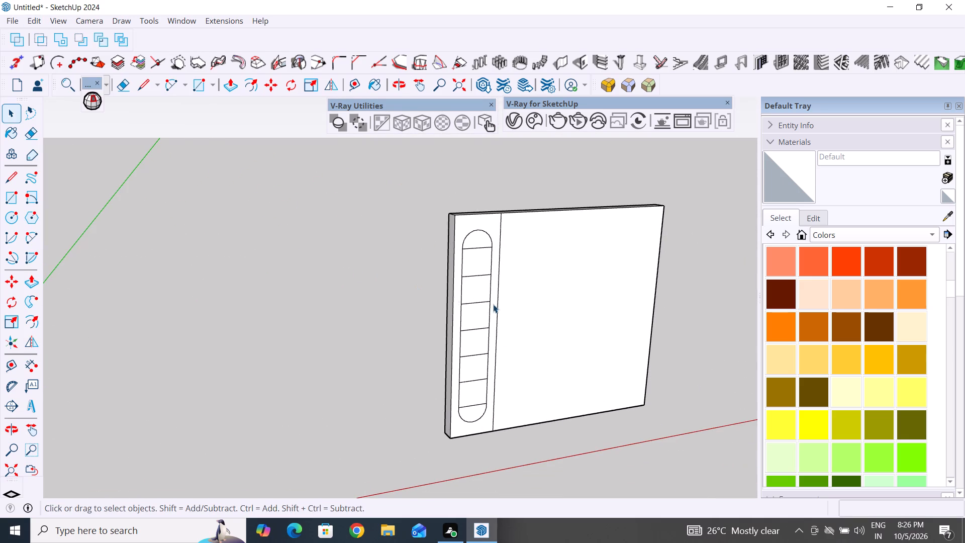
# Select all seven cross lines in the slot and copy them 1" downward to form thin strips.
pyautogui.middleClick(499, 449)
pyautogui.scroll(3, 484, 424)
pyautogui.moveTo(494, 428); pyautogui.dragTo(509, 438, button='middle')
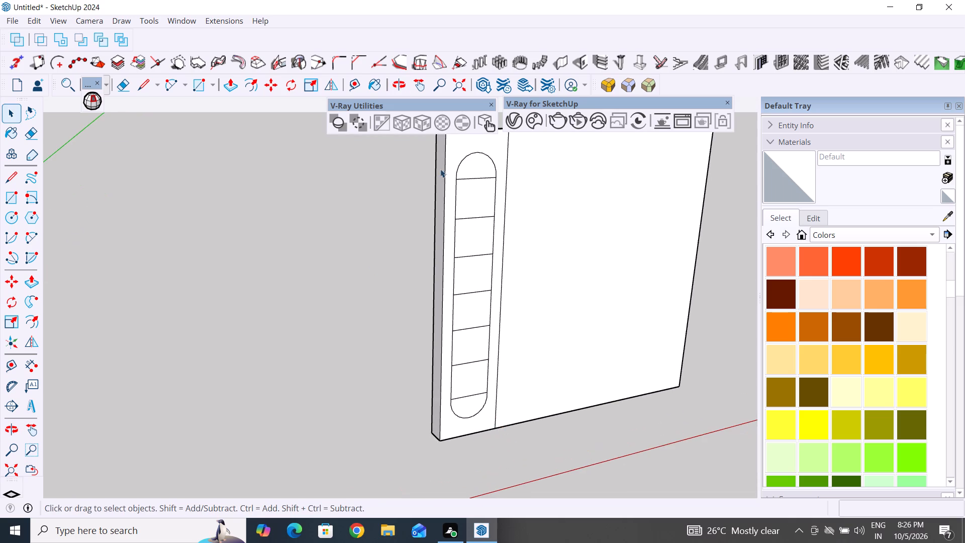
pyautogui.scroll(3, 450, 174)
pyautogui.click(495, 178)
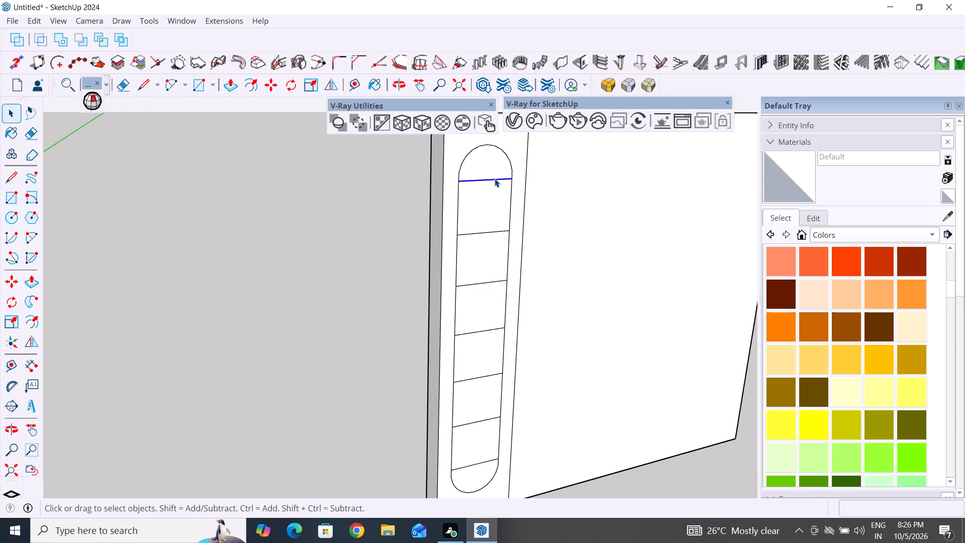
pyautogui.keyDown('ctrl'); pyautogui.click(476, 464); pyautogui.keyUp('ctrl')
pyautogui.keyDown('ctrl'); pyautogui.click(484, 419); pyautogui.keyUp('ctrl')
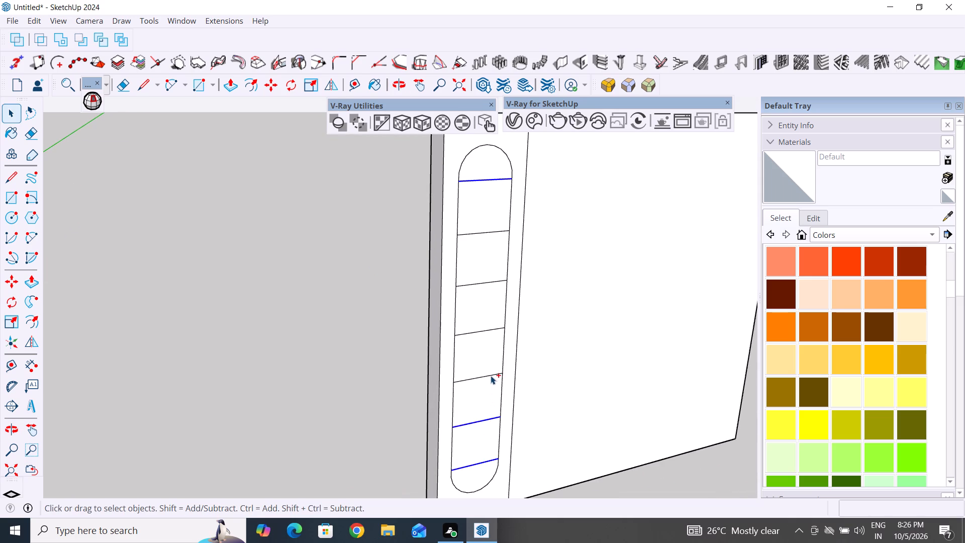
pyautogui.keyDown('ctrl'); pyautogui.click(493, 374); pyautogui.keyUp('ctrl')
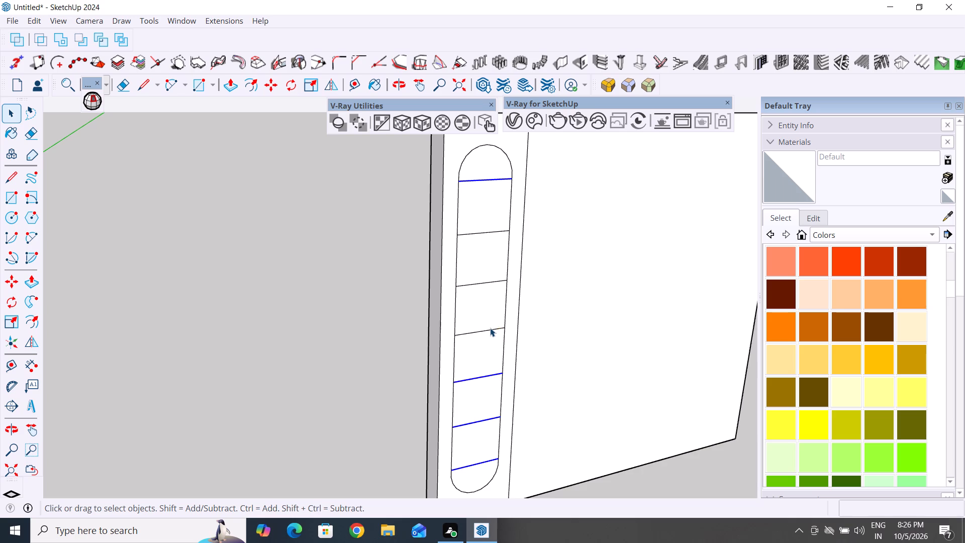
pyautogui.scroll(4, 490, 328)
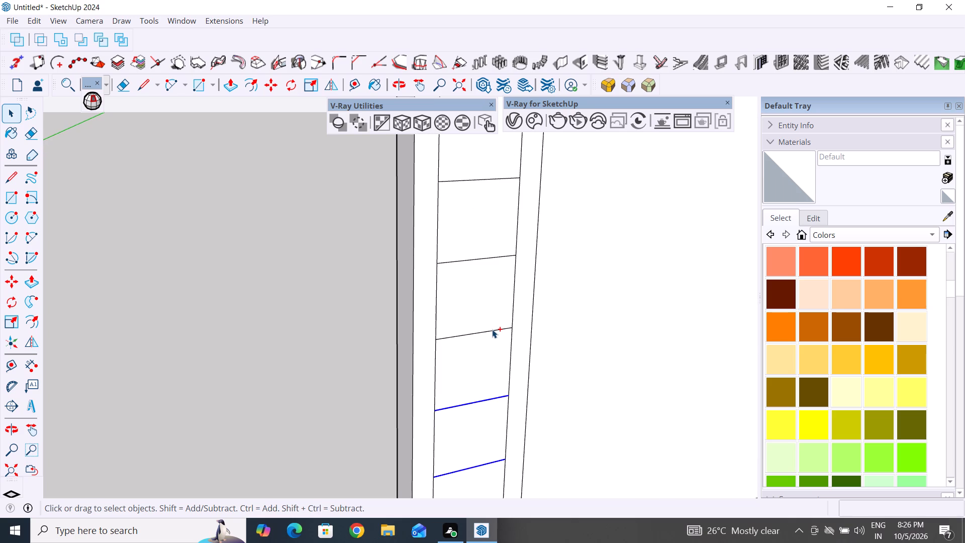
pyautogui.keyDown('ctrl'); pyautogui.click(494, 330); pyautogui.keyUp('ctrl')
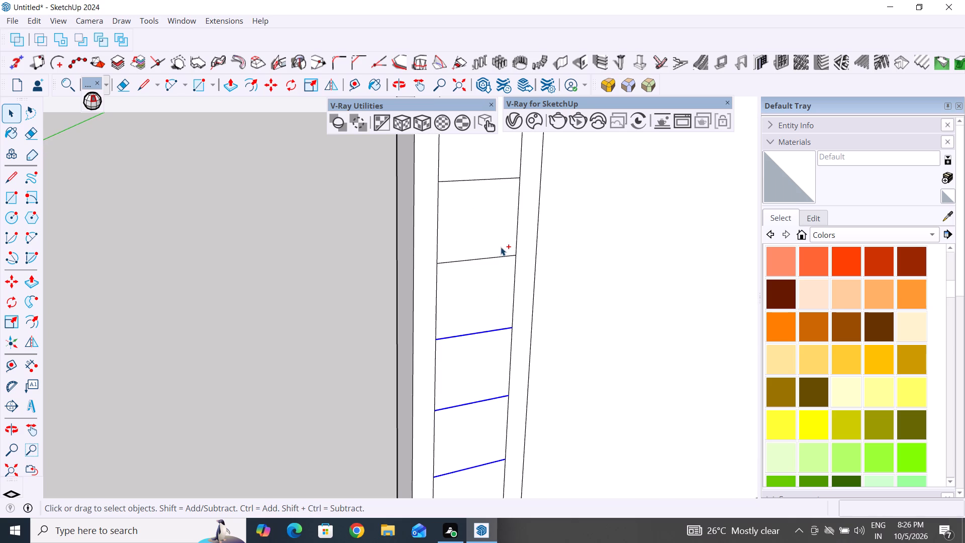
pyautogui.keyDown('ctrl'); pyautogui.click(506, 255); pyautogui.keyUp('ctrl')
pyautogui.keyDown('ctrl'); pyautogui.click(509, 177); pyautogui.keyUp('ctrl')
pyautogui.scroll(-5, 459, 402)
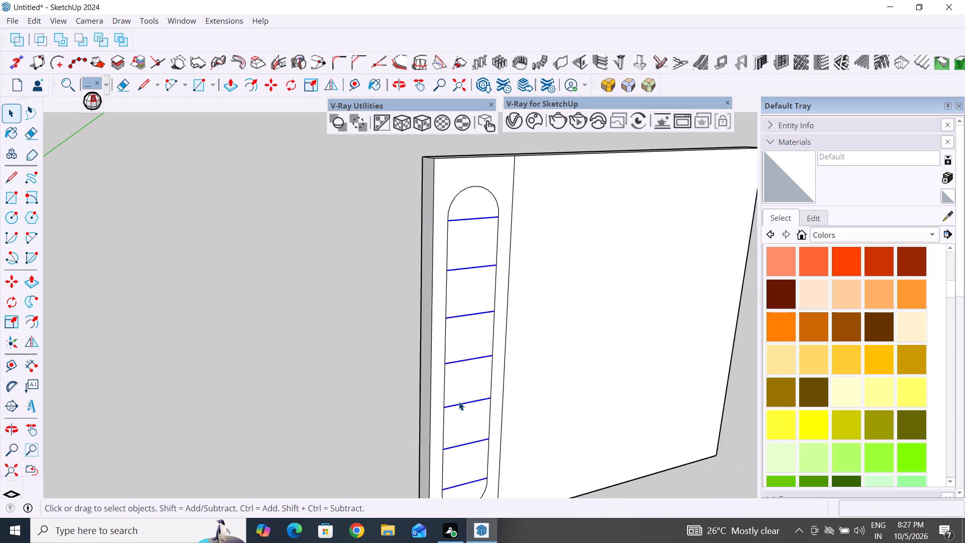
pyautogui.scroll(-3, 466, 357)
pyautogui.press('m')
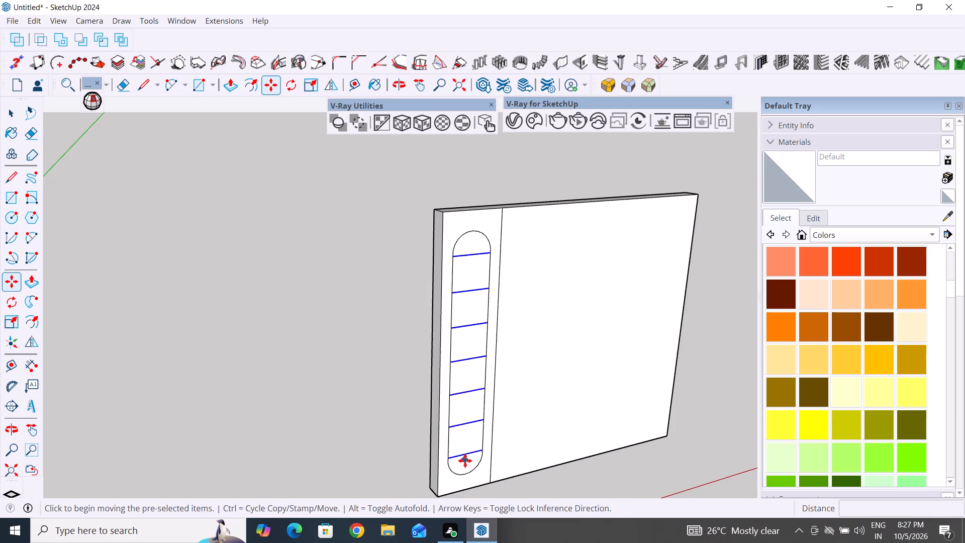
pyautogui.scroll(8, 465, 461)
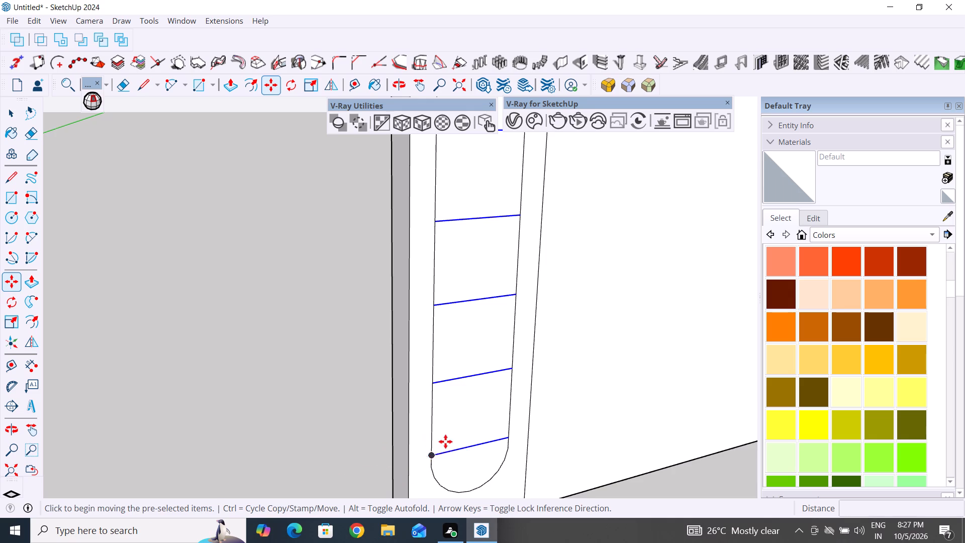
pyautogui.scroll(6, 429, 441)
pyautogui.scroll(-7, 489, 336)
pyautogui.scroll(6, 463, 438)
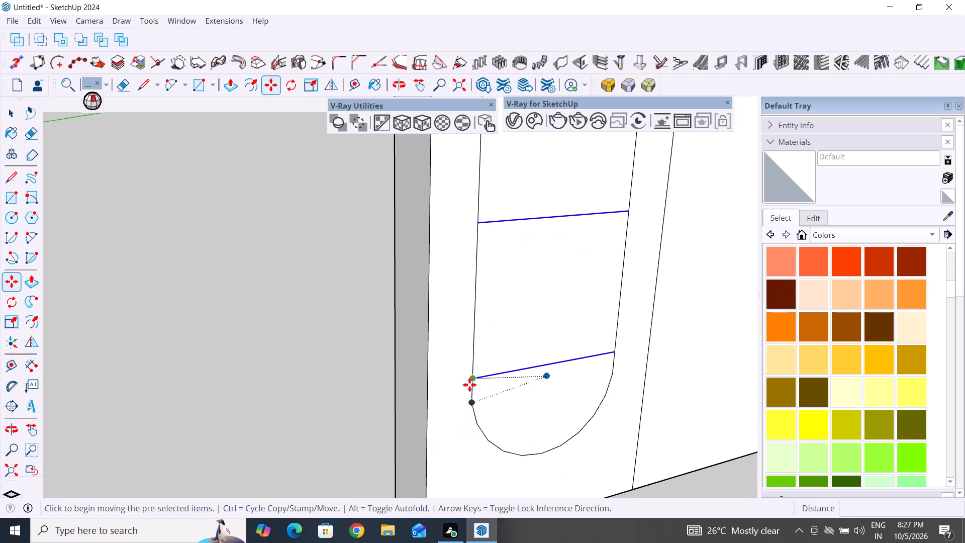
pyautogui.scroll(6, 416, 400)
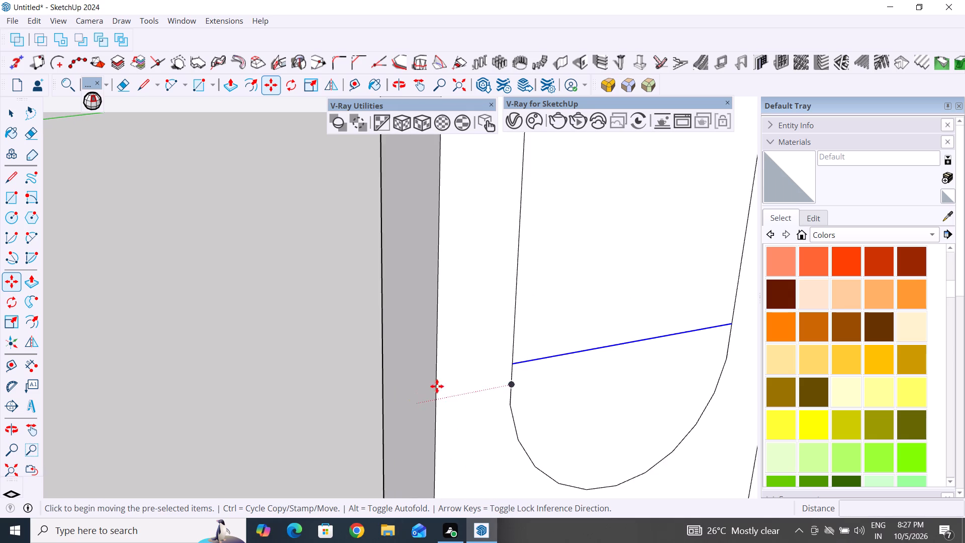
pyautogui.scroll(3, 437, 386)
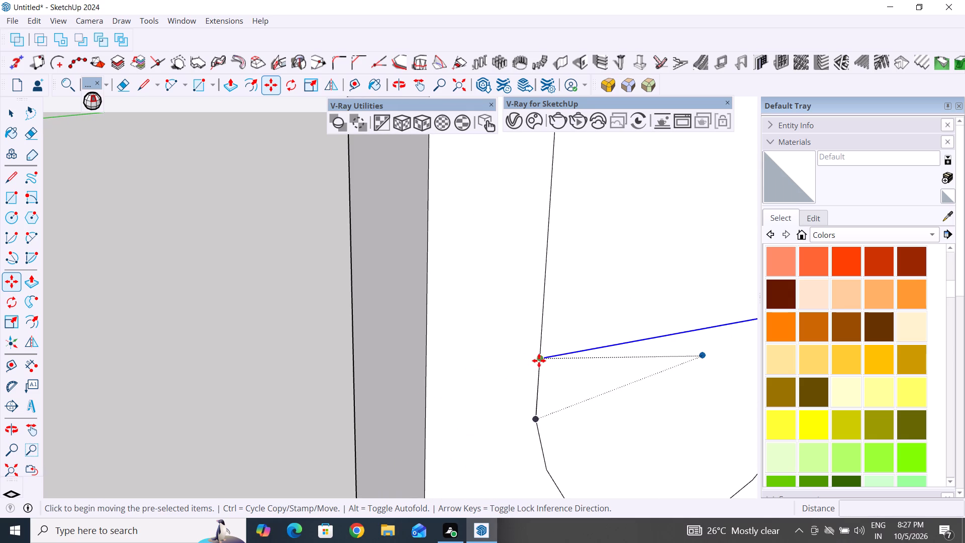
pyautogui.scroll(10, 539, 360)
pyautogui.scroll(-19, 325, 356)
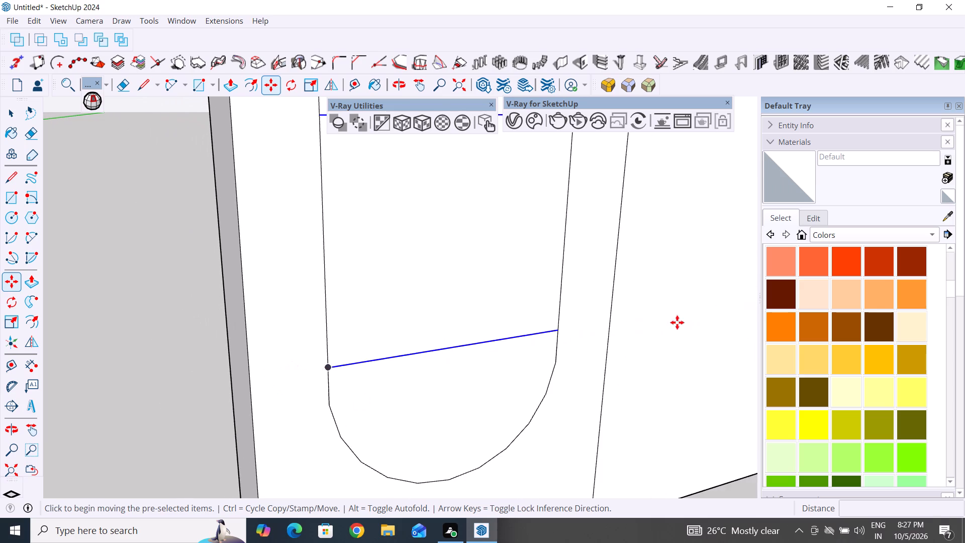
pyautogui.scroll(-13, 553, 381)
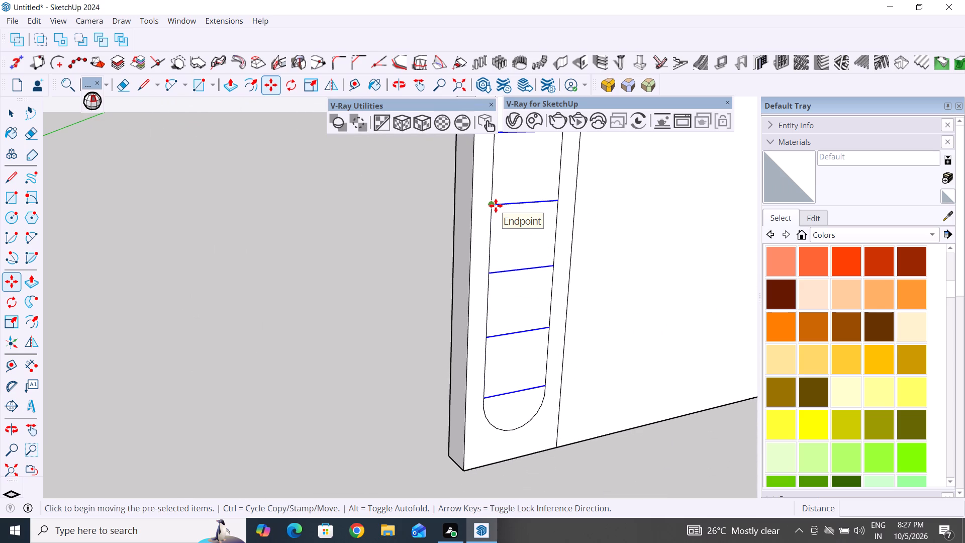
pyautogui.click(496, 206)
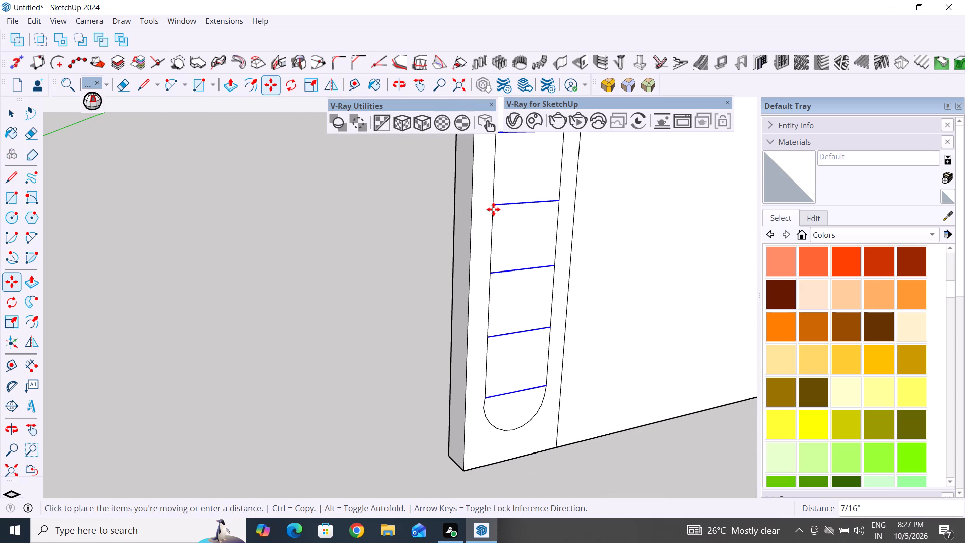
pyautogui.write('1"')
pyautogui.press('Return')
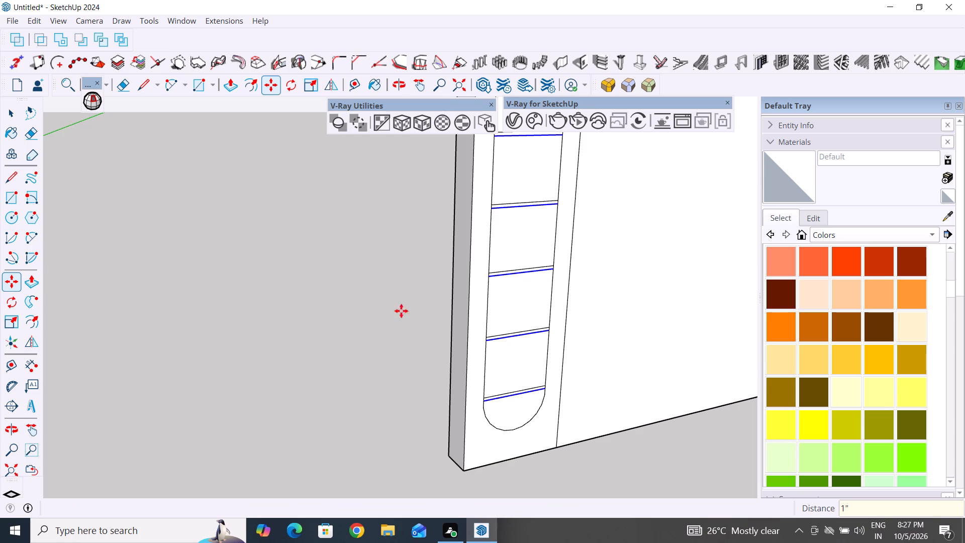
pyautogui.click(13, 111)
pyautogui.click(203, 374)
# Push/Pull the front strip's face around the slot outward by 1', leaving the slot recessed.
pyautogui.scroll(-10, 319, 266)
pyautogui.scroll(-3, 331, 349)
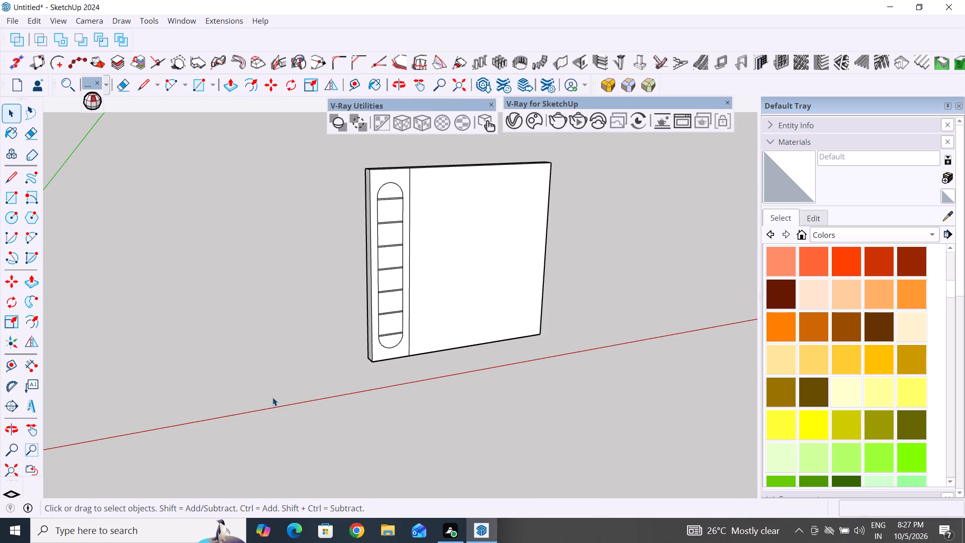
pyautogui.scroll(4, 380, 307)
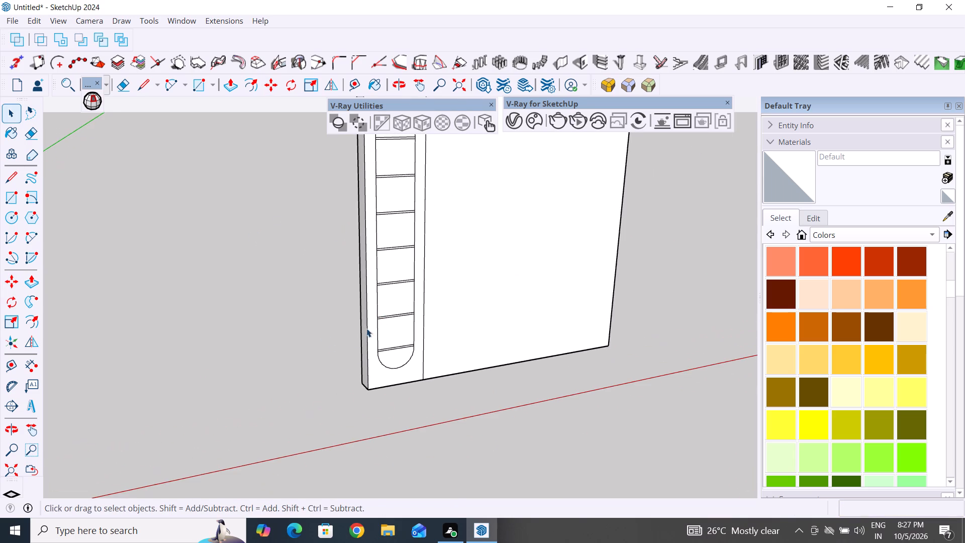
pyautogui.click(411, 371)
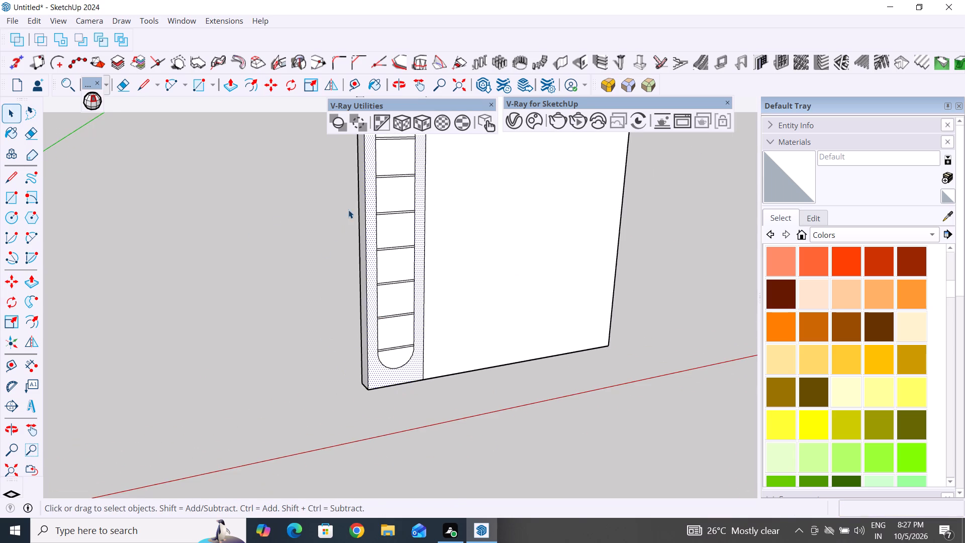
pyautogui.scroll(-5, 367, 395)
pyautogui.moveTo(426, 413); pyautogui.dragTo(435, 443, button='middle')
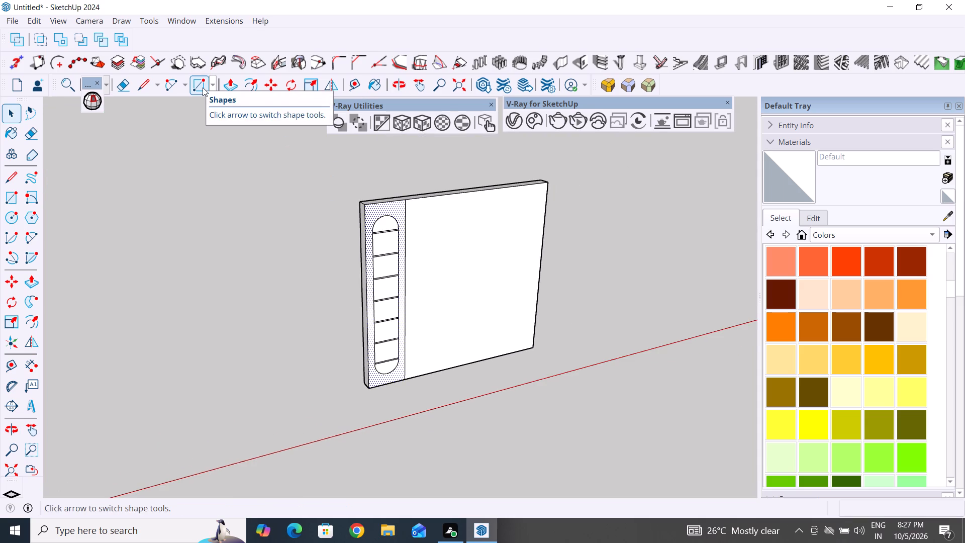
pyautogui.moveTo(266, 179); pyautogui.dragTo(333, 224, button='middle')
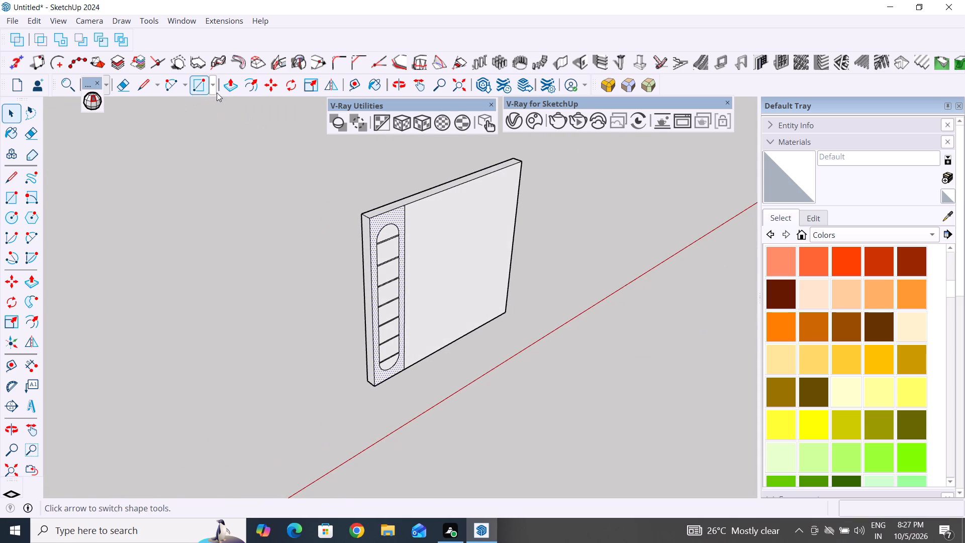
pyautogui.click(232, 88)
pyautogui.scroll(5, 390, 400)
pyautogui.click(404, 352)
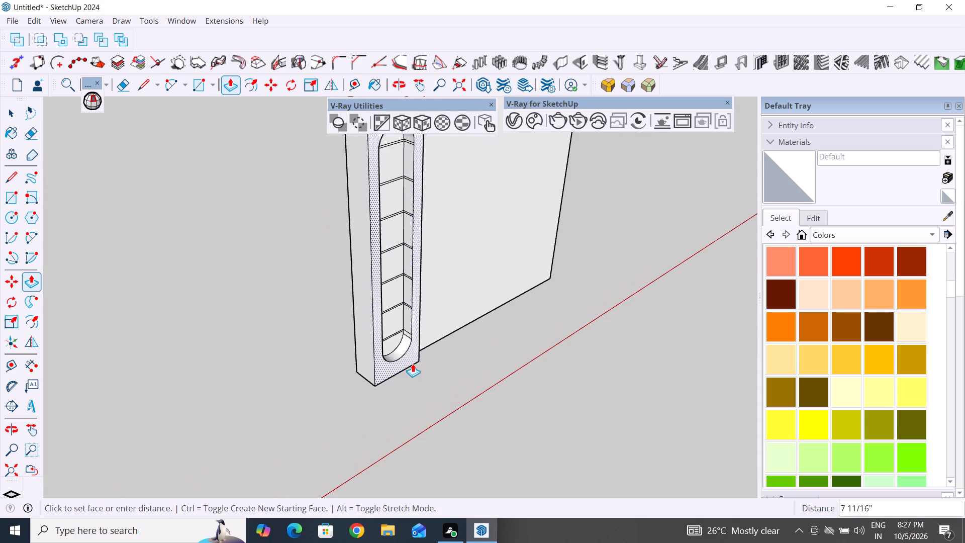
pyautogui.moveTo(412, 368); pyautogui.dragTo(337, 352, button='middle')
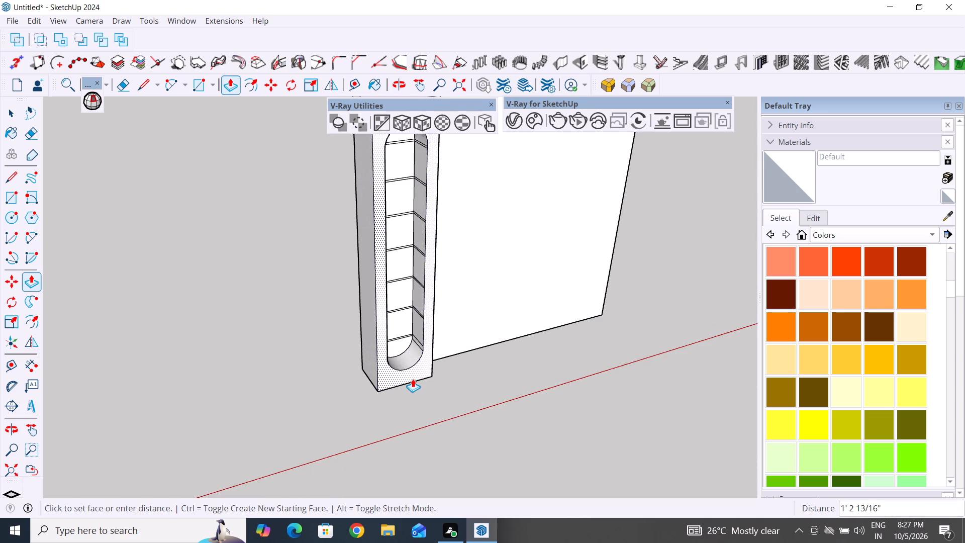
pyautogui.write("1'")
pyautogui.press('Return')
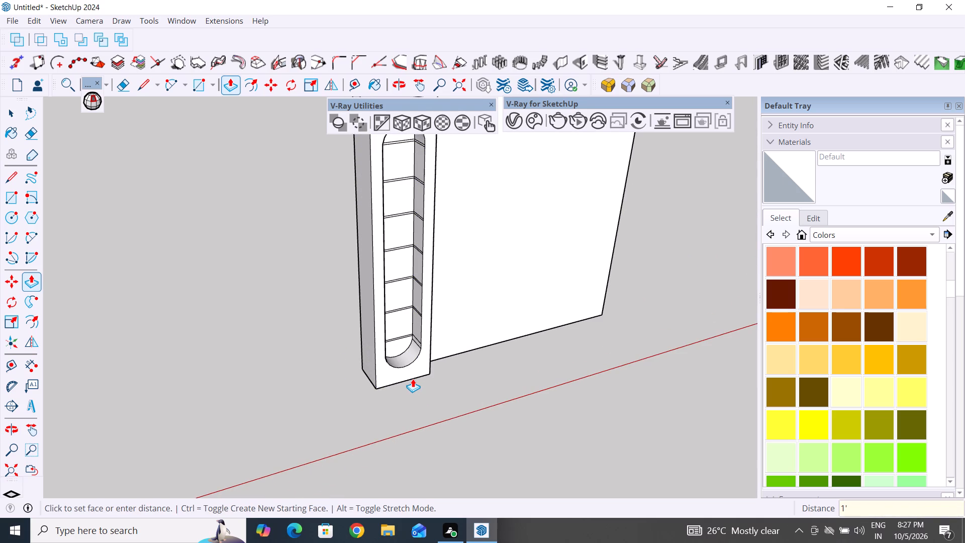
pyautogui.moveTo(548, 417); pyautogui.dragTo(554, 380, button='middle')
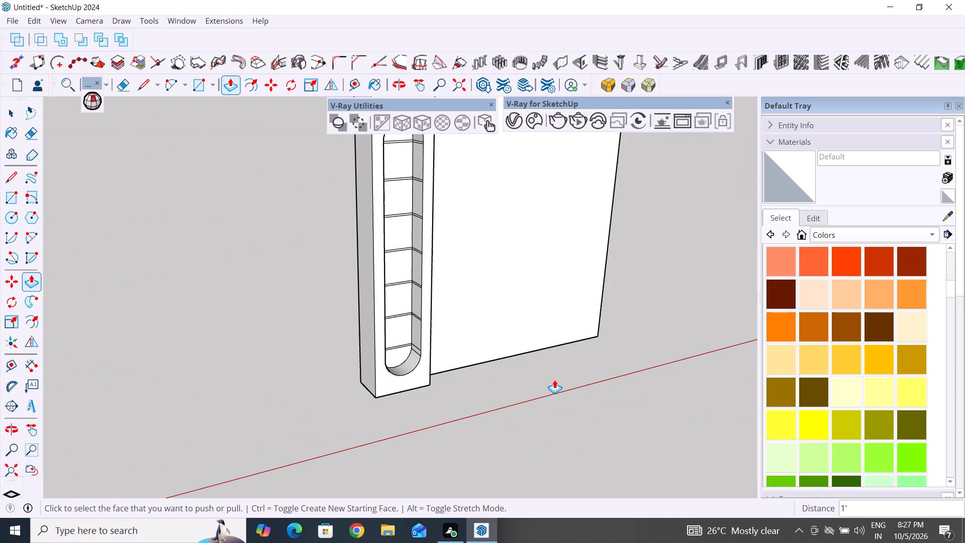
pyautogui.click(10, 120)
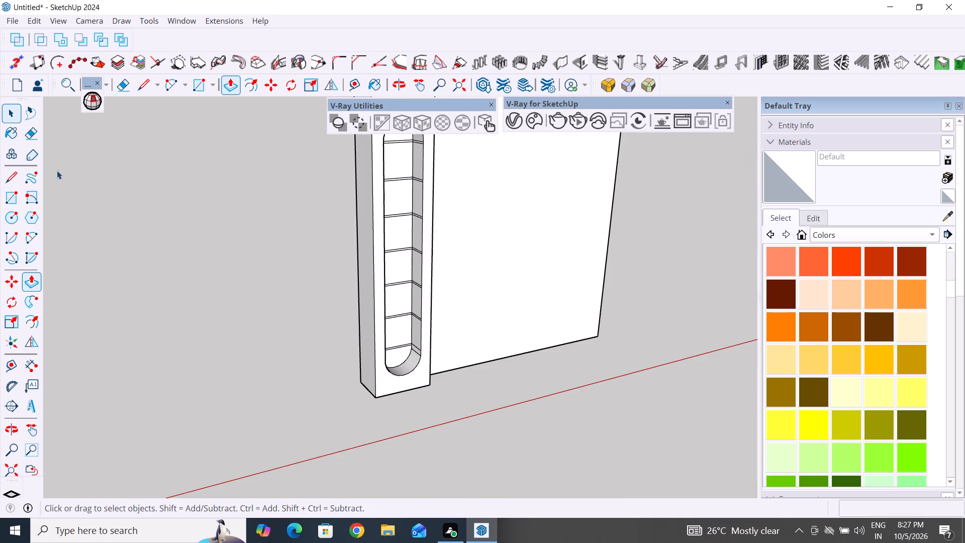
# Push/Pull the two lowest thin strips inside the slot forward to its front edge to form shelves.
pyautogui.scroll(2, 266, 384)
pyautogui.moveTo(323, 400); pyautogui.dragTo(205, 368, button='middle')
pyautogui.scroll(8, 414, 390)
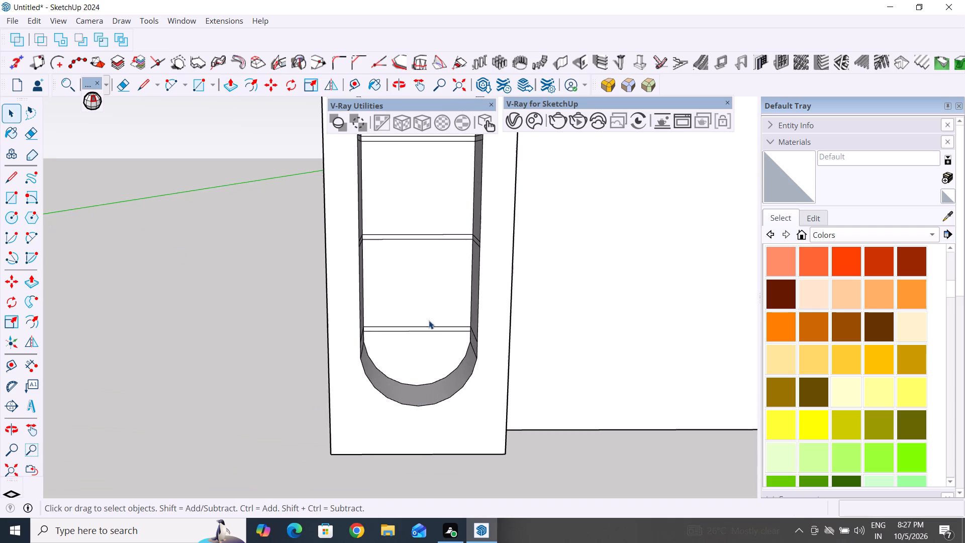
pyautogui.moveTo(435, 335); pyautogui.dragTo(489, 346, button='middle')
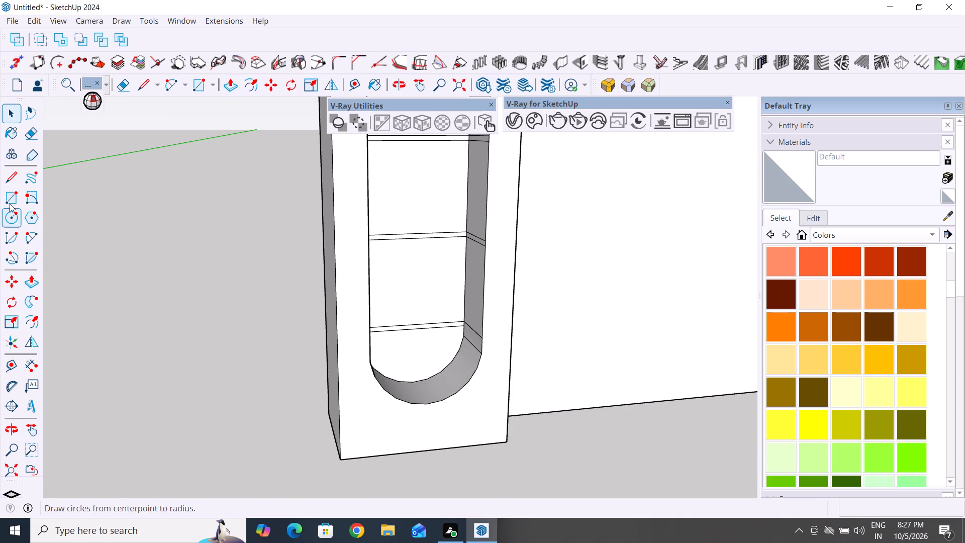
pyautogui.click(32, 280)
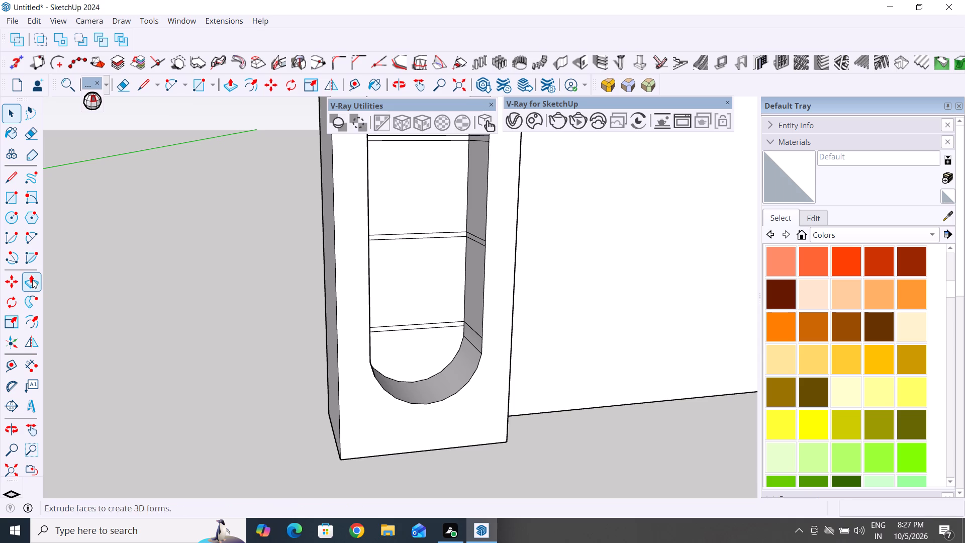
pyautogui.scroll(5, 416, 356)
pyautogui.moveTo(447, 334); pyautogui.dragTo(289, 339, button='middle')
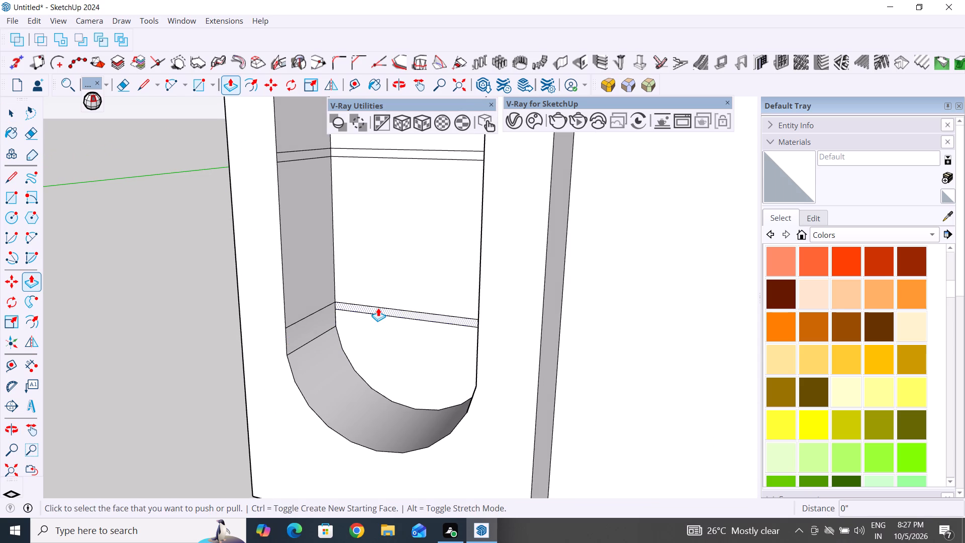
pyautogui.doubleClick(378, 308)
pyautogui.scroll(-5, 321, 398)
pyautogui.scroll(5, 354, 242)
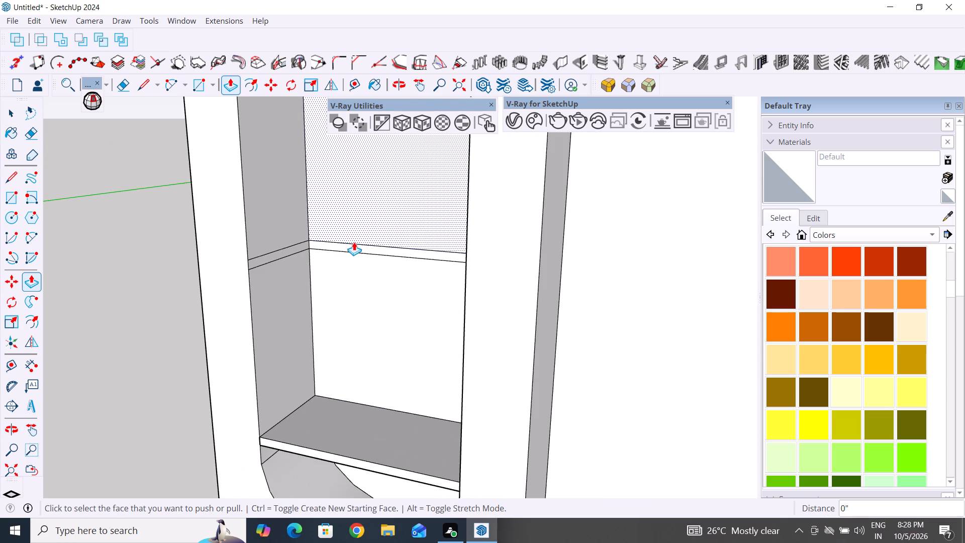
pyautogui.doubleClick(364, 248)
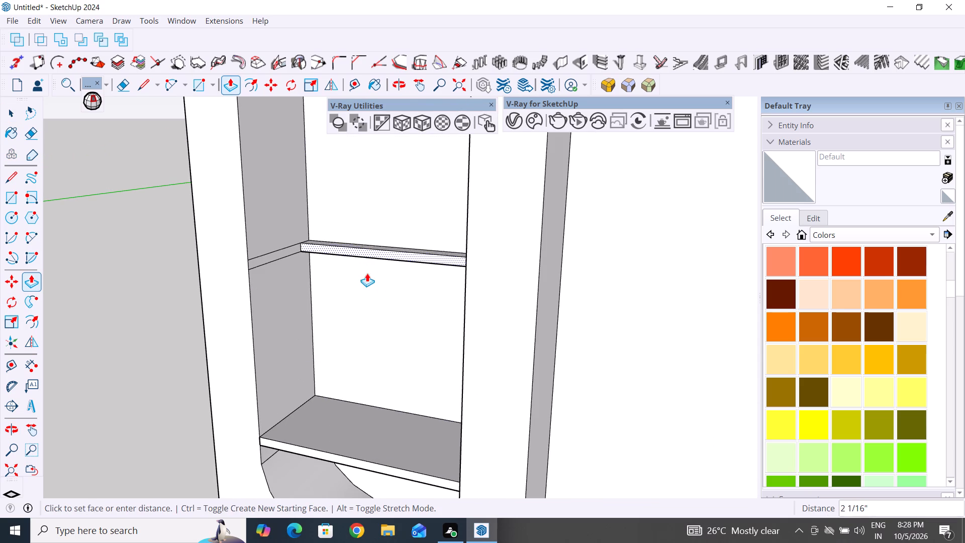
pyautogui.click(246, 268)
pyautogui.moveTo(355, 382); pyautogui.dragTo(435, 405, button='middle')
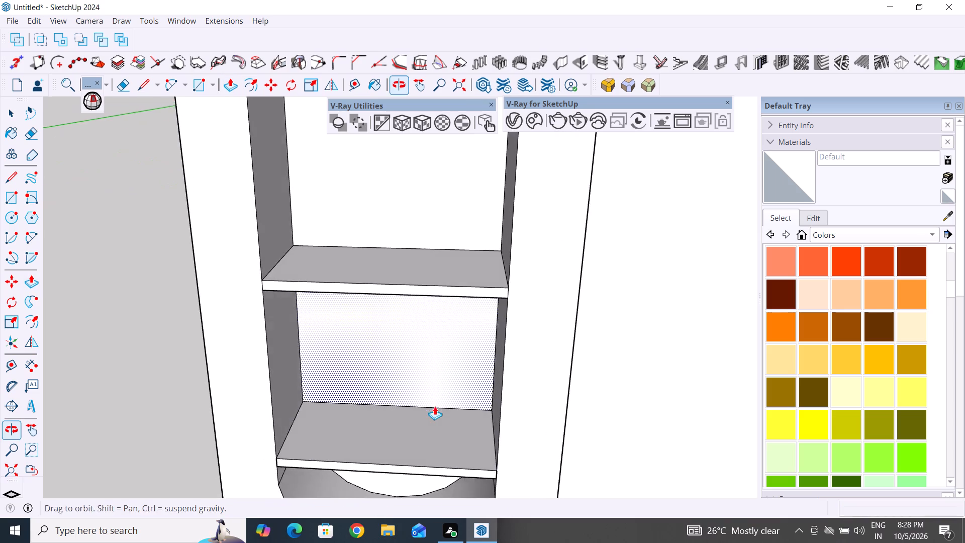
# Push/Pull the third and fourth thin strips from the bottom of the slot forward 1' to form shelves flush with the front.
pyautogui.scroll(-11, 412, 415)
pyautogui.scroll(15, 391, 266)
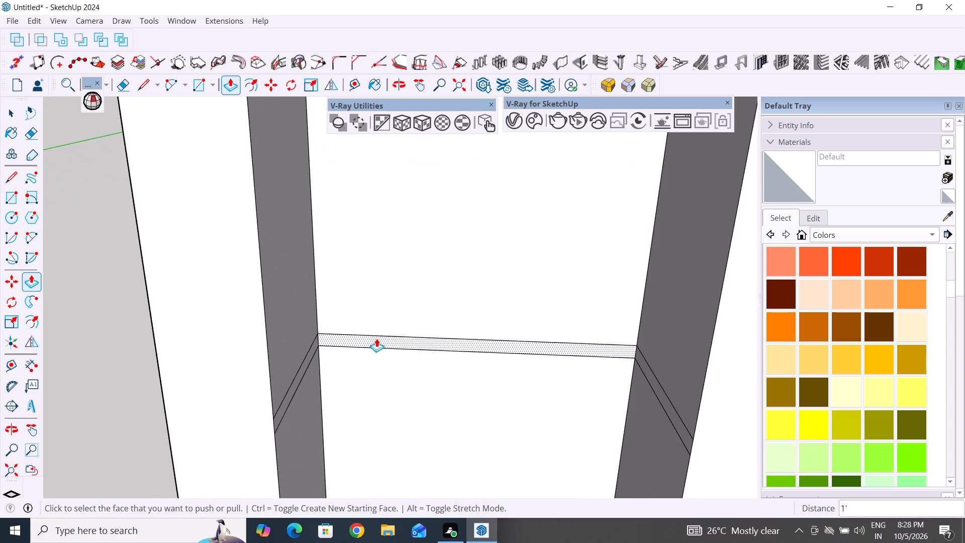
pyautogui.click(376, 338)
pyautogui.click(268, 402)
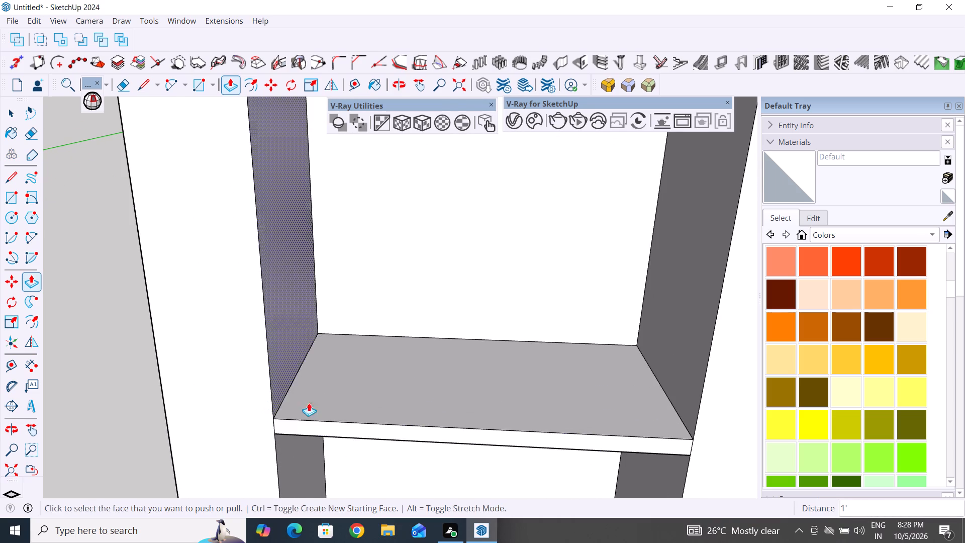
pyautogui.scroll(-11, 462, 442)
pyautogui.scroll(5, 479, 291)
pyautogui.moveTo(477, 289); pyautogui.dragTo(355, 233, button='middle')
pyautogui.scroll(4, 375, 293)
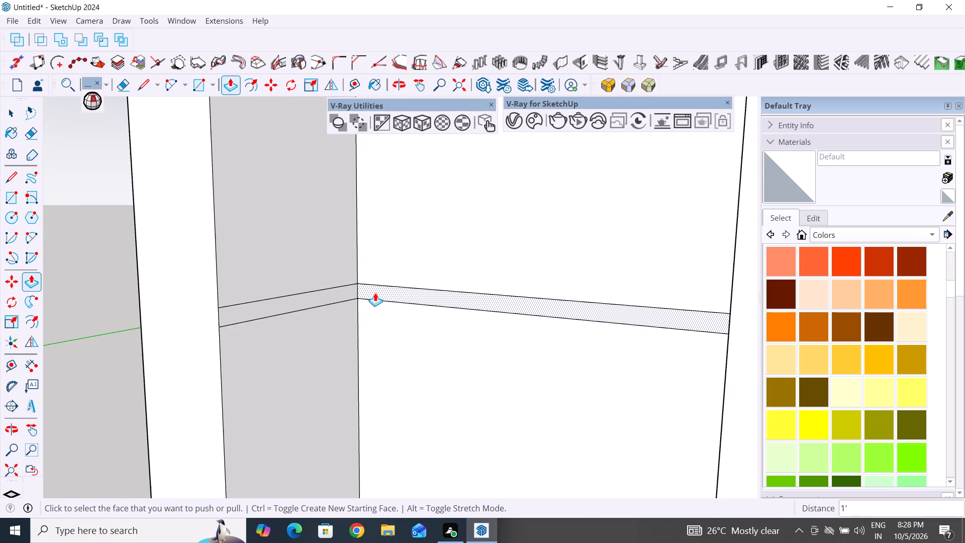
pyautogui.click(384, 293)
pyautogui.click(226, 380)
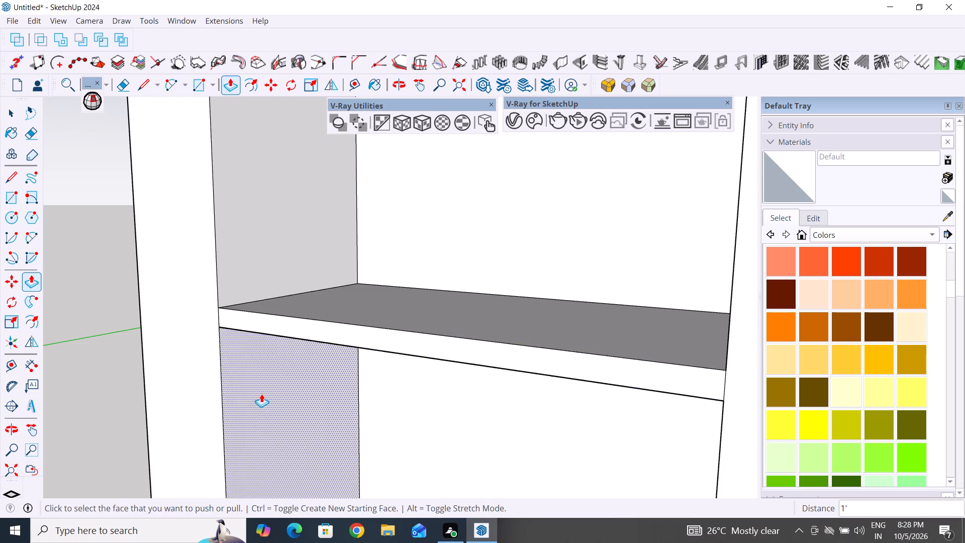
# Push/Pull the three uppermost thin strips in the slot forward 1' to its front edge, completing the shelves.
pyautogui.scroll(-12, 261, 394)
pyautogui.scroll(8, 324, 234)
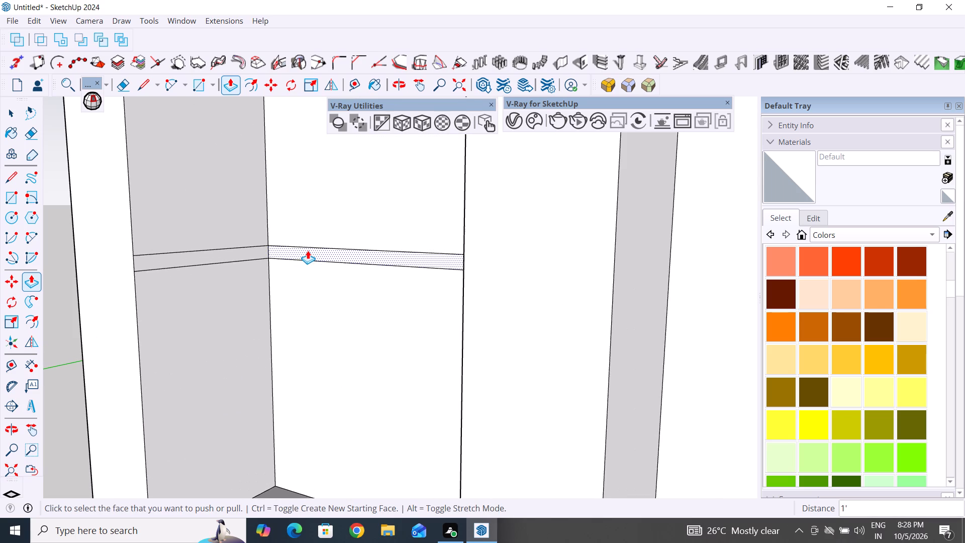
pyautogui.click(308, 250)
pyautogui.click(148, 381)
pyautogui.scroll(-12, 262, 465)
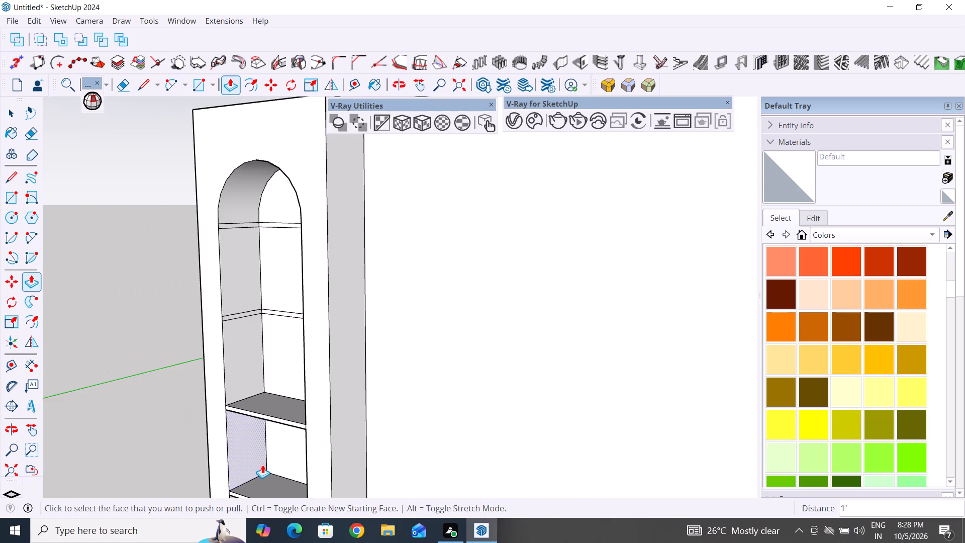
pyautogui.scroll(9, 231, 305)
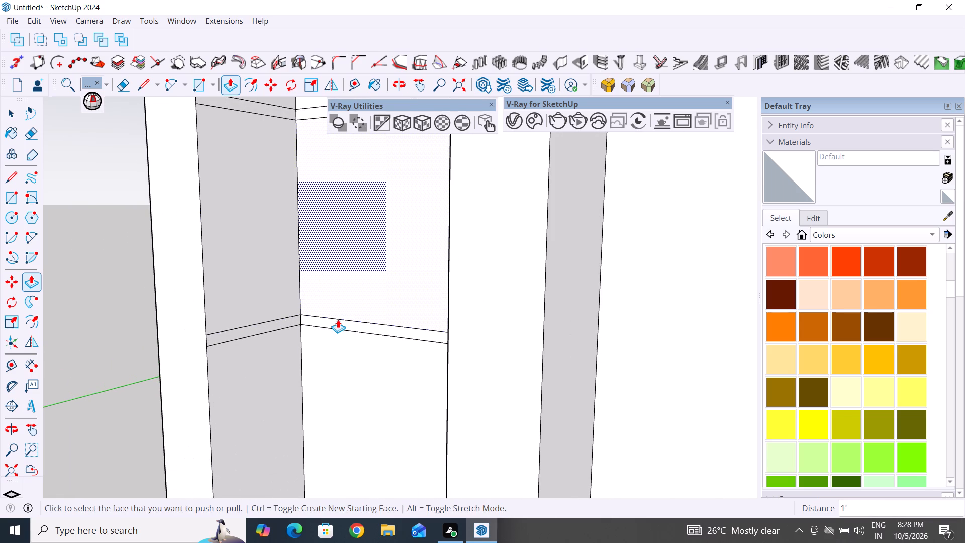
pyautogui.click(338, 324)
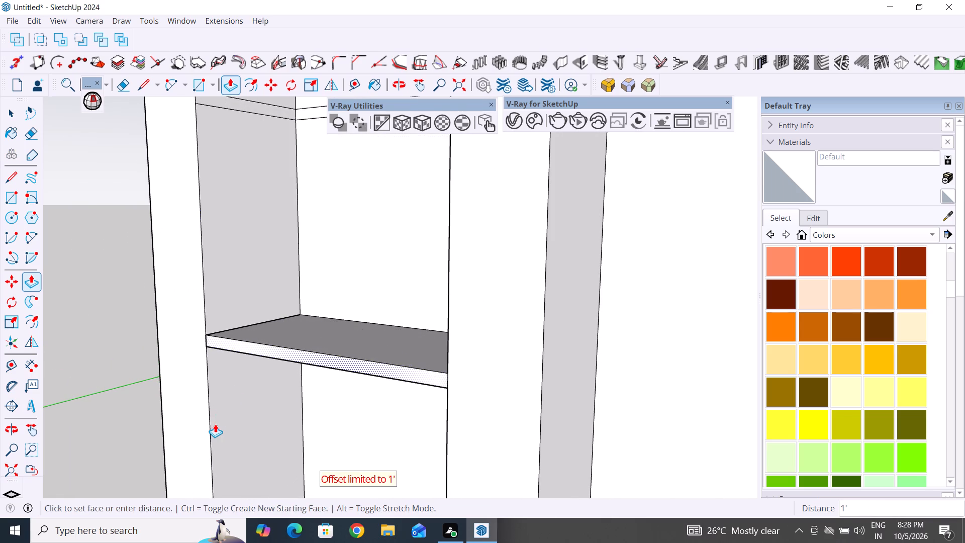
pyautogui.click(215, 424)
pyautogui.scroll(-6, 263, 471)
pyautogui.scroll(5, 282, 255)
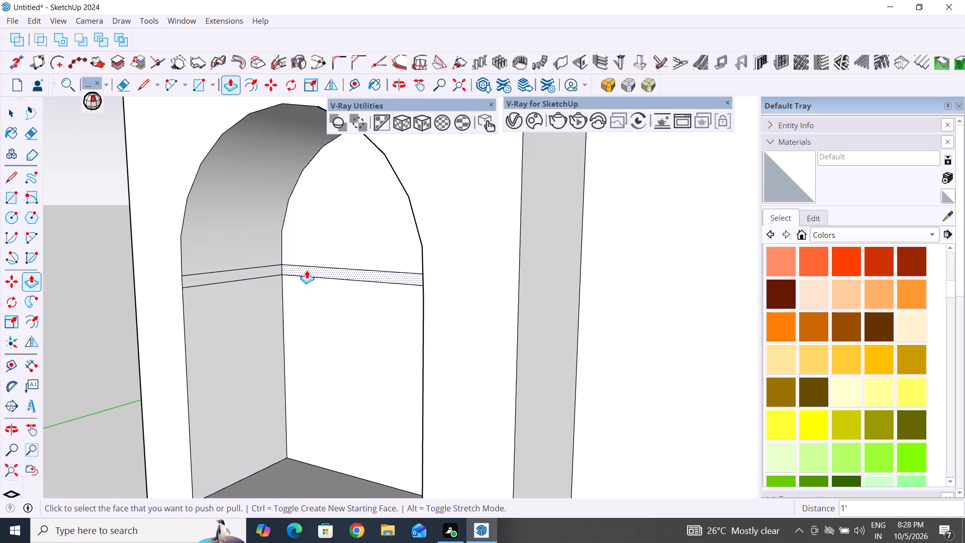
pyautogui.click(307, 270)
pyautogui.click(189, 390)
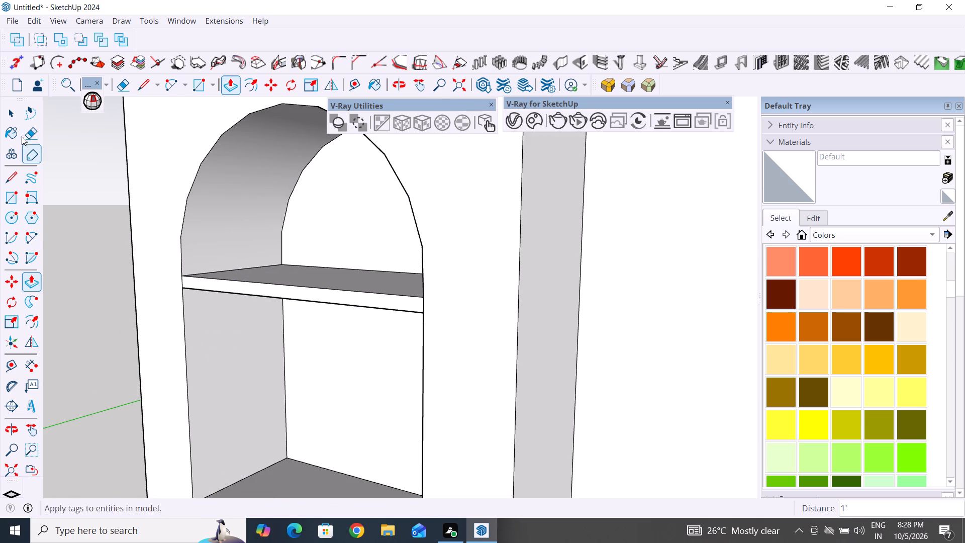
pyautogui.click(16, 114)
# Examine the whole wall panel and its shelved niche from several angles.
pyautogui.scroll(-11, 132, 288)
pyautogui.moveTo(176, 335); pyautogui.dragTo(333, 324, button='middle')
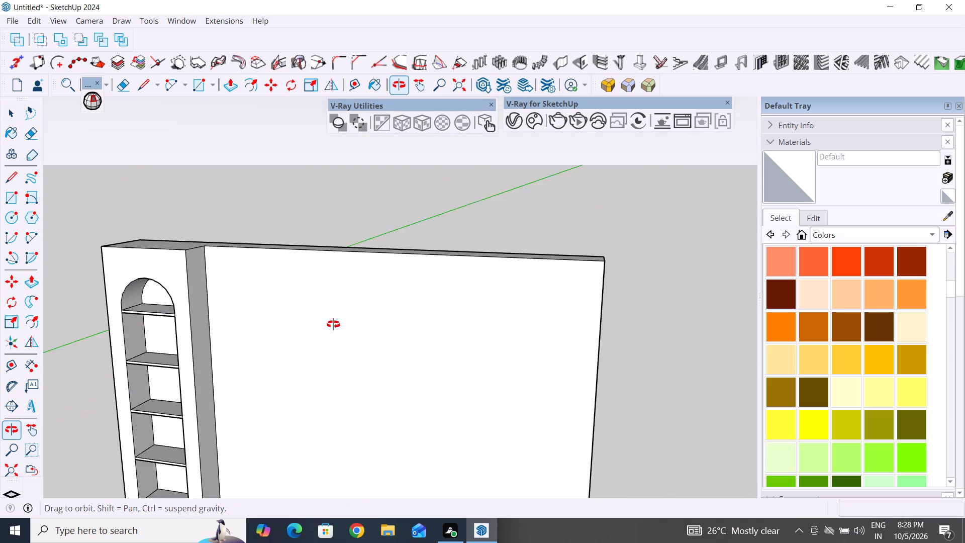
pyautogui.moveTo(333, 324); pyautogui.dragTo(345, 318, button='middle')
pyautogui.scroll(-12, 345, 318)
pyautogui.moveTo(350, 345); pyautogui.dragTo(383, 393, button='middle')
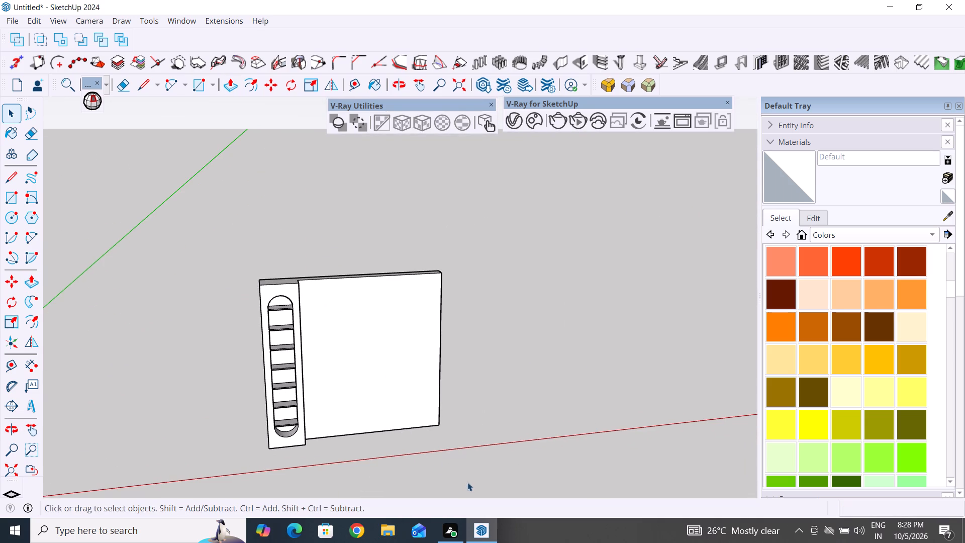
pyautogui.scroll(3, 303, 440)
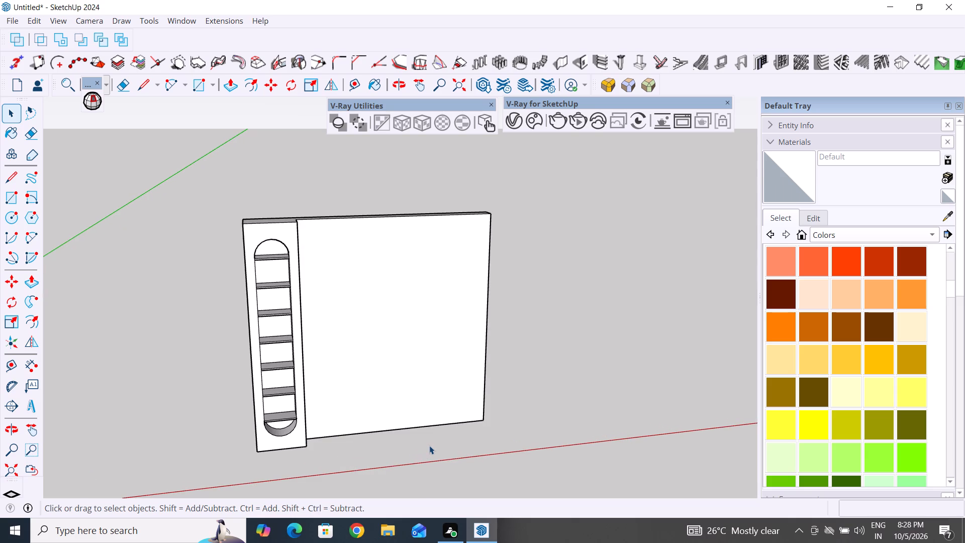
pyautogui.moveTo(440, 436); pyautogui.dragTo(381, 424, button='middle')
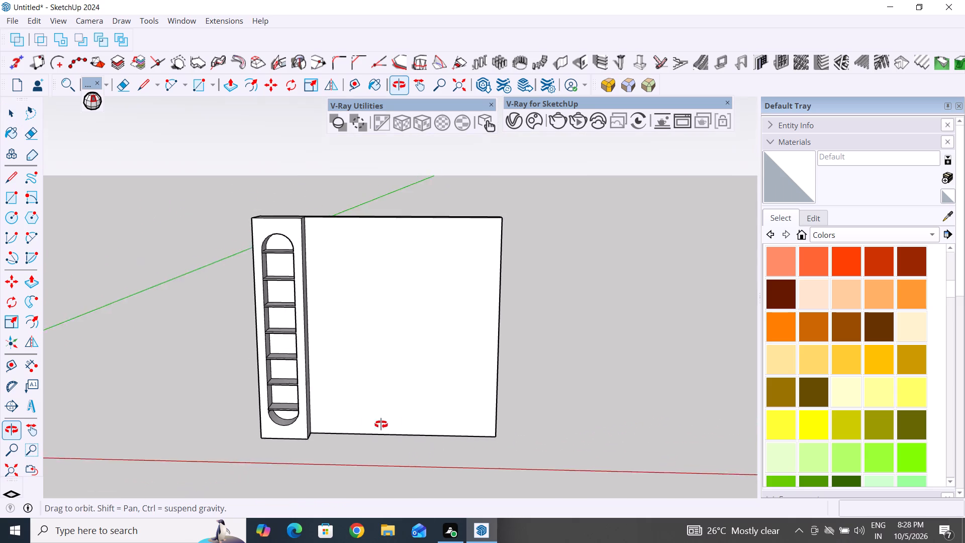
pyautogui.moveTo(381, 424); pyautogui.dragTo(403, 428, button='middle')
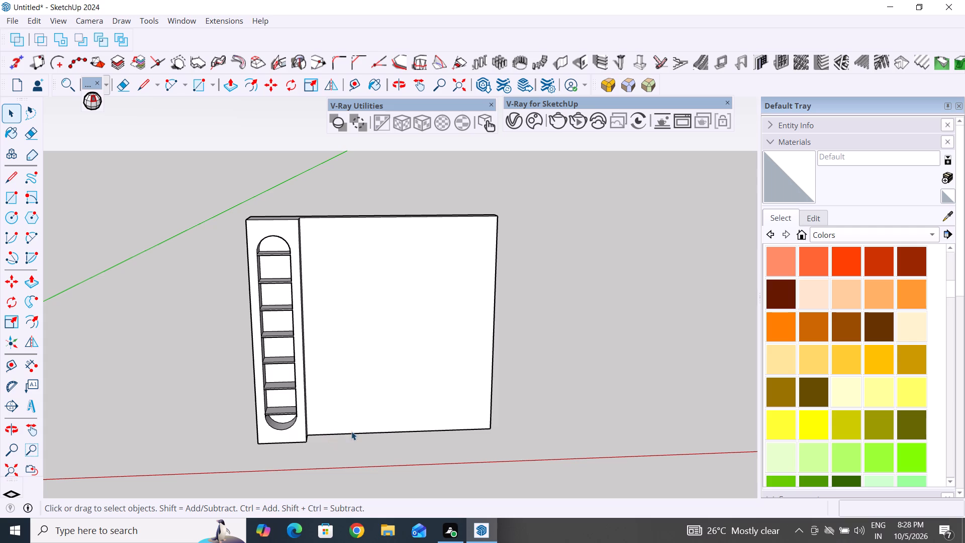
pyautogui.moveTo(351, 431); pyautogui.dragTo(279, 424, button='middle')
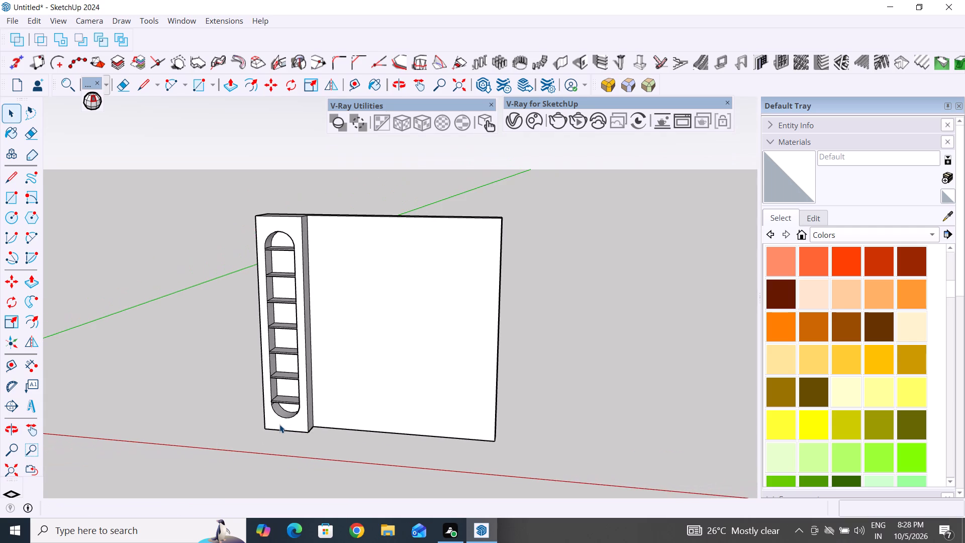
# Draw a 3' line across the projecting strip's underside, from the inner corner where it meets the panel to the outer edge.
pyautogui.moveTo(285, 415); pyautogui.dragTo(288, 248, button='middle')
pyautogui.scroll(3, 261, 438)
pyautogui.moveTo(304, 443); pyautogui.dragTo(381, 383, button='middle')
pyautogui.scroll(1, 360, 406)
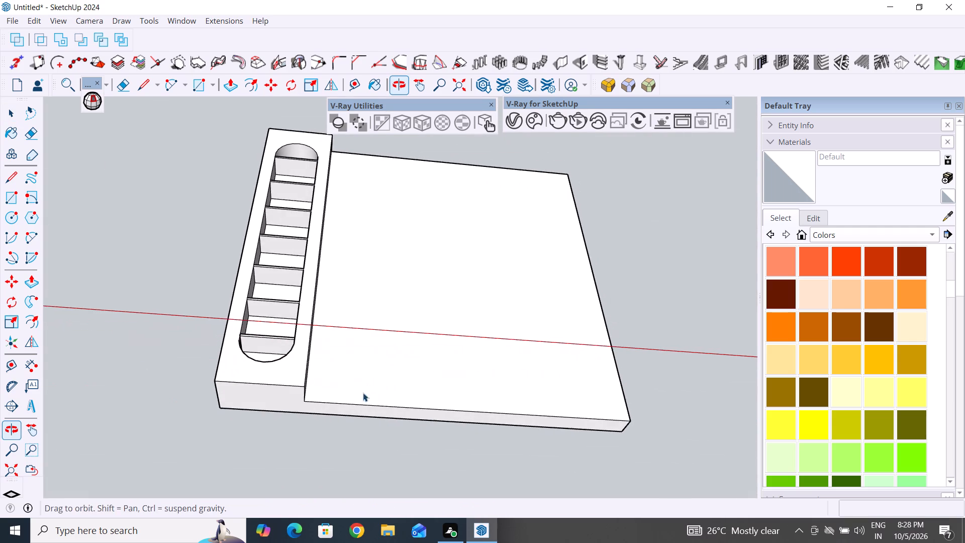
pyautogui.click(10, 179)
pyautogui.scroll(4, 197, 409)
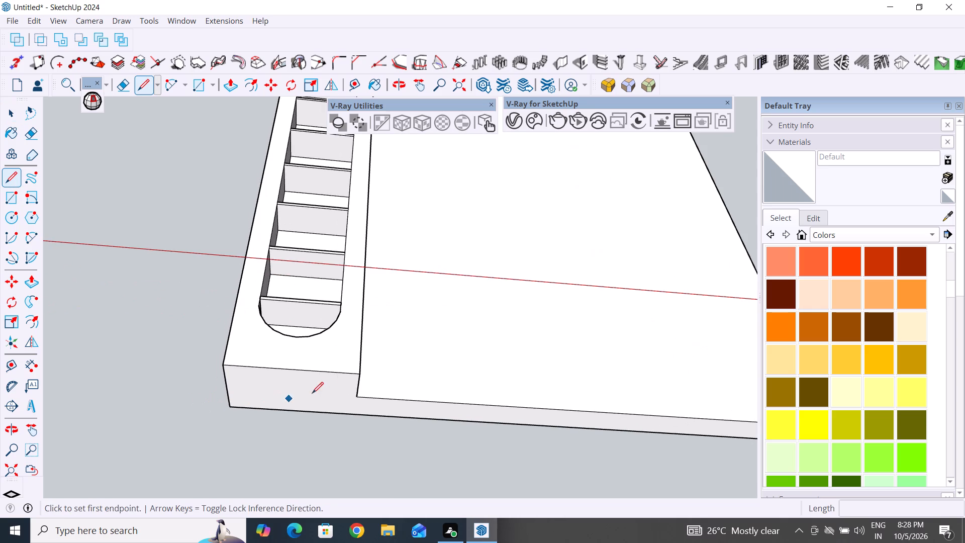
pyautogui.click(357, 399)
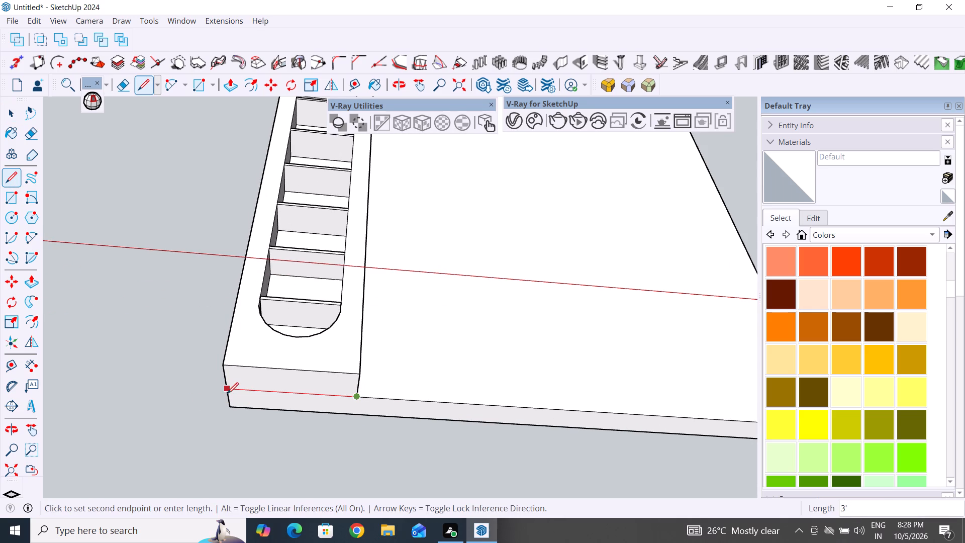
pyautogui.click(225, 391)
pyautogui.click(9, 117)
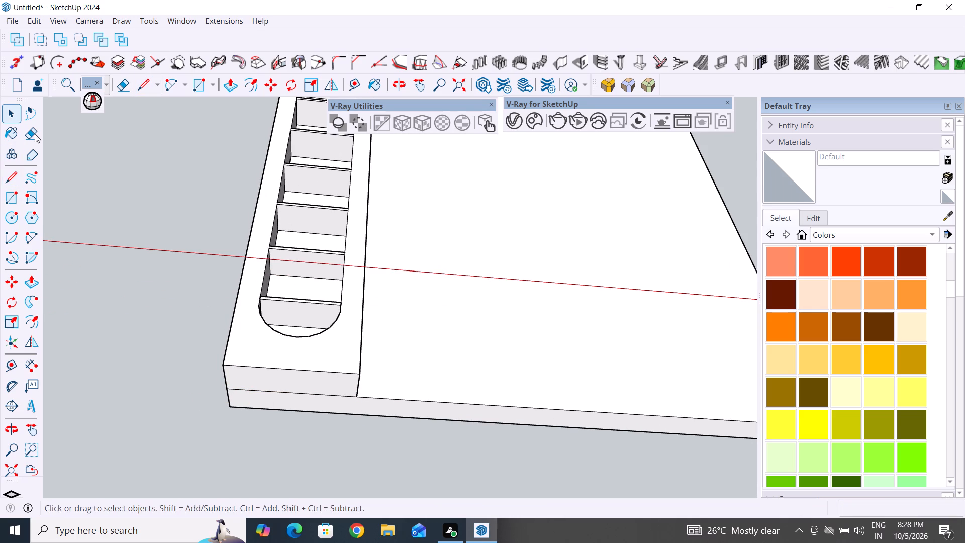
# Examine the projecting strip's underside, side faces and junction with the wall panel from several angles.
pyautogui.moveTo(241, 333); pyautogui.dragTo(508, 449, button='middle')
pyautogui.scroll(4, 327, 431)
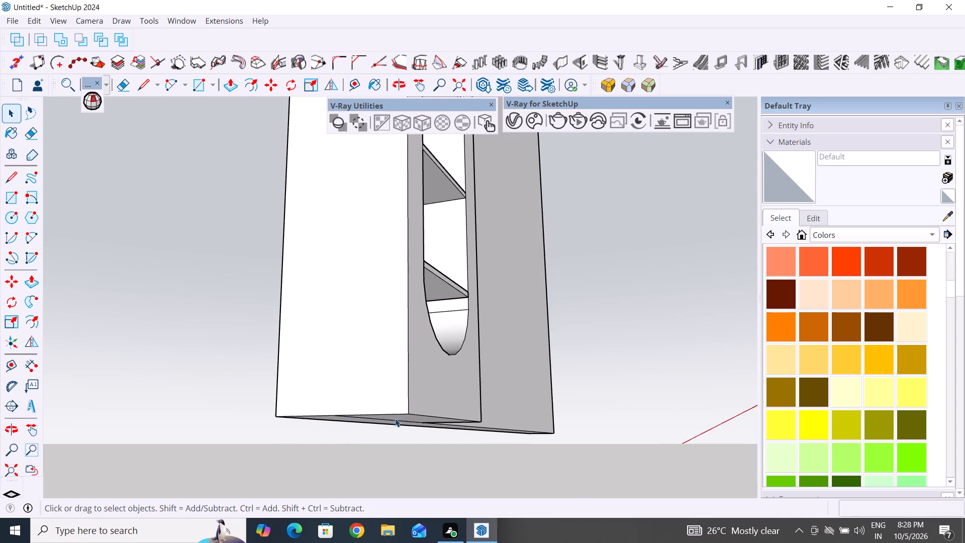
pyautogui.moveTo(373, 415); pyautogui.dragTo(57, 405, button='middle')
pyautogui.moveTo(475, 355); pyautogui.dragTo(217, 358, button='middle')
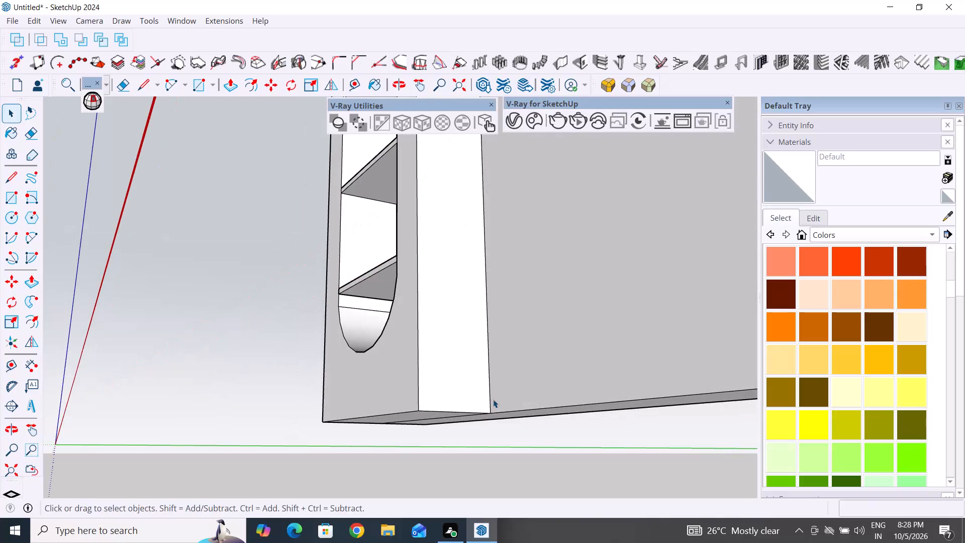
pyautogui.moveTo(493, 399); pyautogui.dragTo(482, 407, button='middle')
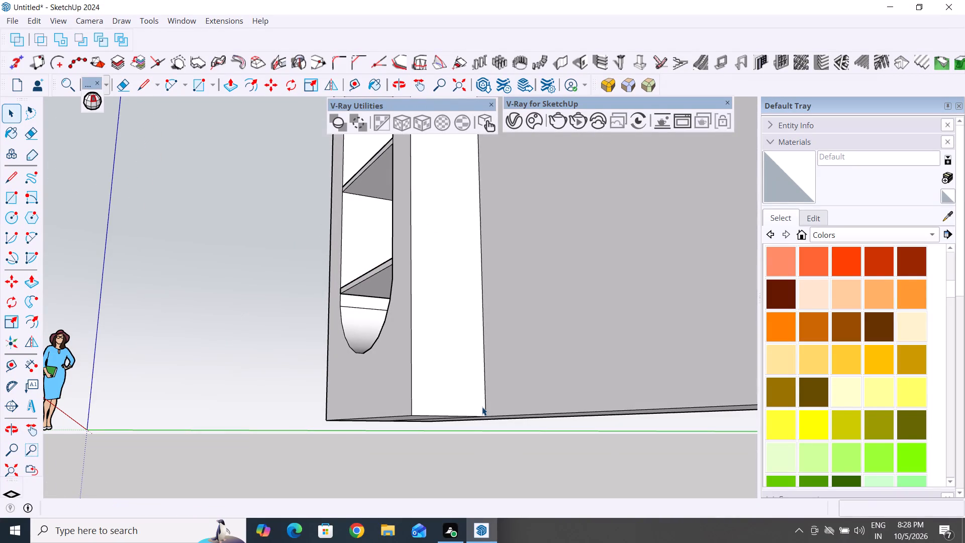
pyautogui.scroll(1, 482, 407)
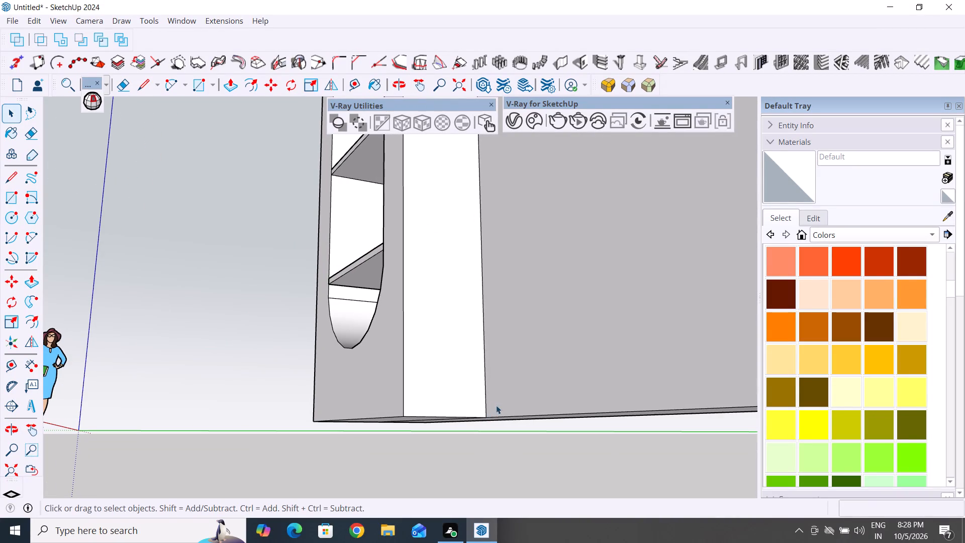
pyautogui.moveTo(486, 410); pyautogui.dragTo(390, 426, button='middle')
pyautogui.moveTo(396, 427); pyautogui.dragTo(402, 430, button='middle')
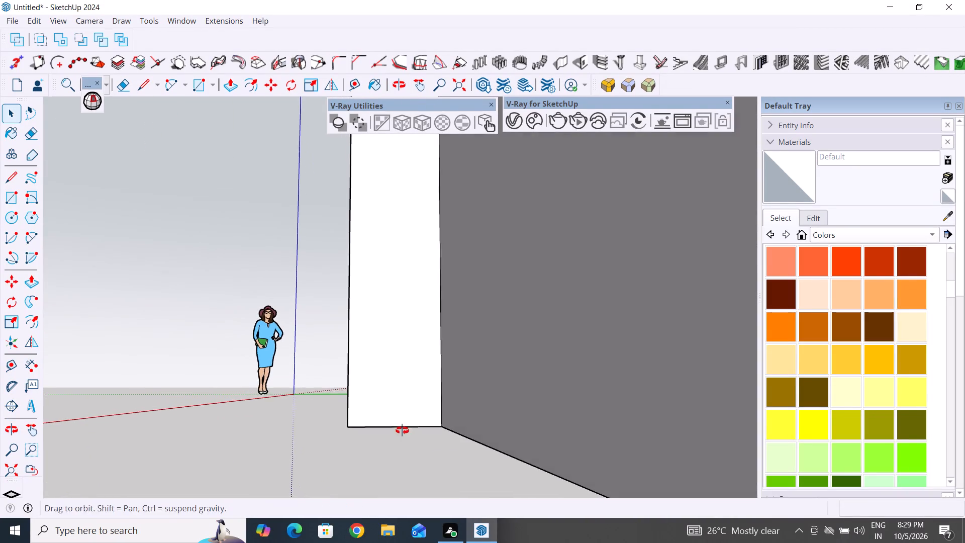
pyautogui.moveTo(402, 430); pyautogui.dragTo(419, 438, button='middle')
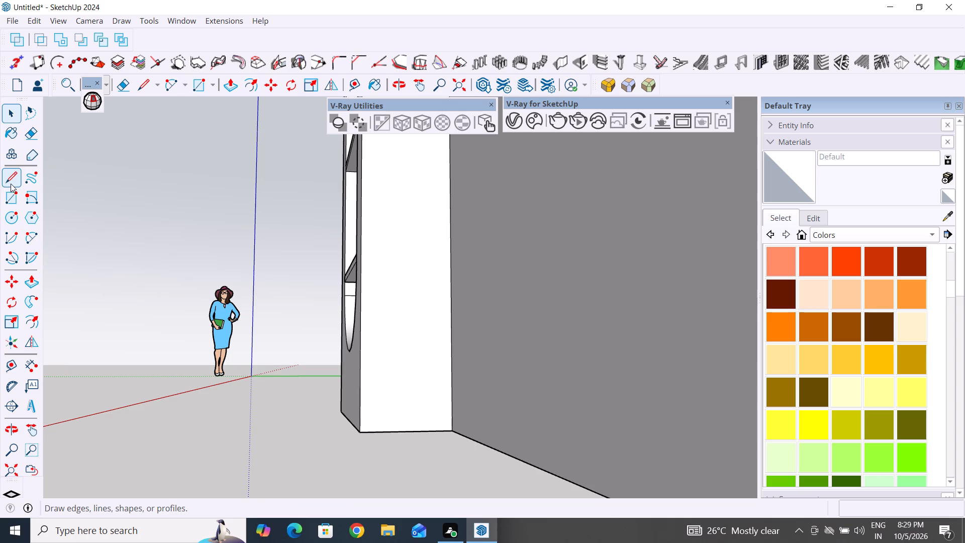
pyautogui.moveTo(340, 398); pyautogui.dragTo(432, 372, button='middle')
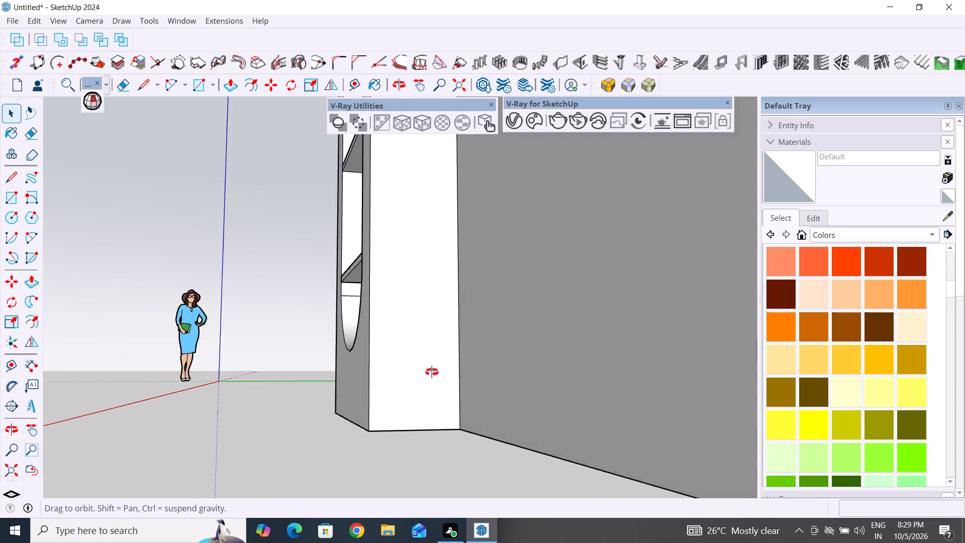
pyautogui.moveTo(432, 372); pyautogui.dragTo(690, 351, button='middle')
pyautogui.moveTo(366, 441); pyautogui.dragTo(581, 439, button='middle')
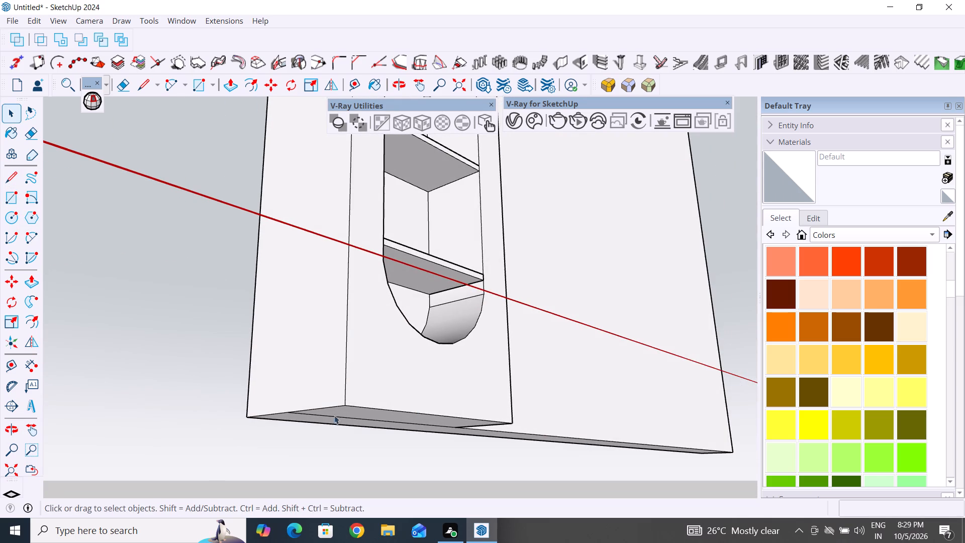
pyautogui.moveTo(347, 429); pyautogui.dragTo(343, 443, button='middle')
pyautogui.scroll(-4, 366, 392)
pyautogui.moveTo(386, 401); pyautogui.dragTo(375, 441, button='middle')
pyautogui.scroll(-5, 352, 353)
pyautogui.moveTo(380, 367); pyautogui.dragTo(258, 414, button='middle')
pyautogui.scroll(-11, 266, 408)
pyautogui.moveTo(338, 398); pyautogui.dragTo(331, 400, button='middle')
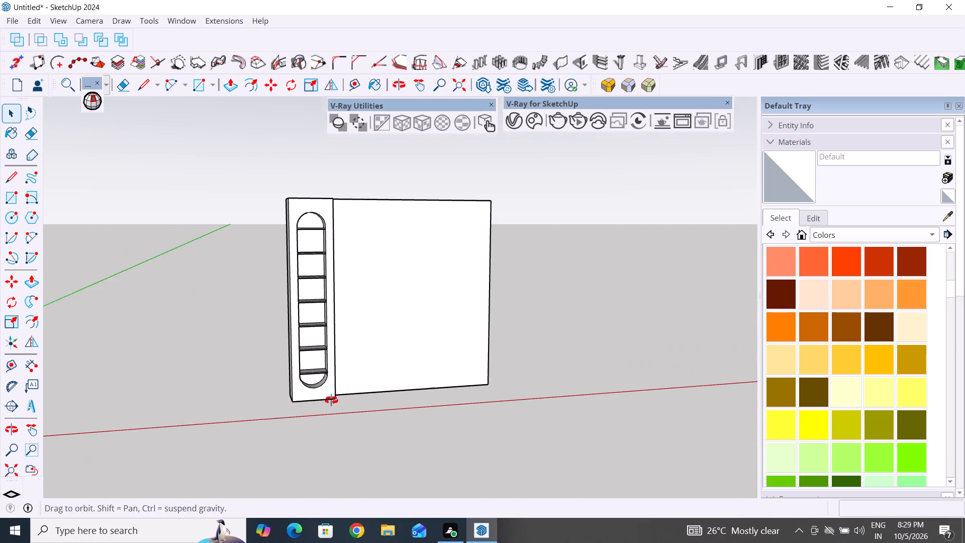
pyautogui.moveTo(331, 400); pyautogui.dragTo(280, 406, button='middle')
pyautogui.scroll(4, 360, 392)
pyautogui.moveTo(355, 394); pyautogui.dragTo(214, 331, button='middle')
pyautogui.scroll(7, 351, 390)
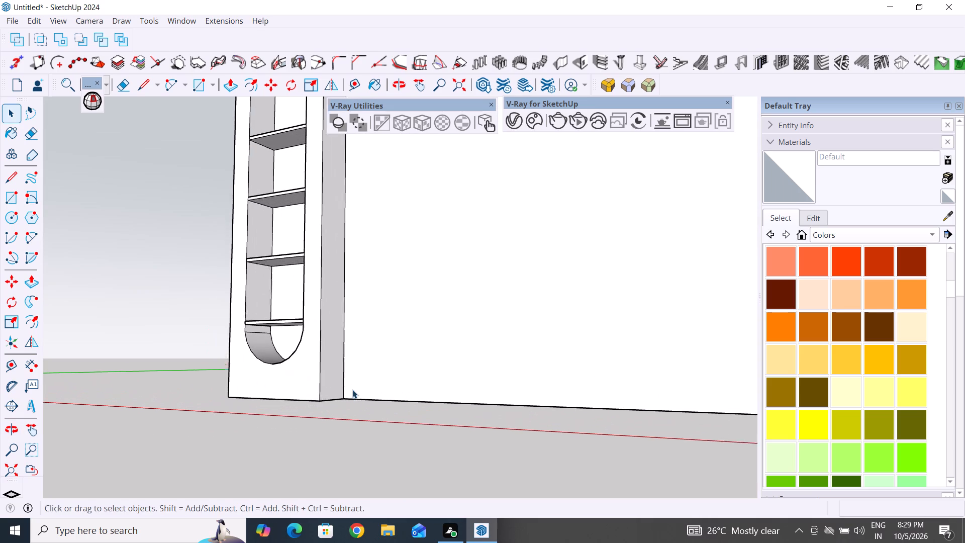
pyautogui.scroll(2, 352, 390)
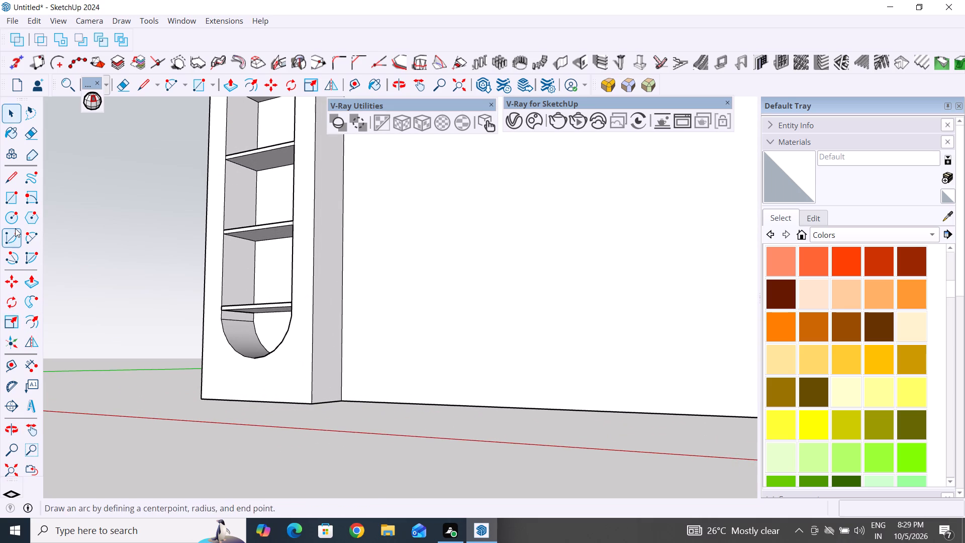
pyautogui.scroll(3, 23, 370)
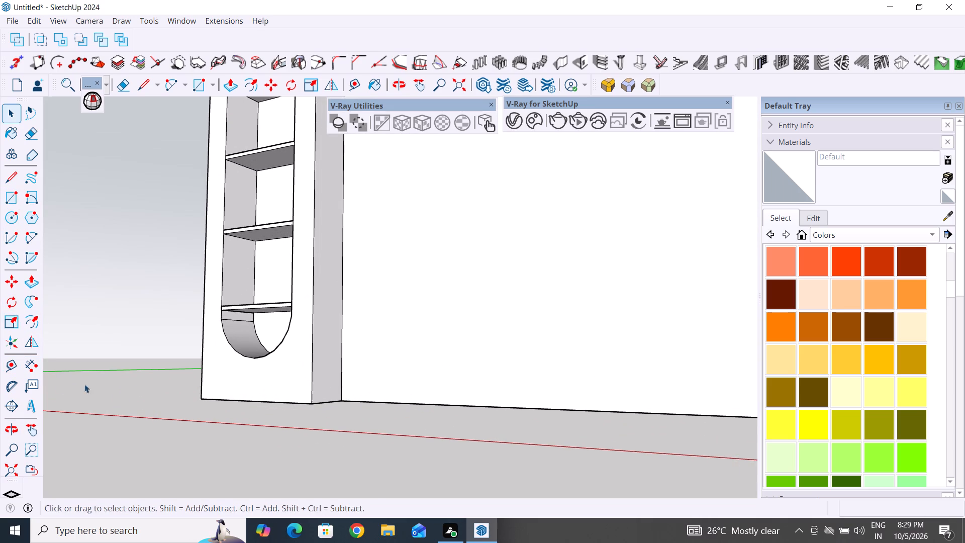
# Hide the long row of extension modelling tools from the workspace.
pyautogui.rightClick(540, 30)
pyautogui.click(576, 7)
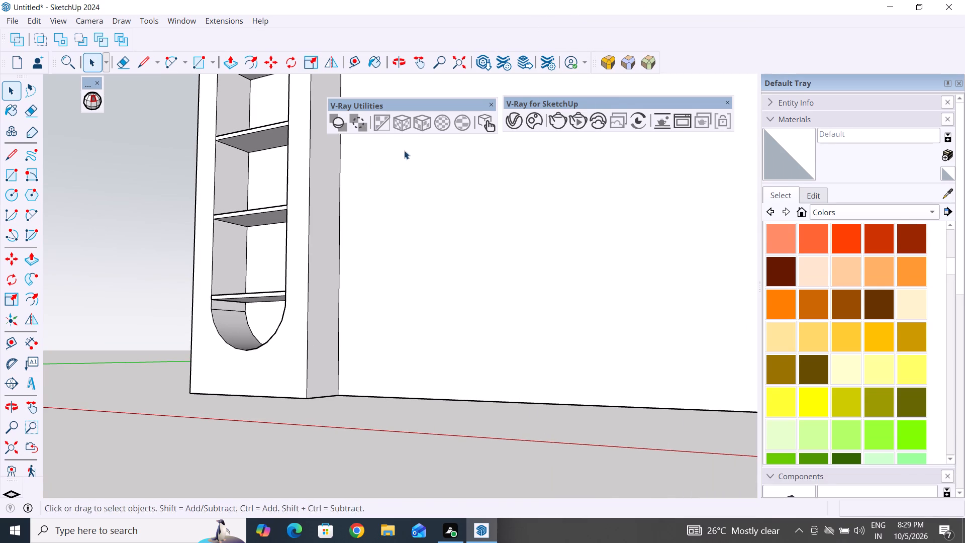
# Start the Sharp Corners tool and move the single-tool, V-Ray for SketchUp and V-Ray Utilities floating toolbars clear of its options palette.
pyautogui.click(626, 65)
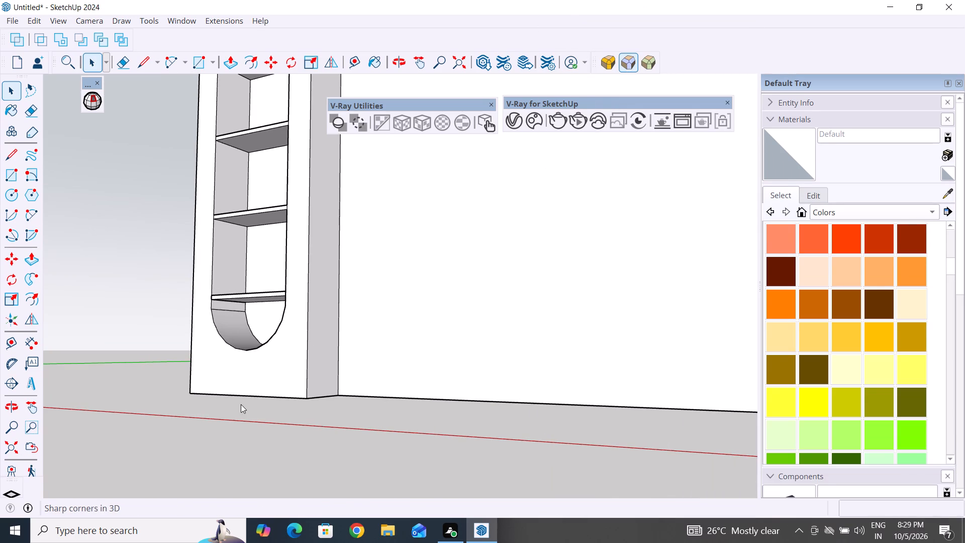
pyautogui.moveTo(285, 412); pyautogui.dragTo(333, 308, button='middle')
pyautogui.scroll(4, 291, 350)
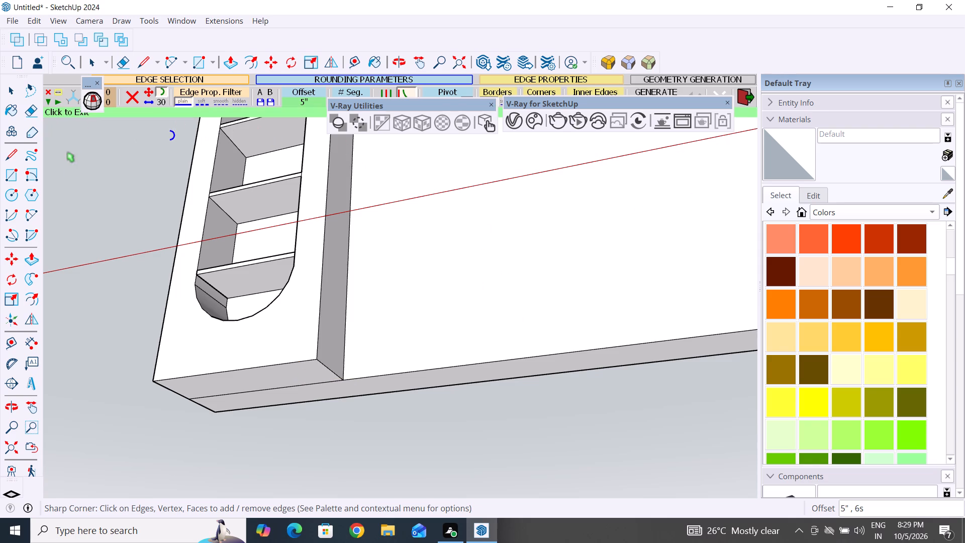
pyautogui.scroll(3, 95, 114)
pyautogui.scroll(-4, 95, 114)
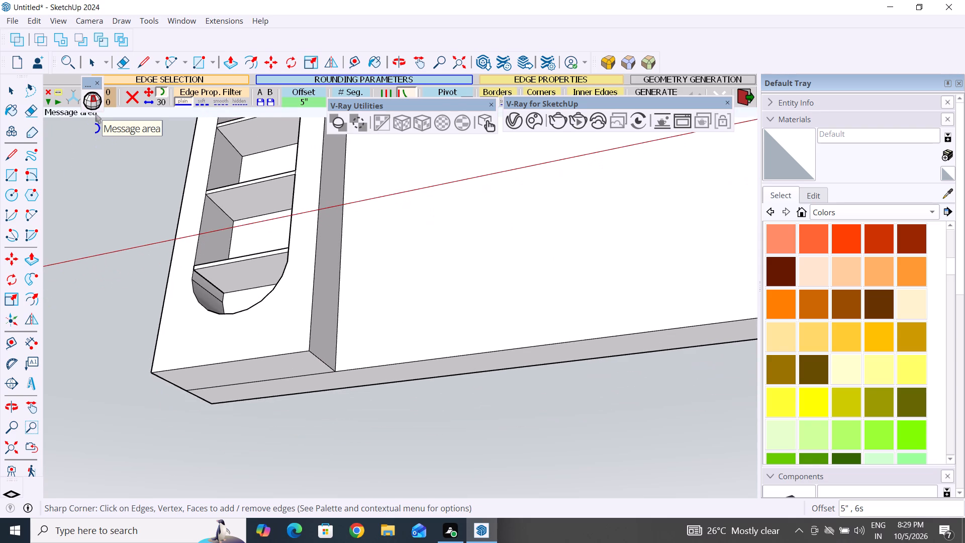
pyautogui.moveTo(92, 80); pyautogui.dragTo(103, 202)
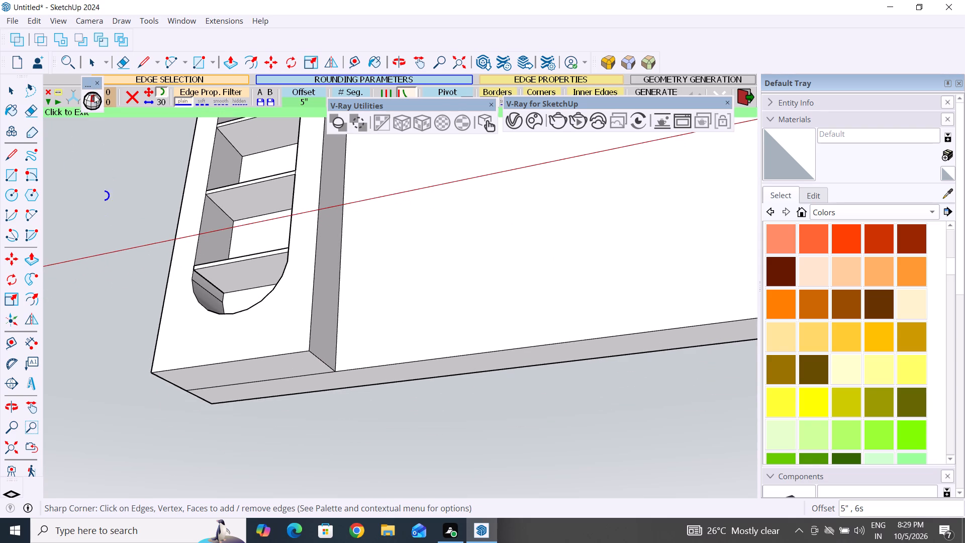
pyautogui.moveTo(90, 78); pyautogui.dragTo(102, 204)
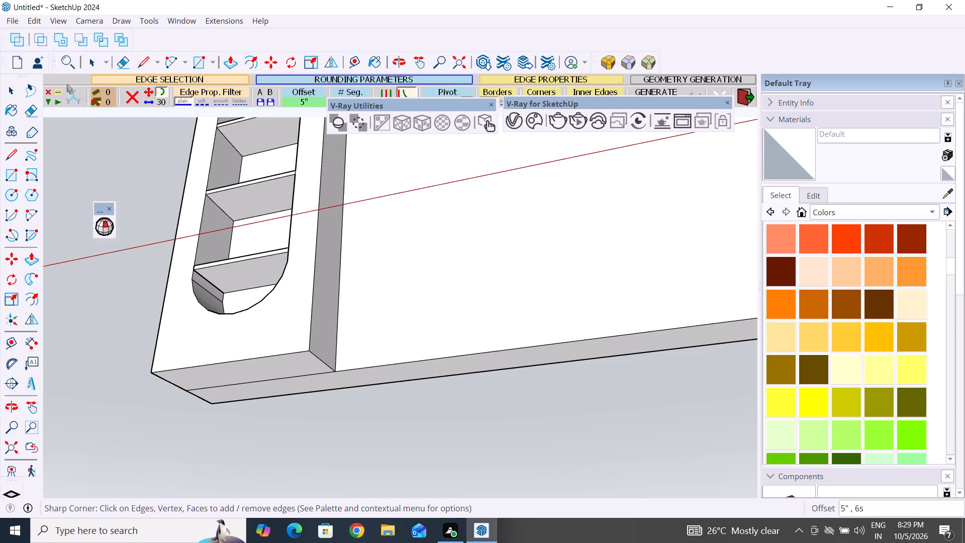
pyautogui.moveTo(67, 84); pyautogui.dragTo(98, 134)
pyautogui.moveTo(687, 104); pyautogui.dragTo(690, 295)
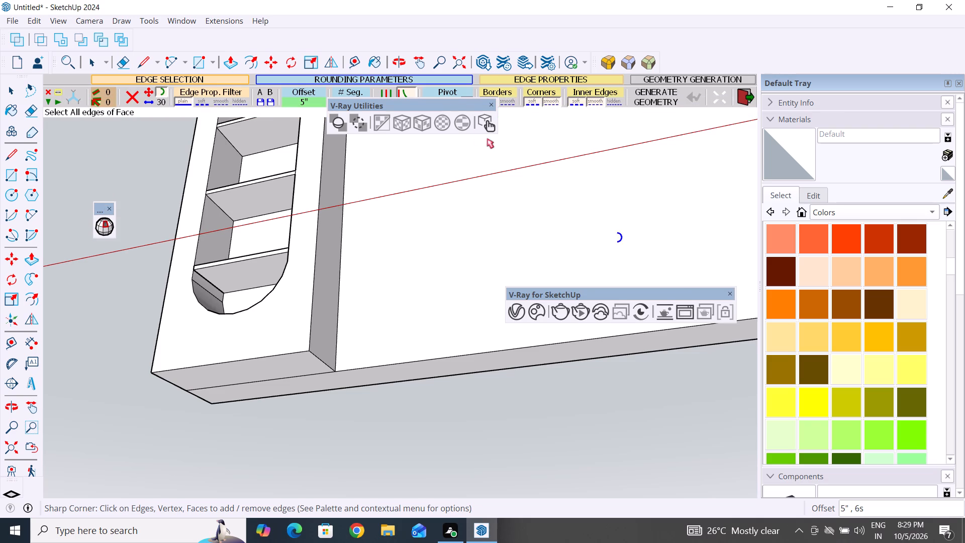
pyautogui.moveTo(454, 109); pyautogui.dragTo(527, 363)
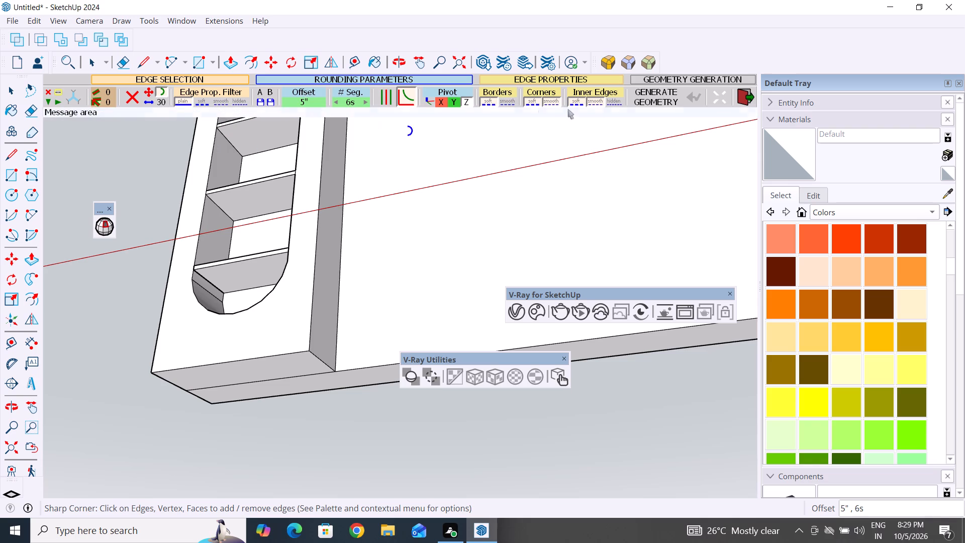
pyautogui.scroll(4, 732, 82)
pyautogui.scroll(-4, 732, 82)
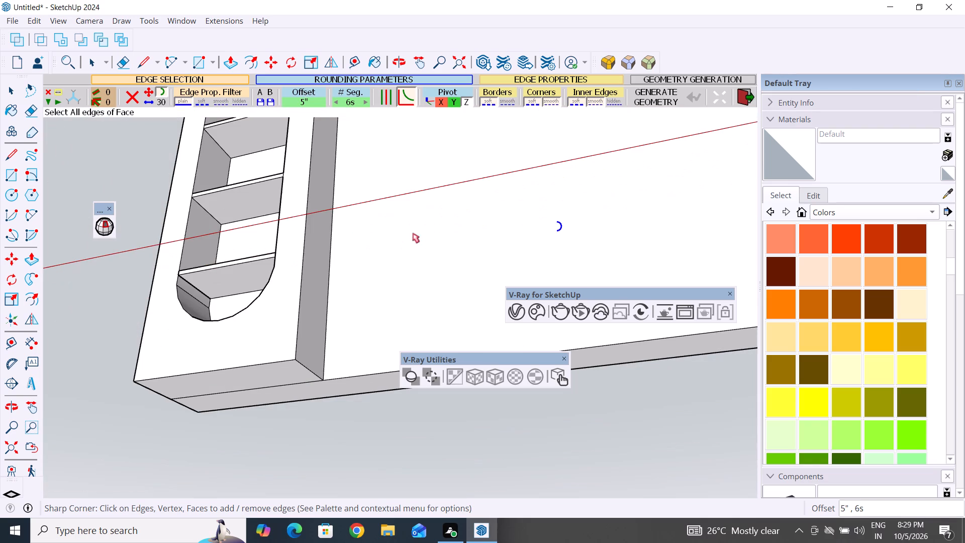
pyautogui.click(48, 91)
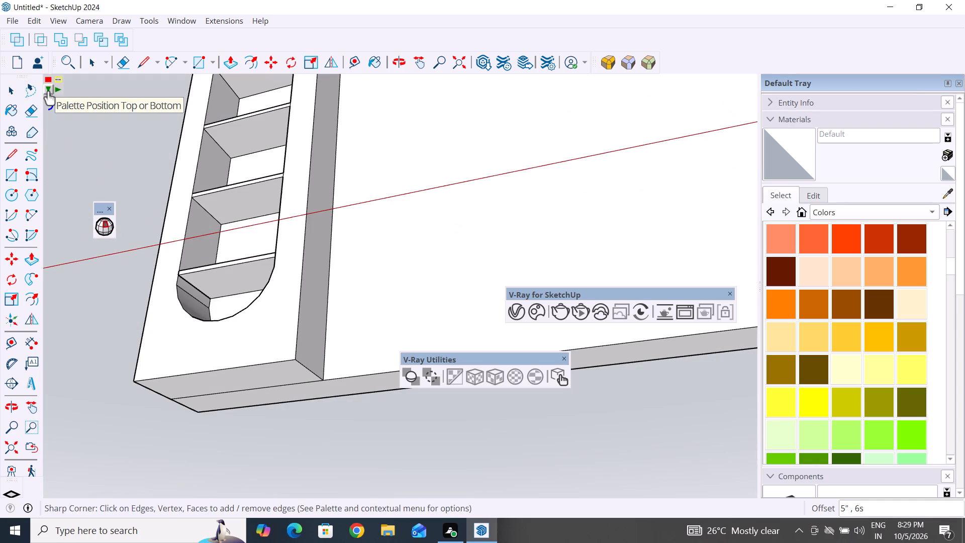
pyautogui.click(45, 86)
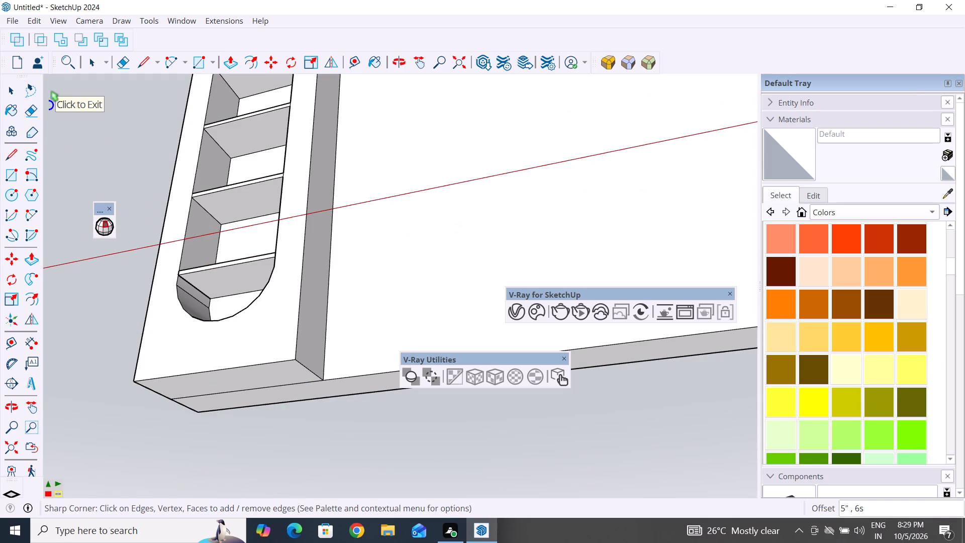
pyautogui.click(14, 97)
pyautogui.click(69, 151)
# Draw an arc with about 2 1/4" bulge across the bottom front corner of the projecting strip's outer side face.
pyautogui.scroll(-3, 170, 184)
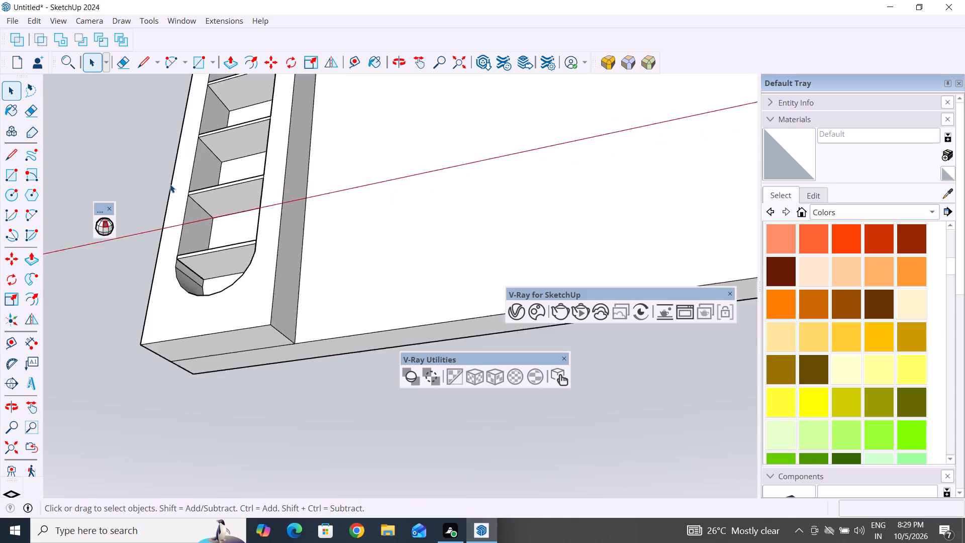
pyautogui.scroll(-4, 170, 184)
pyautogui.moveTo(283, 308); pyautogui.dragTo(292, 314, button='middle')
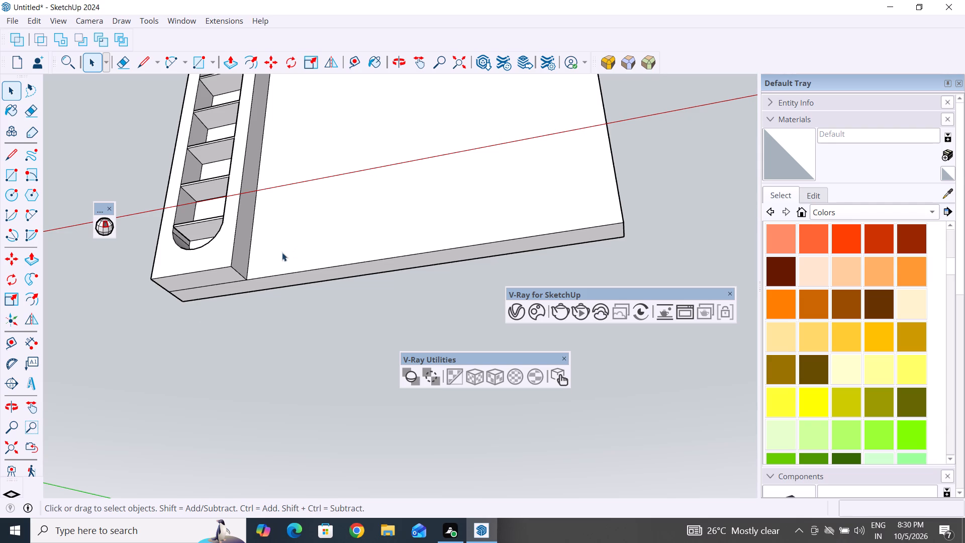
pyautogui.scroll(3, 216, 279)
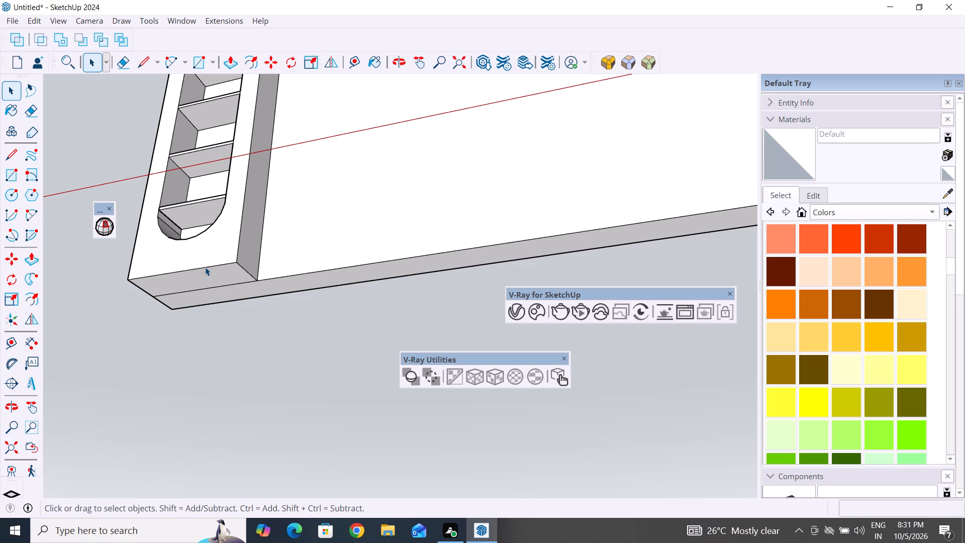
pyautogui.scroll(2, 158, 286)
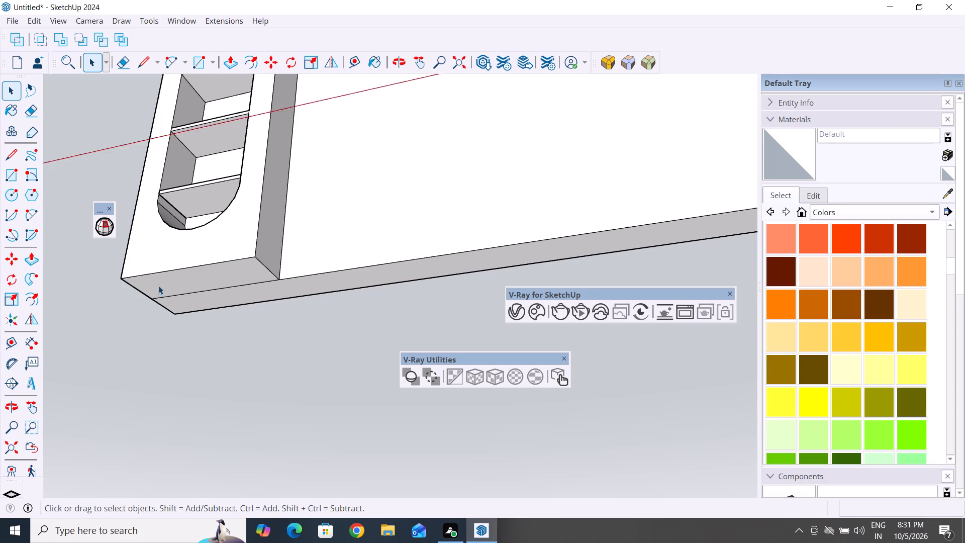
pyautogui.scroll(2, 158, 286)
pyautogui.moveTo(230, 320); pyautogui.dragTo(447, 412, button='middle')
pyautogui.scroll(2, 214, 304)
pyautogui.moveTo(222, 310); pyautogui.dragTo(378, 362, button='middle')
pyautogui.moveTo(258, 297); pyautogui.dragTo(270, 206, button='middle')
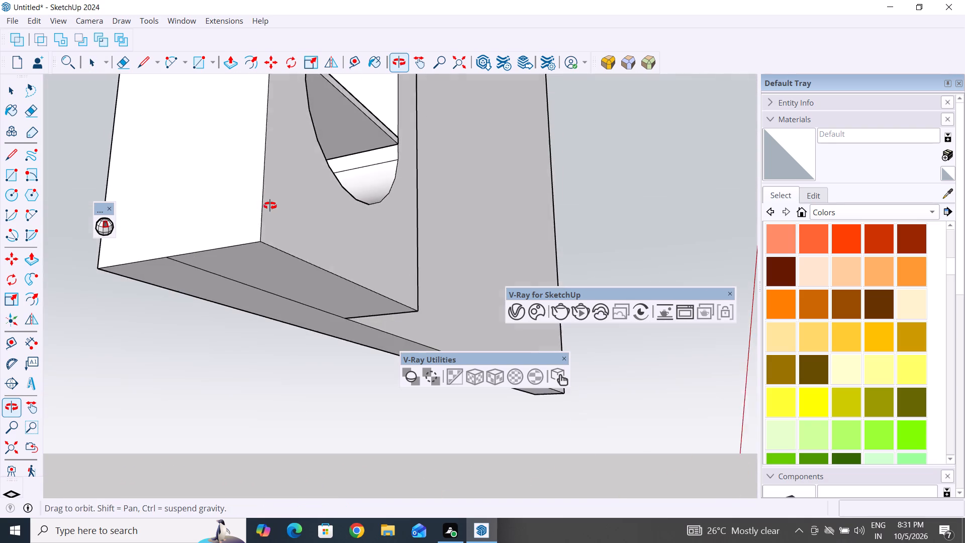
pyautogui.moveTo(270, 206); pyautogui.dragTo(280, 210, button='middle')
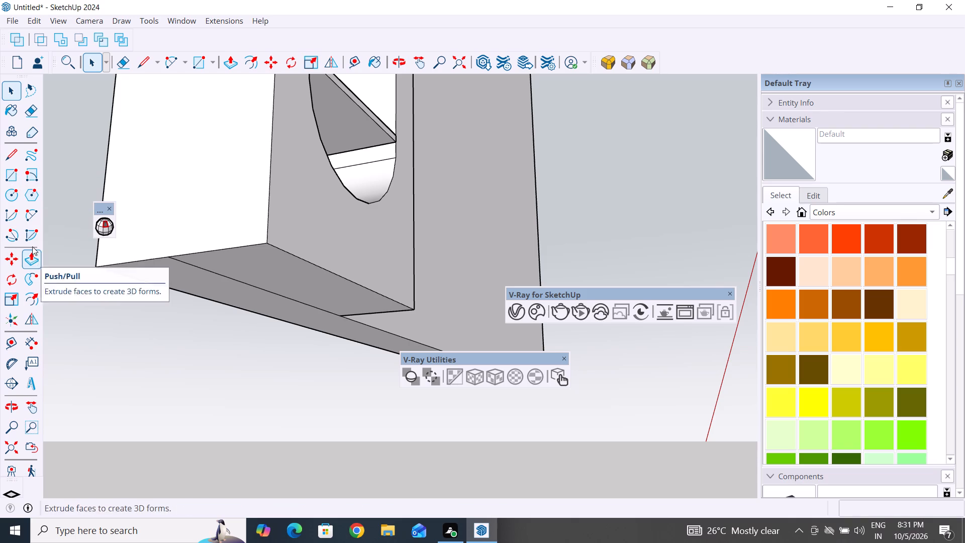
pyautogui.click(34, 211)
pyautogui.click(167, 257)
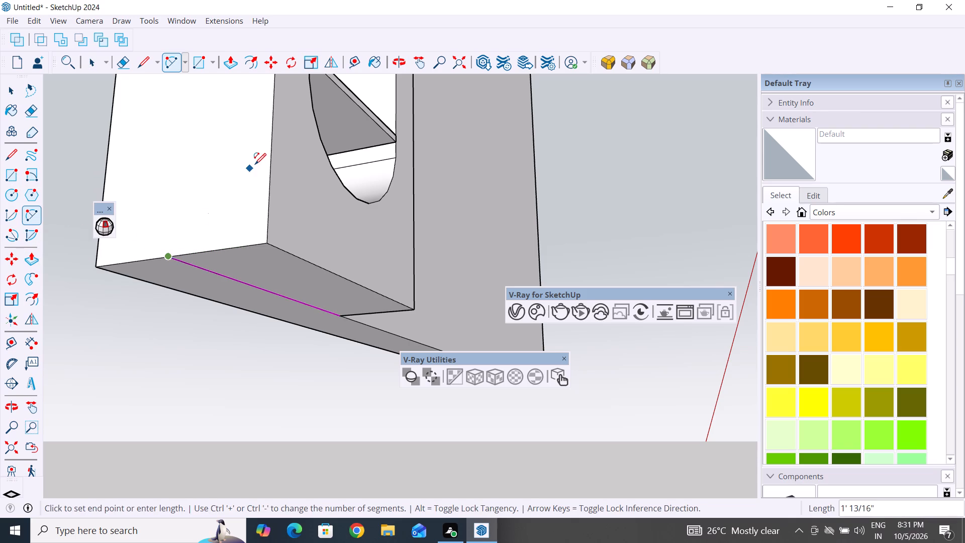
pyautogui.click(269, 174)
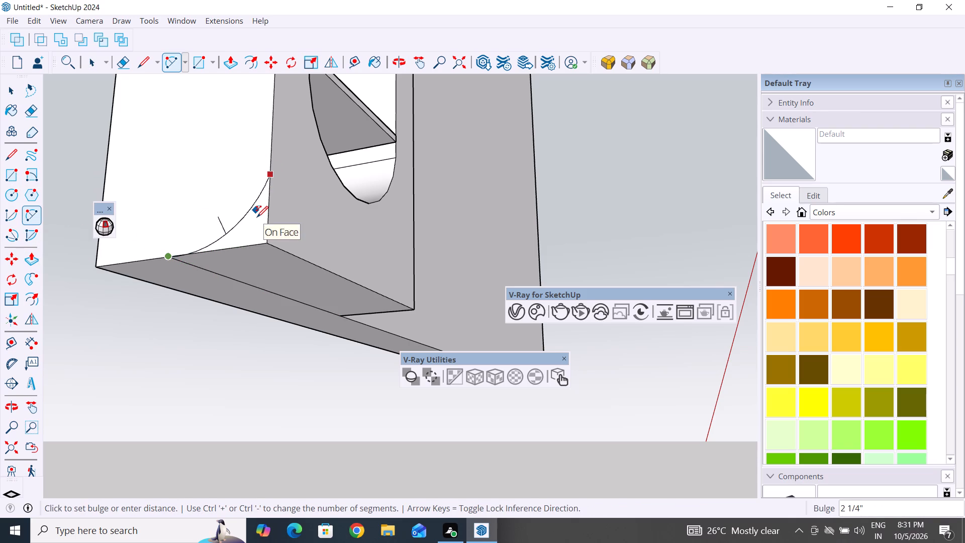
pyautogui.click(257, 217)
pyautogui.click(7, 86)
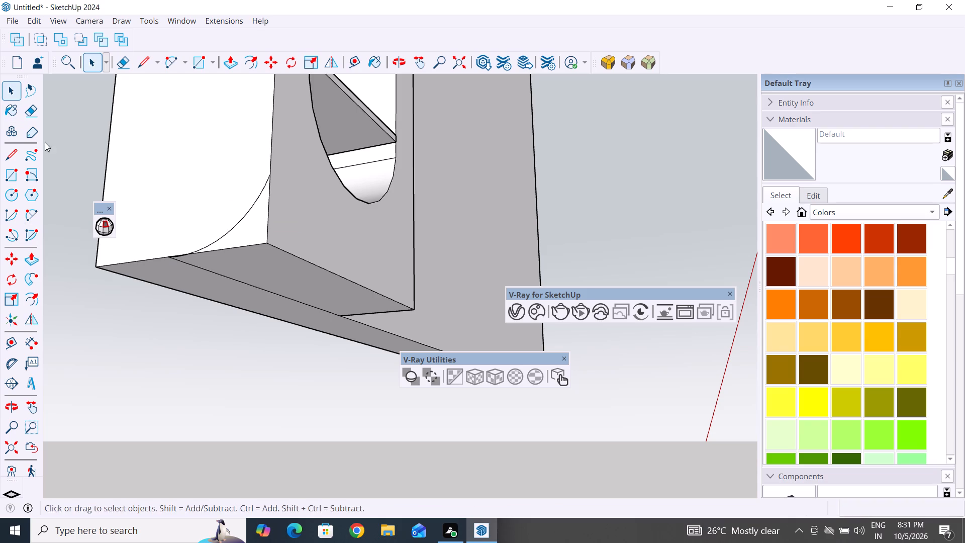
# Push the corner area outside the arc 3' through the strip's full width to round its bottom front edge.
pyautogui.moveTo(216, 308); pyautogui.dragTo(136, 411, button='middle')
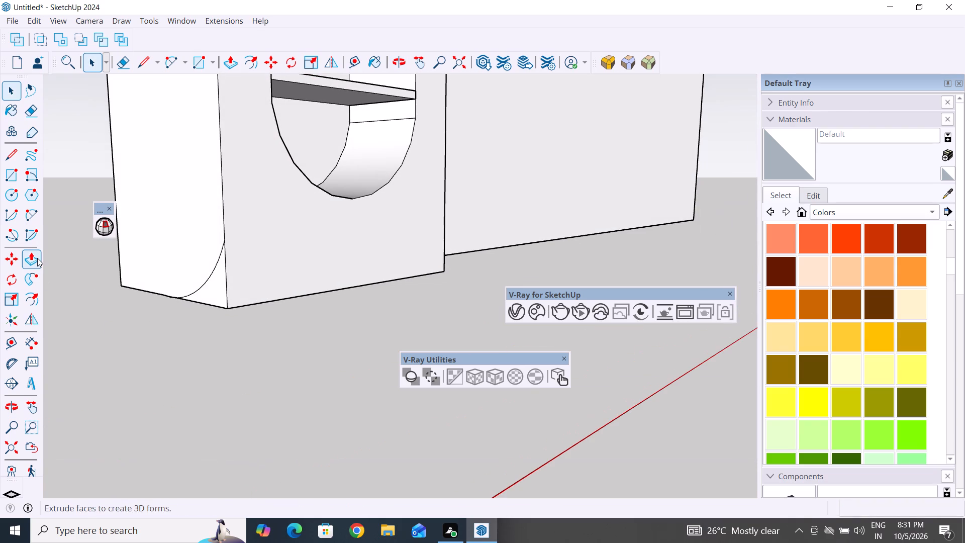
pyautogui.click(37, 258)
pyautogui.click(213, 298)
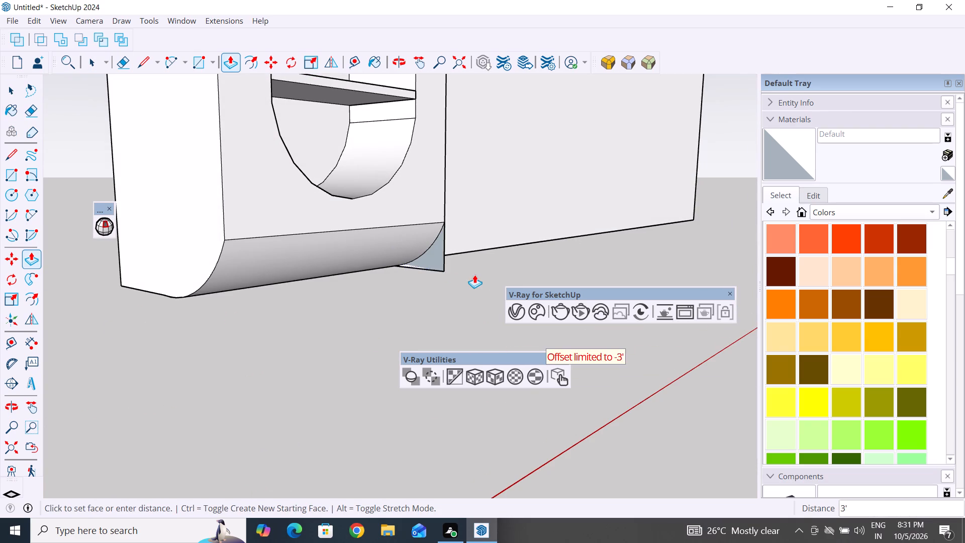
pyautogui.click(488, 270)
# Examine the strip's rounded bottom edge up close and against the whole wall panel from several angles.
pyautogui.moveTo(555, 242); pyautogui.dragTo(267, 281, button='middle')
pyautogui.scroll(-5, 392, 292)
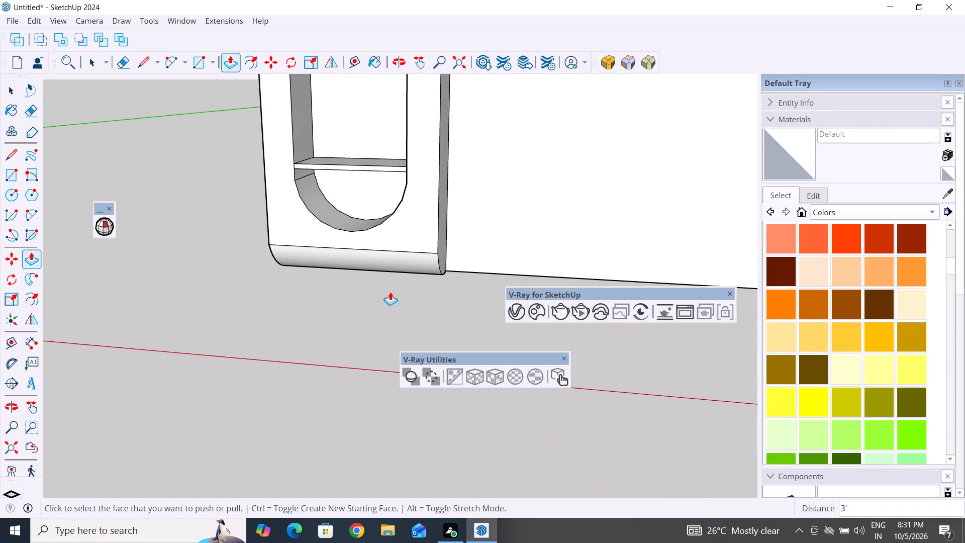
pyautogui.moveTo(390, 292); pyautogui.dragTo(460, 301, button='middle')
pyautogui.scroll(2, 271, 272)
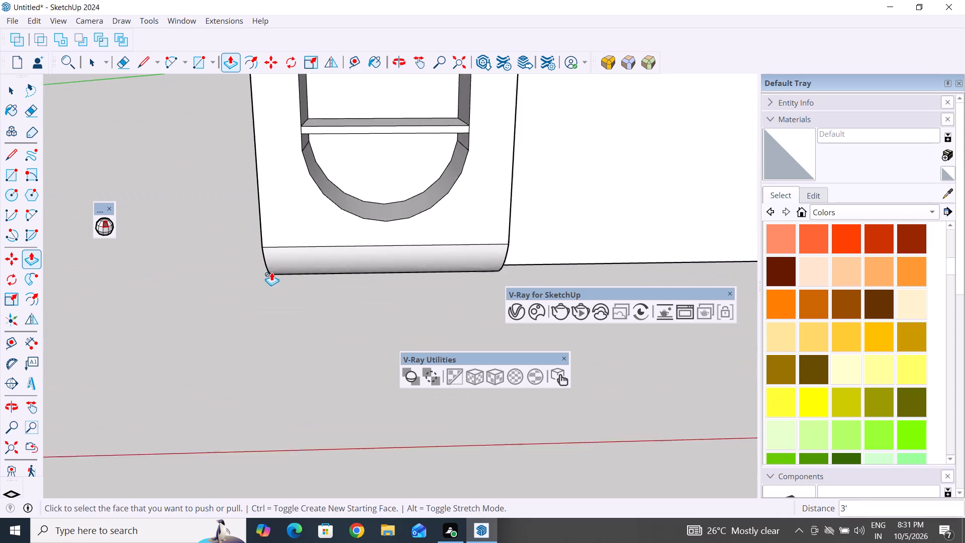
pyautogui.scroll(3, 271, 272)
pyautogui.moveTo(306, 288); pyautogui.dragTo(467, 304, button='middle')
pyautogui.scroll(3, 291, 276)
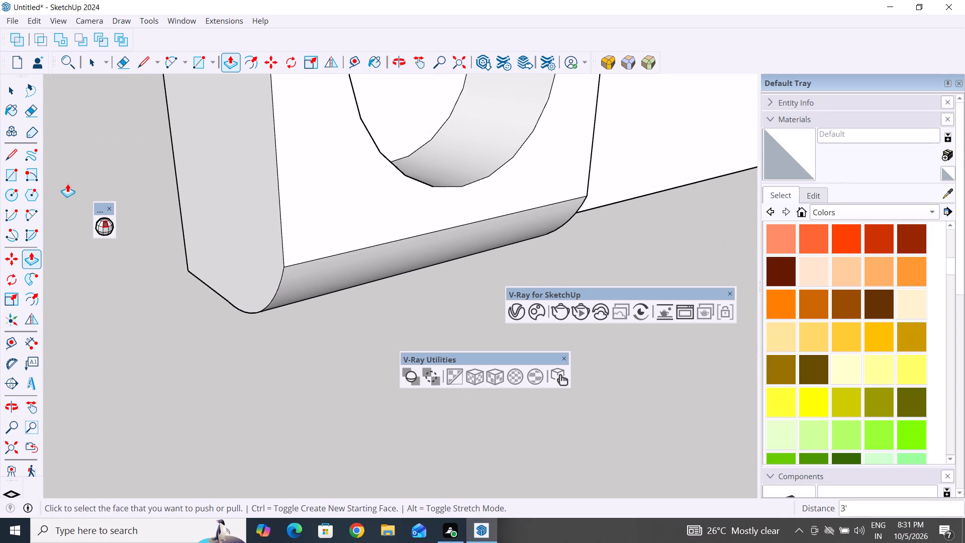
pyautogui.click(19, 85)
pyautogui.click(188, 337)
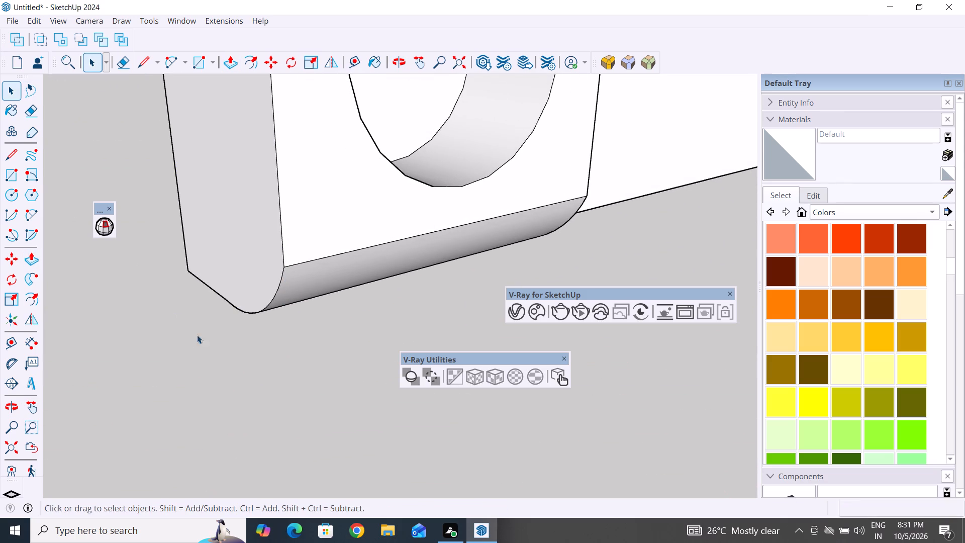
pyautogui.scroll(3, 318, 261)
pyautogui.click(318, 257)
pyautogui.click(326, 257)
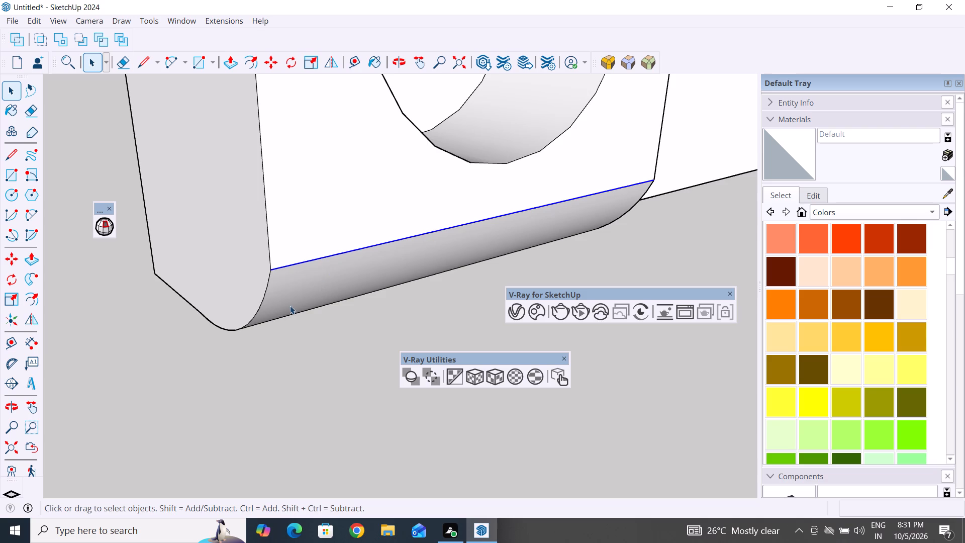
pyautogui.moveTo(317, 328); pyautogui.dragTo(8, 260, button='middle')
pyautogui.scroll(-2, 180, 338)
pyautogui.click(201, 319)
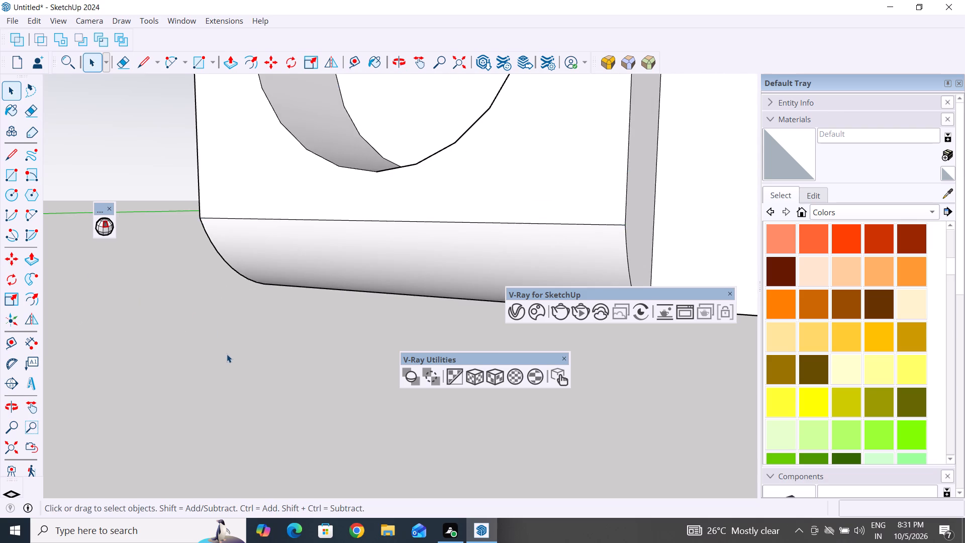
pyautogui.scroll(-14, 229, 358)
pyautogui.moveTo(242, 369); pyautogui.dragTo(287, 402, button='middle')
pyautogui.scroll(-12, 287, 399)
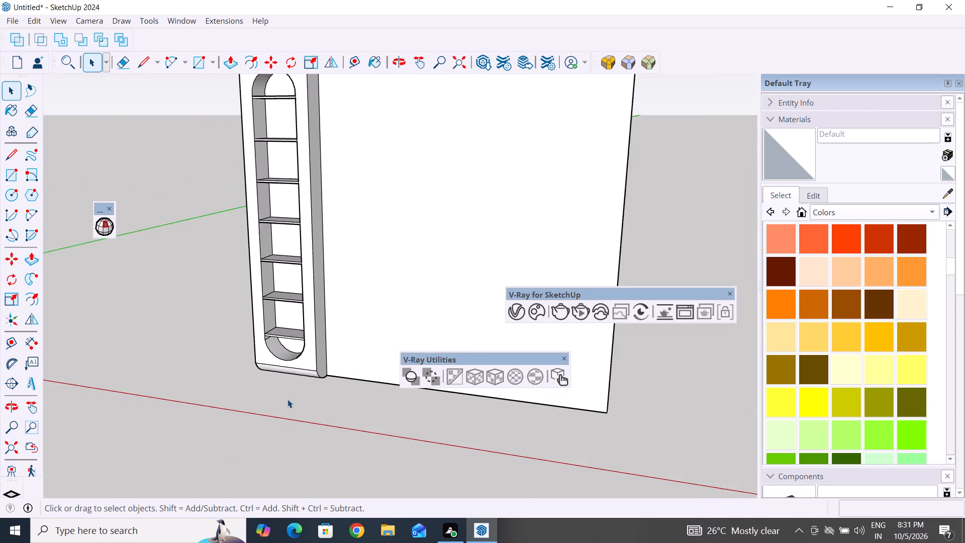
pyautogui.moveTo(314, 405); pyautogui.dragTo(294, 391, button='middle')
pyautogui.scroll(-1, 294, 391)
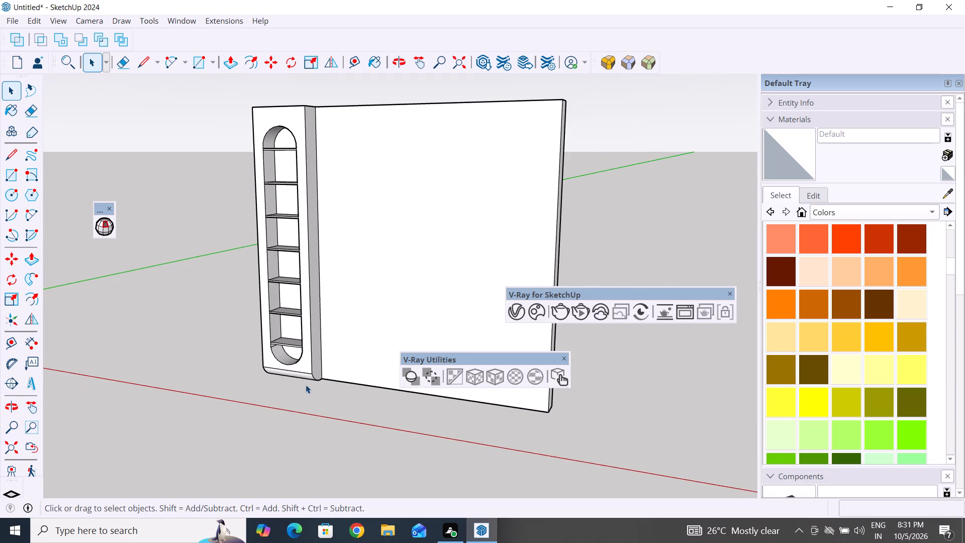
pyautogui.scroll(3, 292, 87)
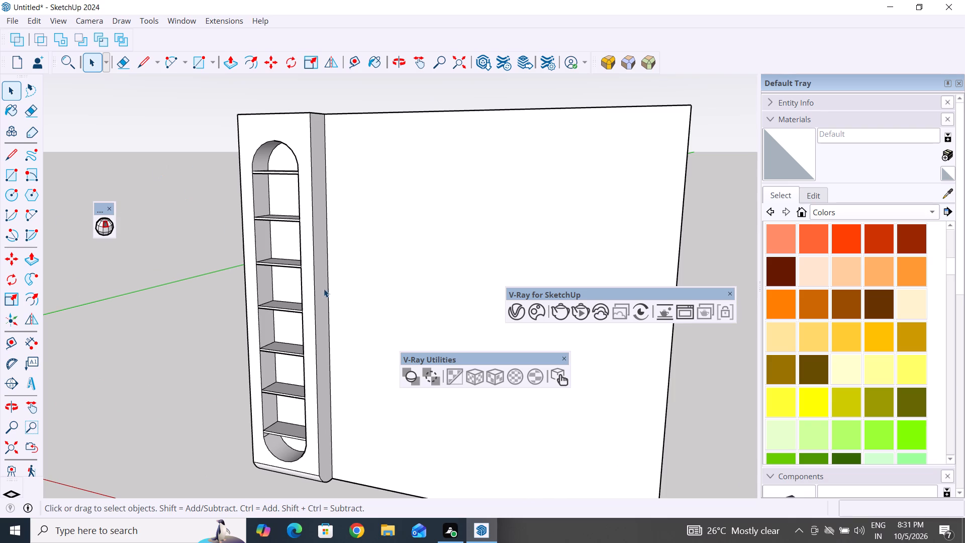
pyautogui.scroll(-2, 325, 298)
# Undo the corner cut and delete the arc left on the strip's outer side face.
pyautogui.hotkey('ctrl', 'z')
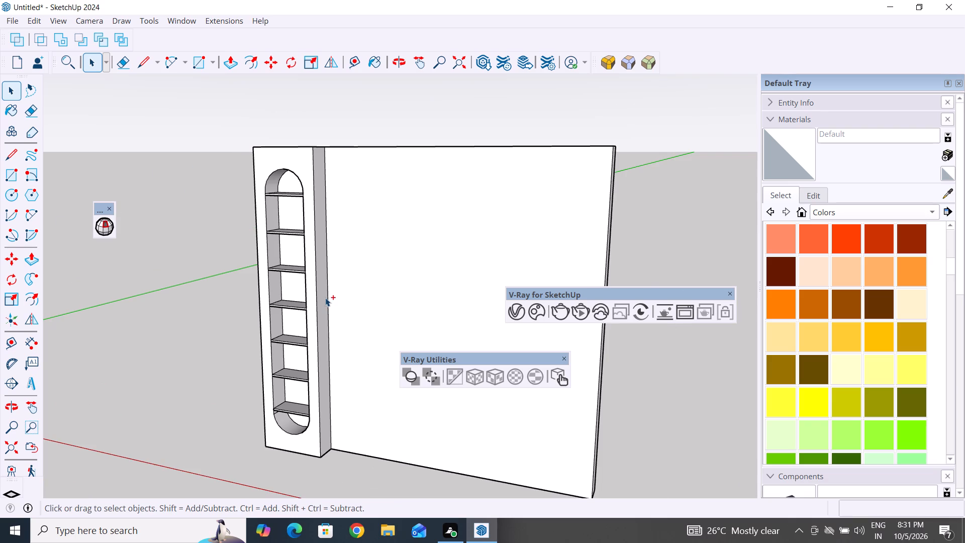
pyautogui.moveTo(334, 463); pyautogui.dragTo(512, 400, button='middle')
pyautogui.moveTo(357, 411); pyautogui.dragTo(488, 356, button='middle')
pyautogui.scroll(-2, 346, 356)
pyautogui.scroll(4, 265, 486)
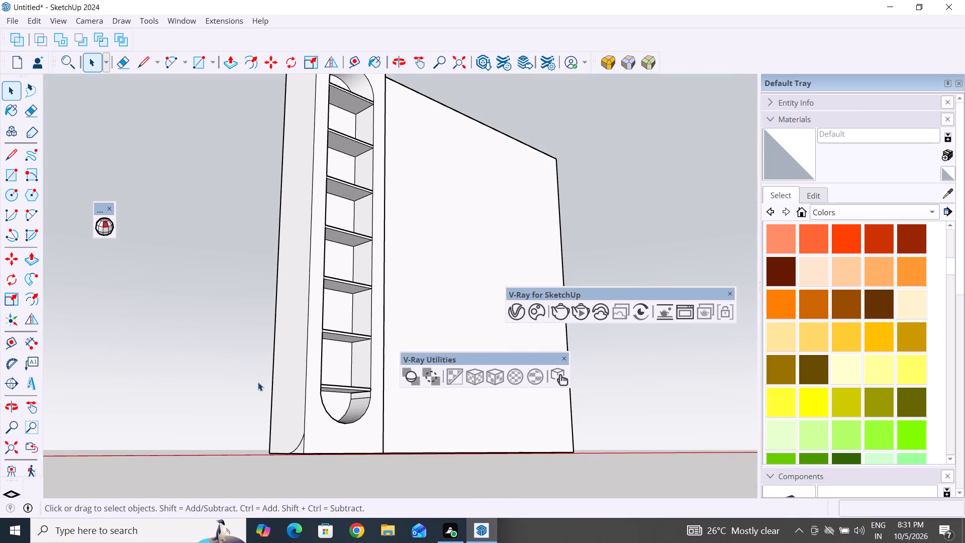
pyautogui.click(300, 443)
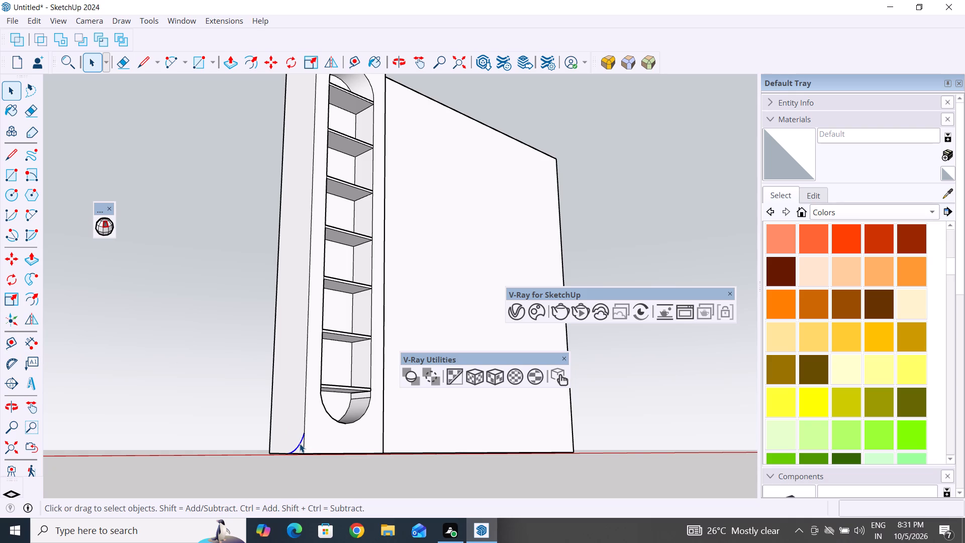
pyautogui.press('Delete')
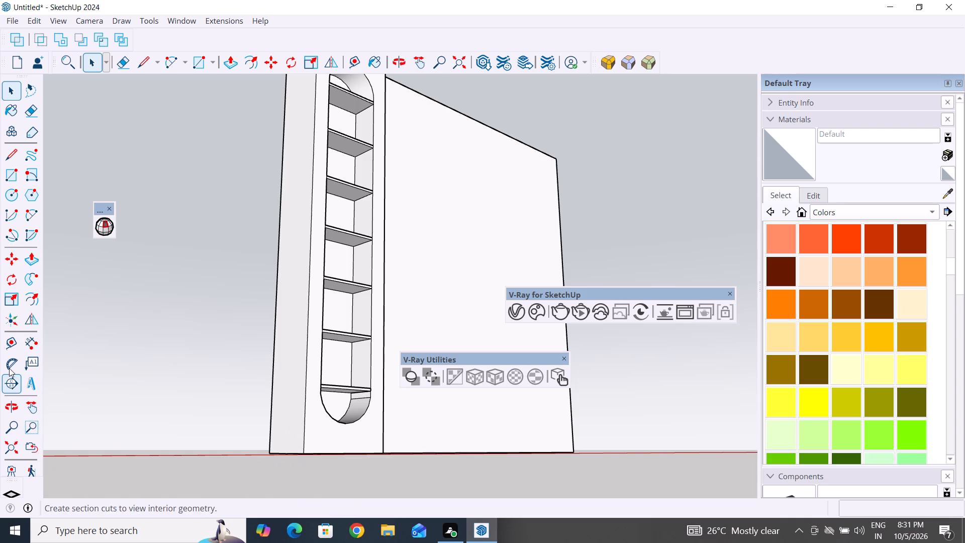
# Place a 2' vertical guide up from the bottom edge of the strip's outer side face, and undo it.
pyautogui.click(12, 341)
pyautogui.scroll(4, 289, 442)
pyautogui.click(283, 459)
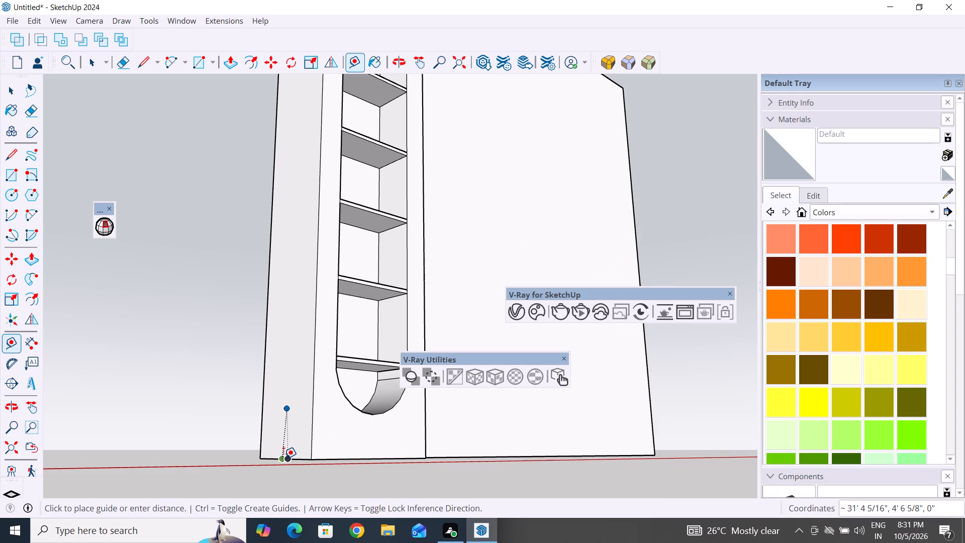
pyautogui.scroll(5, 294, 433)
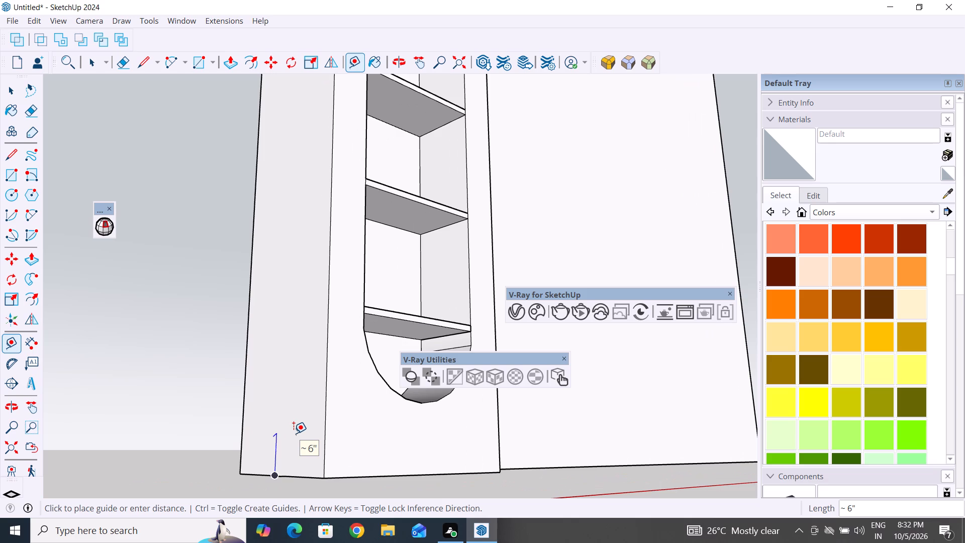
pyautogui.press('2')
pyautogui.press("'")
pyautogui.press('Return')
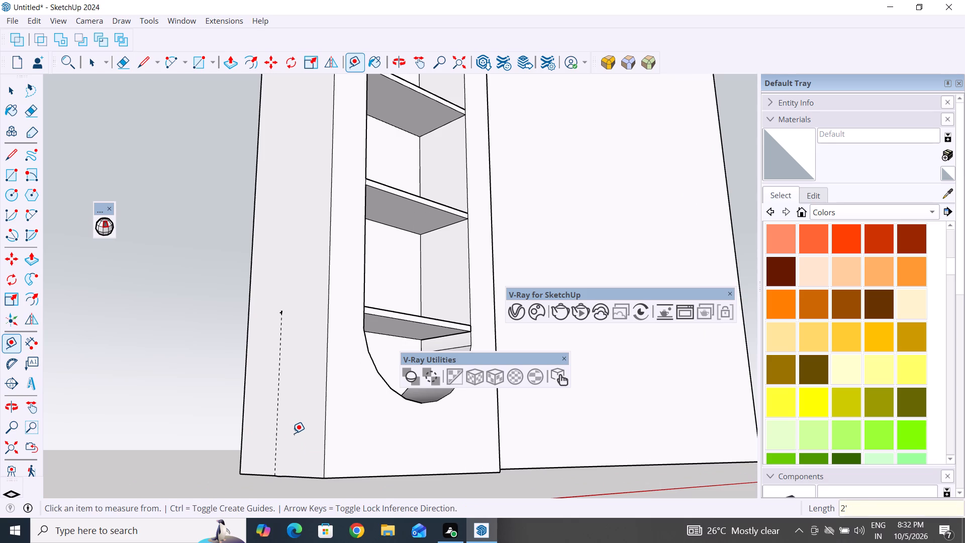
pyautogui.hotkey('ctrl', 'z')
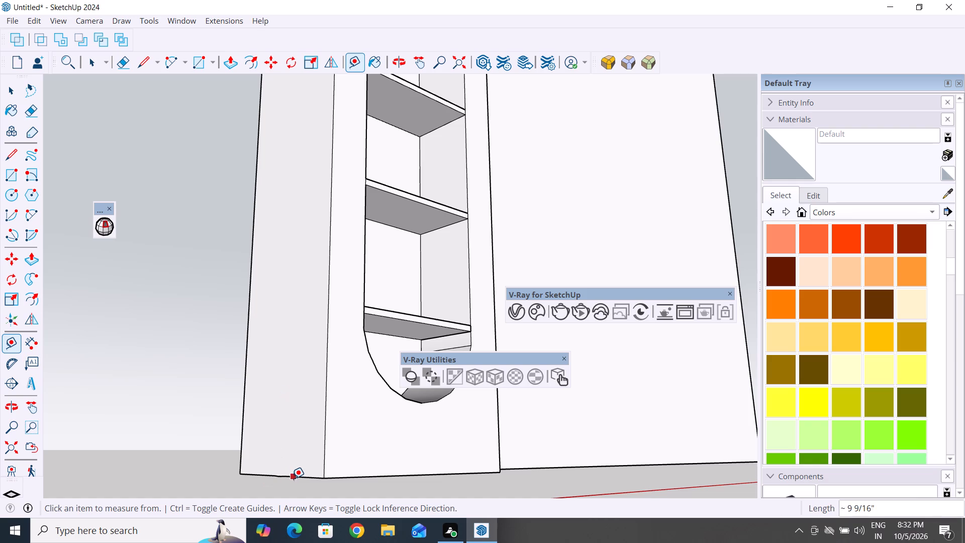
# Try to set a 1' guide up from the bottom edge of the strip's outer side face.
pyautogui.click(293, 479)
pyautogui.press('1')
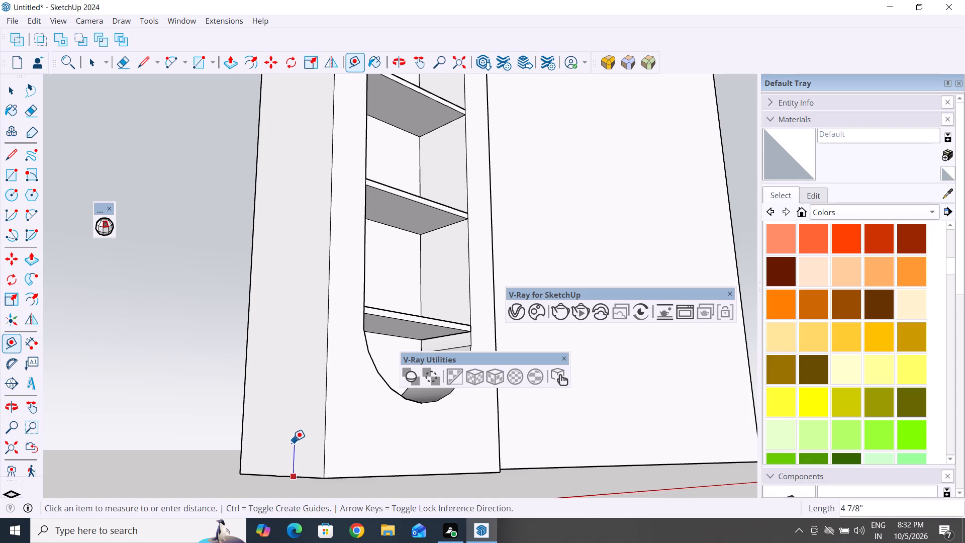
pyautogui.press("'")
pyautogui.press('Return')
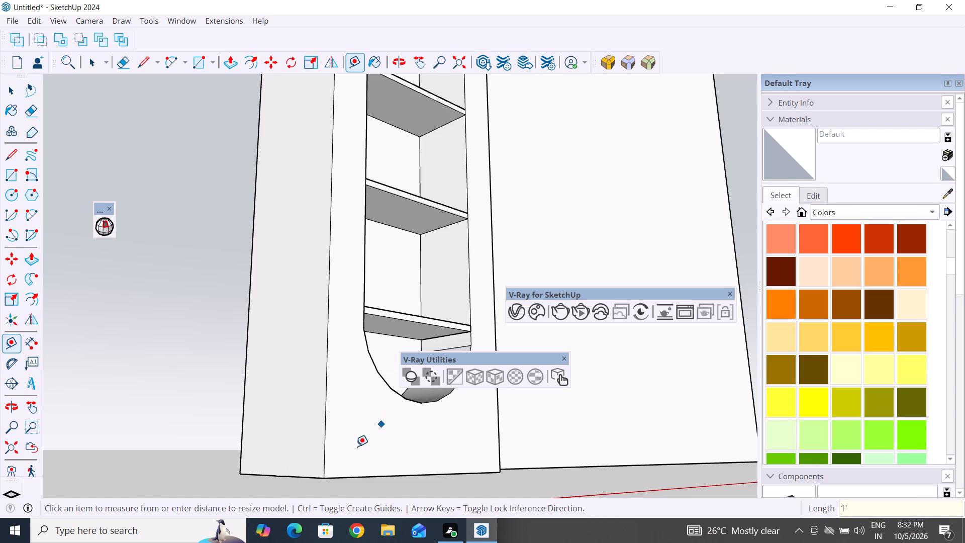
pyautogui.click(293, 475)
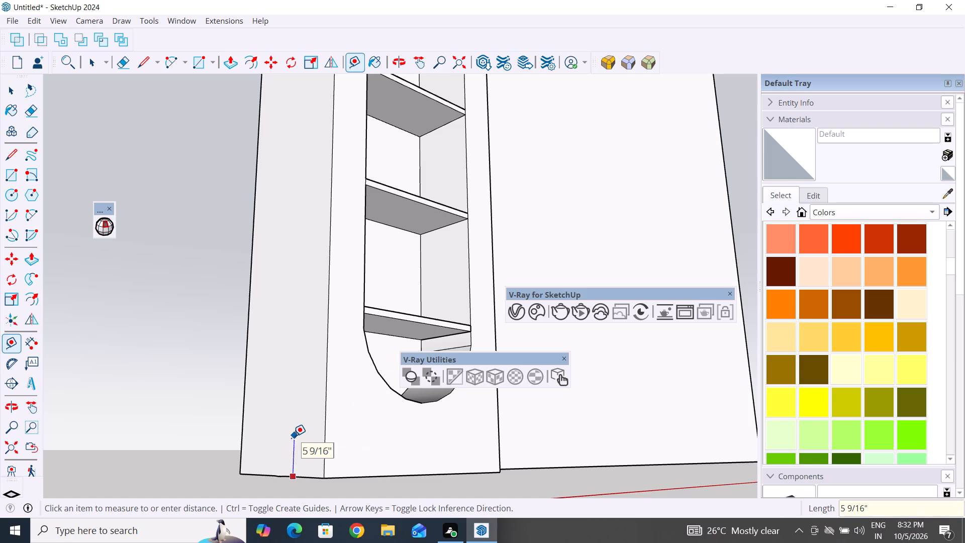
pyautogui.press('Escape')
# Delete the short stray edge segment on the bottom edge of the strip's outer side face.
pyautogui.click(5, 97)
pyautogui.moveTo(351, 442); pyautogui.dragTo(339, 351, button='middle')
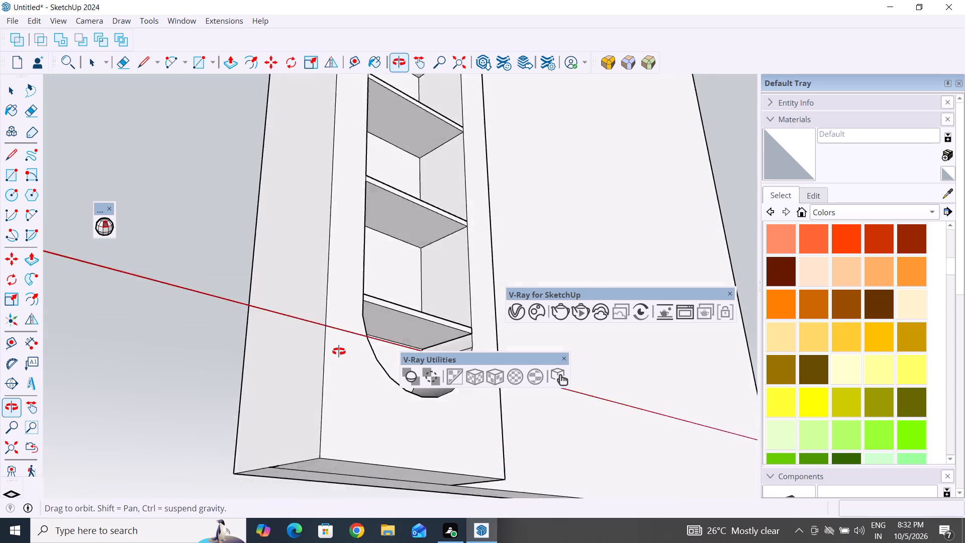
pyautogui.moveTo(339, 351); pyautogui.dragTo(335, 338, button='middle')
pyautogui.scroll(8, 262, 443)
pyautogui.moveTo(268, 443); pyautogui.dragTo(214, 378, button='middle')
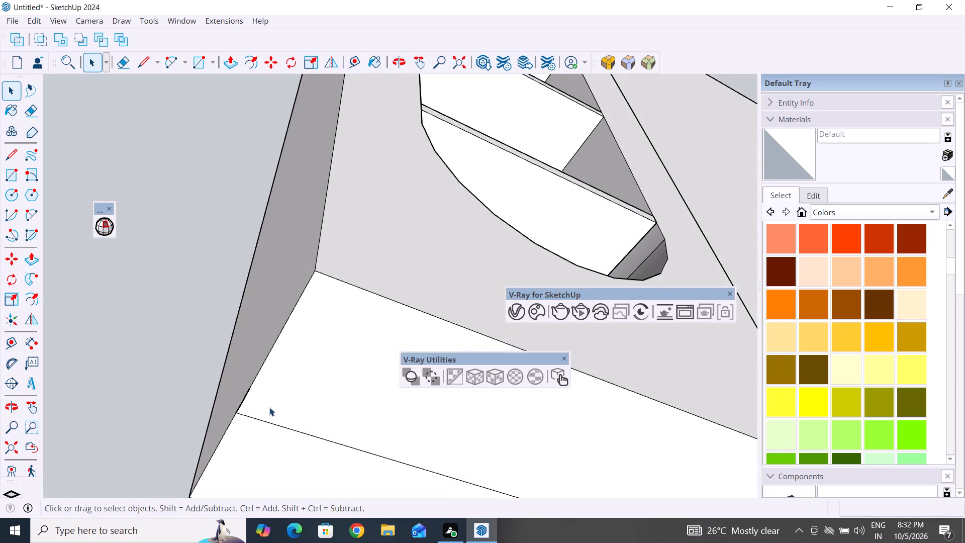
pyautogui.scroll(-13, 269, 407)
pyautogui.scroll(3, 283, 445)
pyautogui.scroll(5, 259, 387)
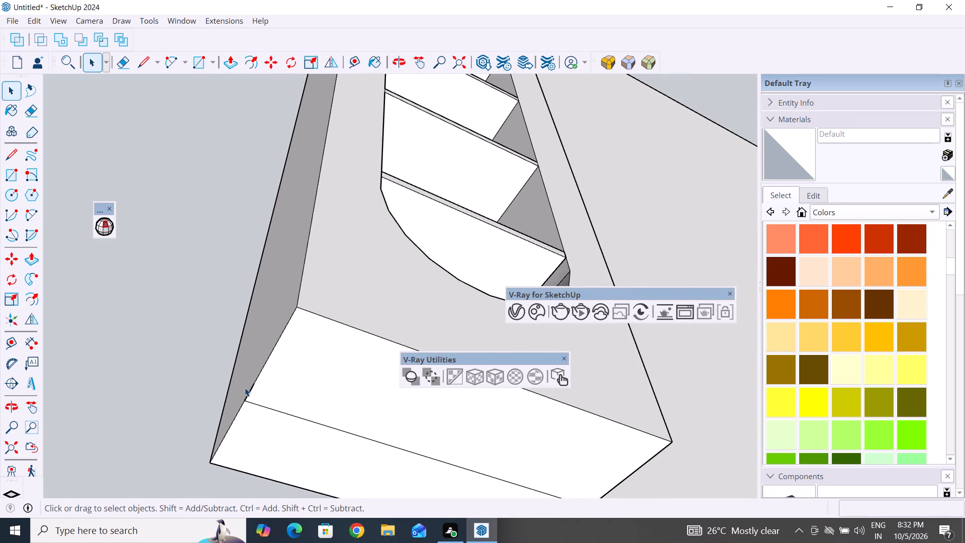
pyautogui.click(253, 388)
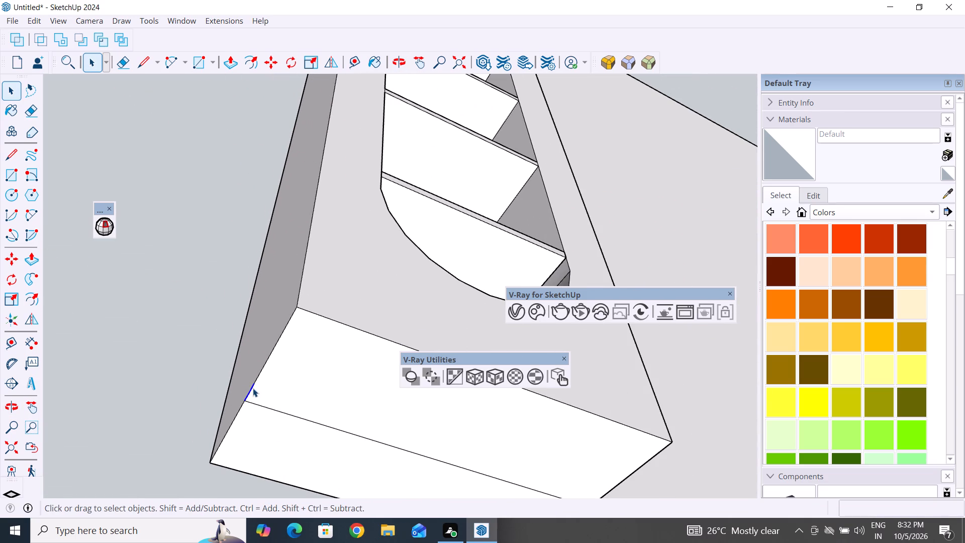
pyautogui.press('Delete')
# Examine the underside and bottom corners of the projecting strip from several angles after the edge cleanup.
pyautogui.scroll(-6, 248, 430)
pyautogui.moveTo(325, 388); pyautogui.dragTo(332, 417, button='middle')
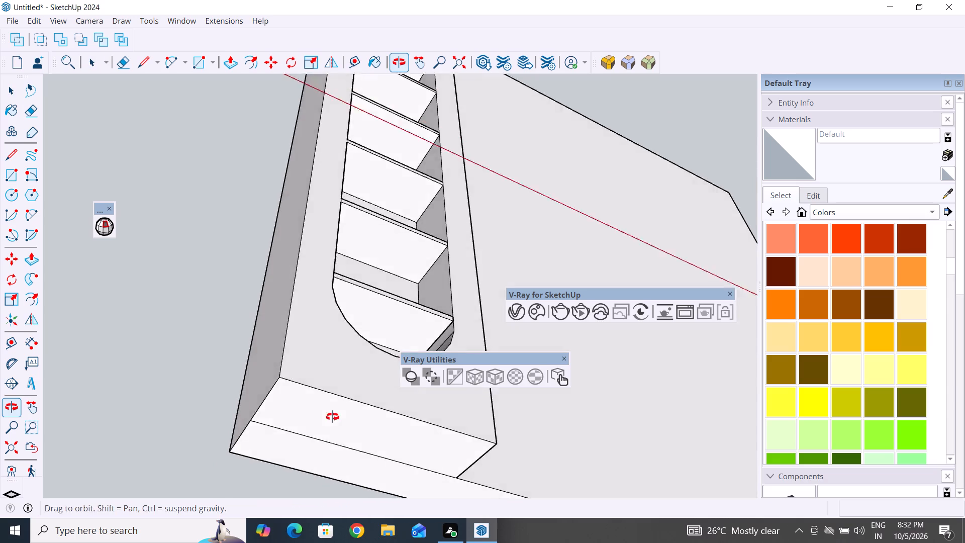
pyautogui.moveTo(332, 417); pyautogui.dragTo(334, 470, button='middle')
pyautogui.scroll(1, 334, 450)
pyautogui.scroll(-6, 297, 373)
pyautogui.moveTo(309, 391); pyautogui.dragTo(304, 425, button='middle')
pyautogui.scroll(2, 278, 451)
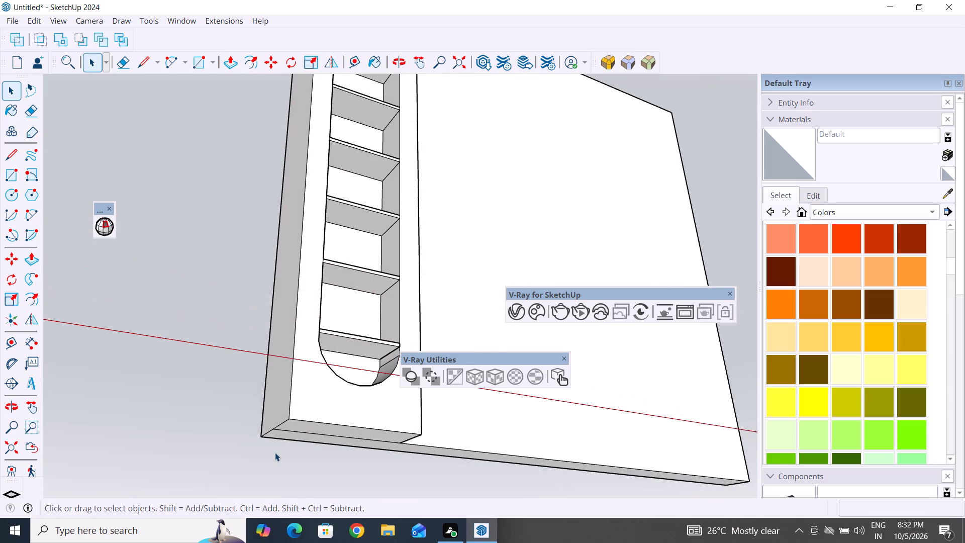
pyautogui.scroll(2, 275, 452)
pyautogui.middleClick(333, 446)
pyautogui.scroll(-11, 335, 433)
pyautogui.moveTo(347, 444); pyautogui.dragTo(426, 465, button='middle')
pyautogui.scroll(5, 310, 409)
pyautogui.moveTo(331, 424); pyautogui.dragTo(351, 392, button='middle')
pyautogui.scroll(4, 348, 431)
pyautogui.moveTo(345, 425); pyautogui.dragTo(342, 424, button='middle')
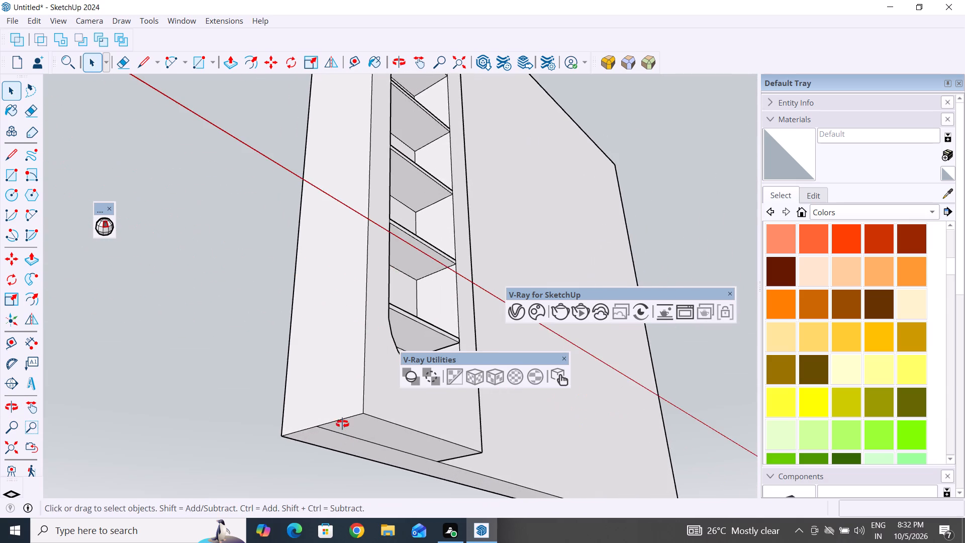
pyautogui.moveTo(342, 424); pyautogui.dragTo(330, 459, button='middle')
pyautogui.scroll(4, 337, 436)
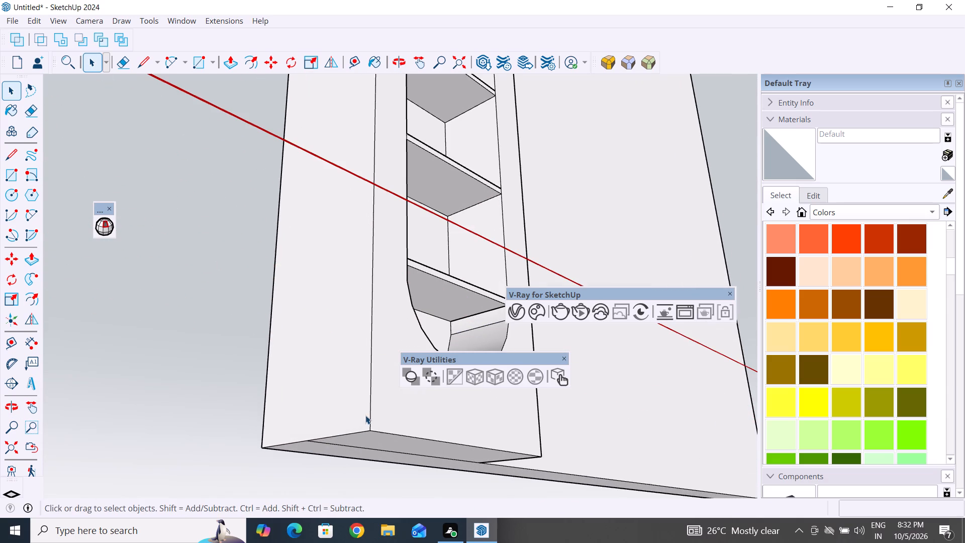
pyautogui.moveTo(360, 429); pyautogui.dragTo(437, 422, button='middle')
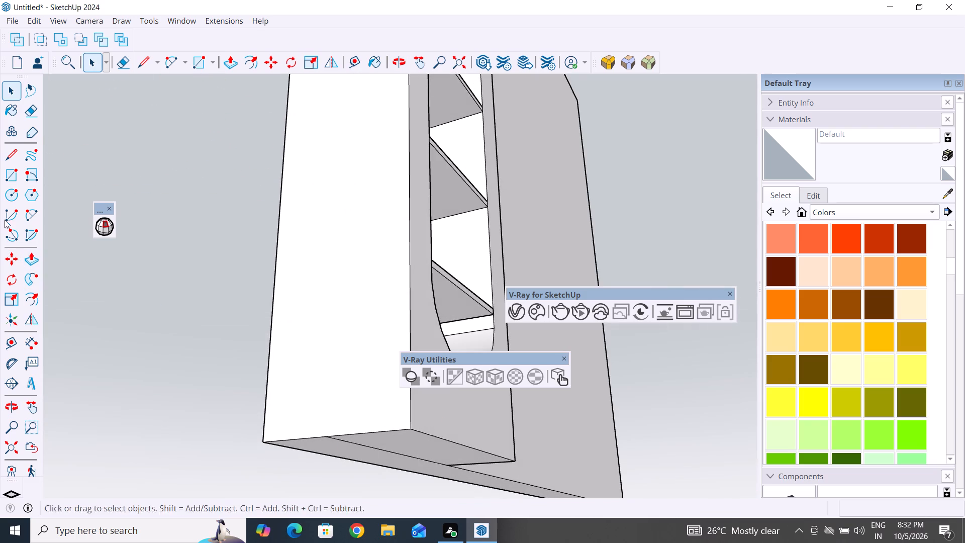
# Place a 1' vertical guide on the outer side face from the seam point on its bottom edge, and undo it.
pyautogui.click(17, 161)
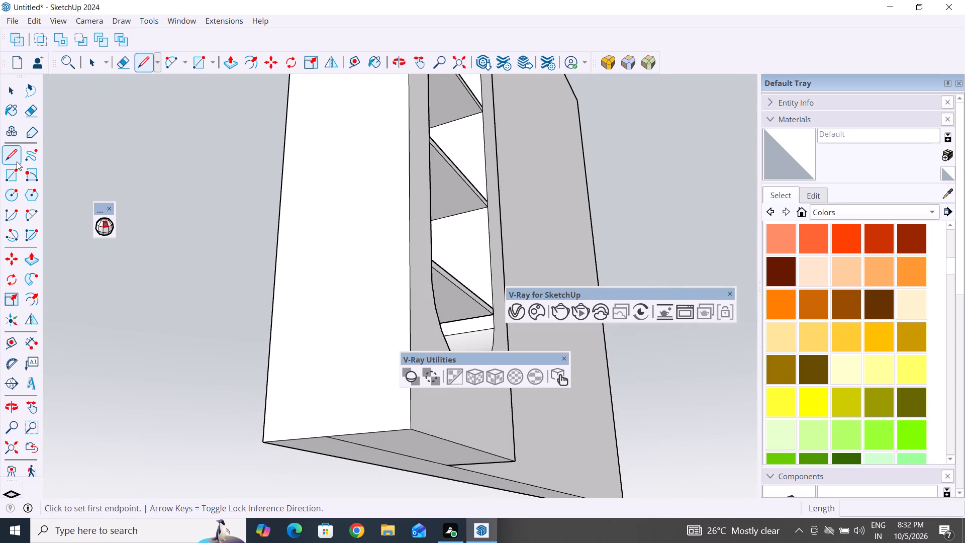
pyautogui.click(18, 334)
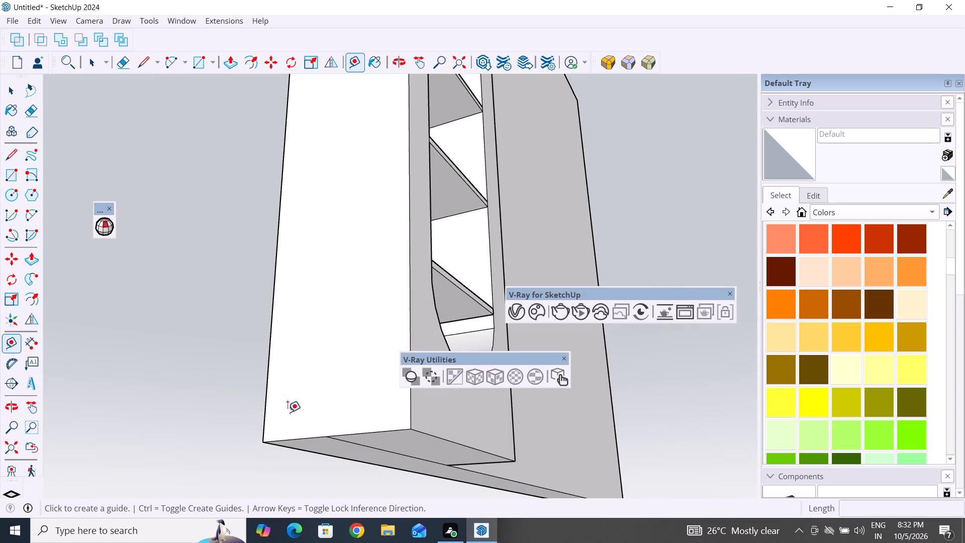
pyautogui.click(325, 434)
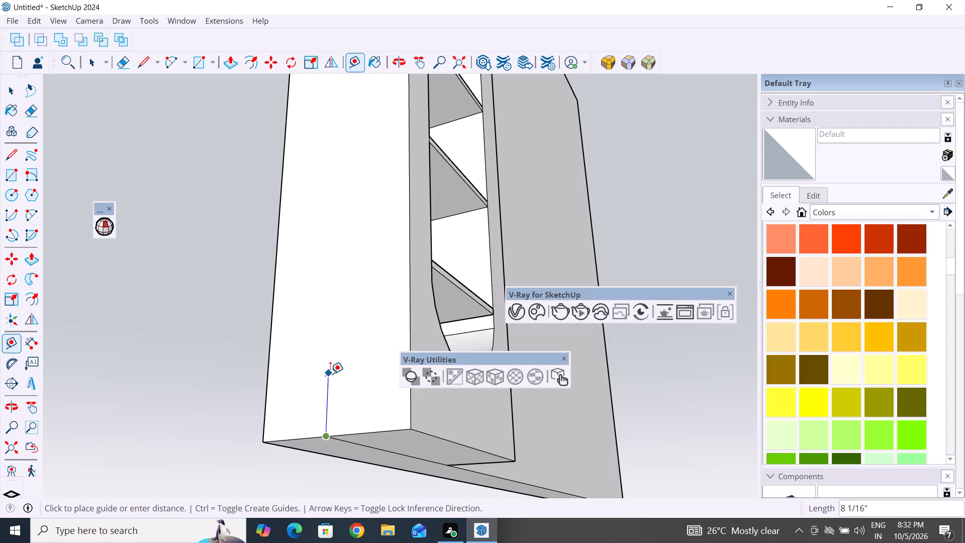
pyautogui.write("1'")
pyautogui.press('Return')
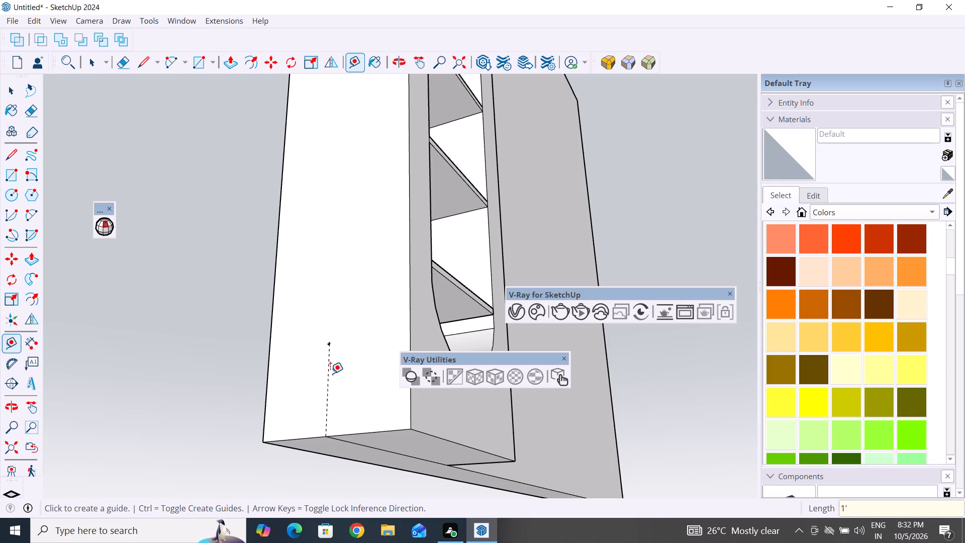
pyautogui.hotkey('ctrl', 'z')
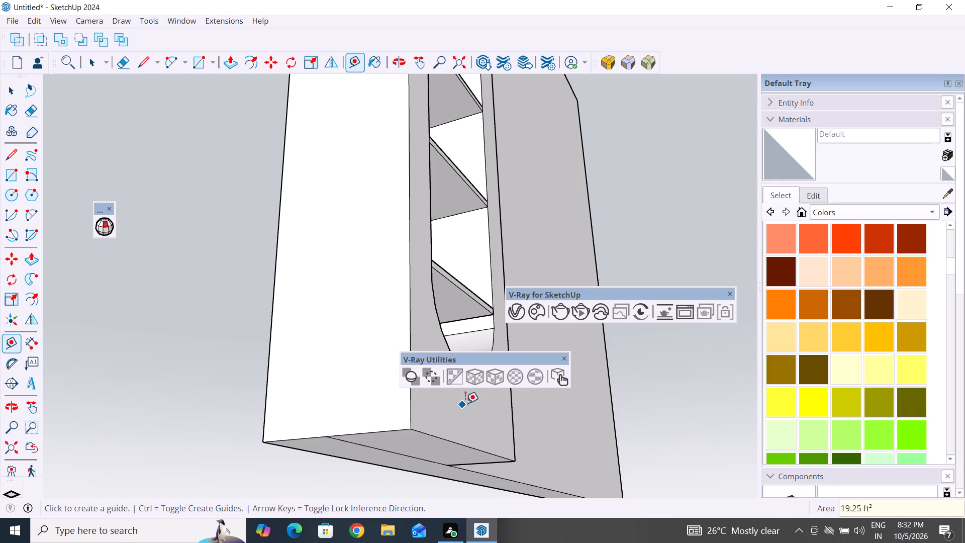
# Place a vertical guide about 6 9/16" tall on the outer side face, starting from the seam point on its bottom edge.
pyautogui.click(322, 435)
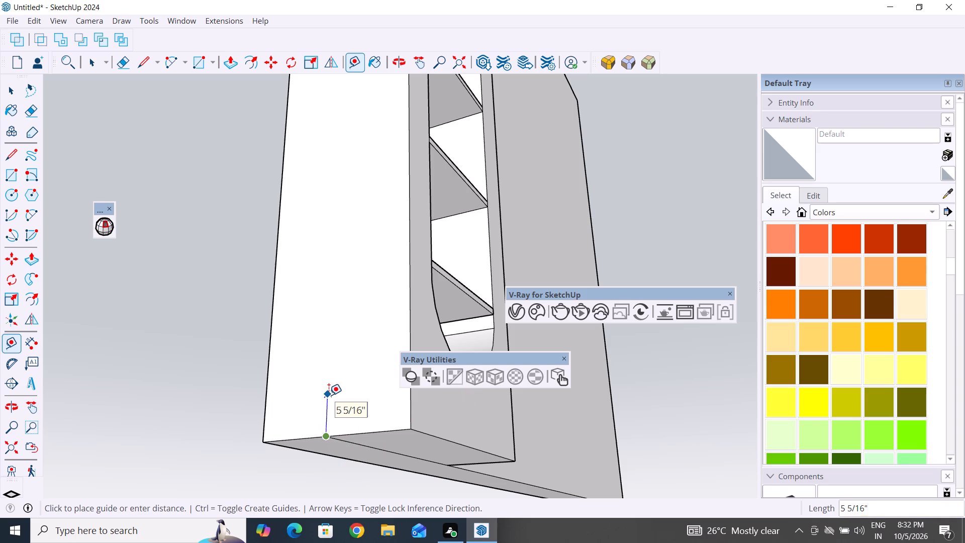
pyautogui.moveTo(329, 395); pyautogui.dragTo(282, 460, button='middle')
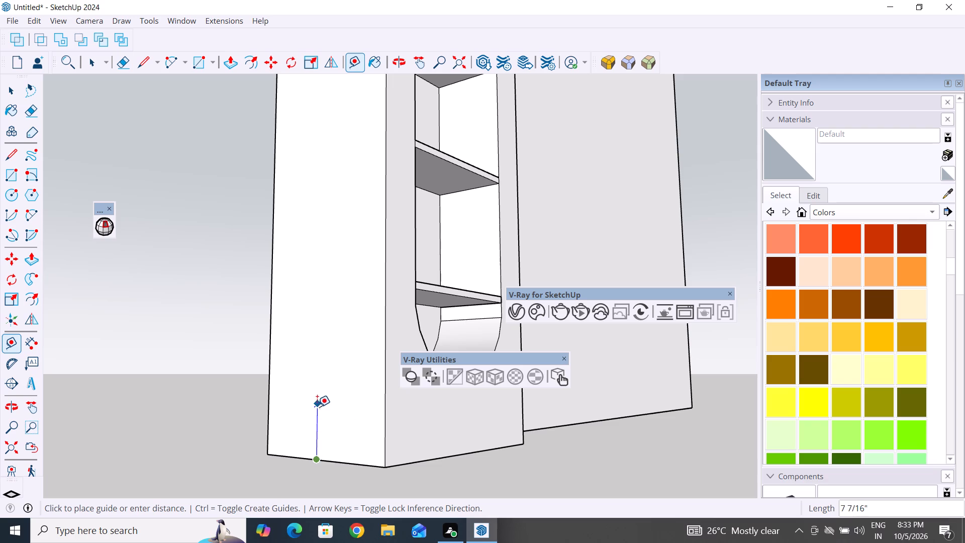
pyautogui.click(317, 411)
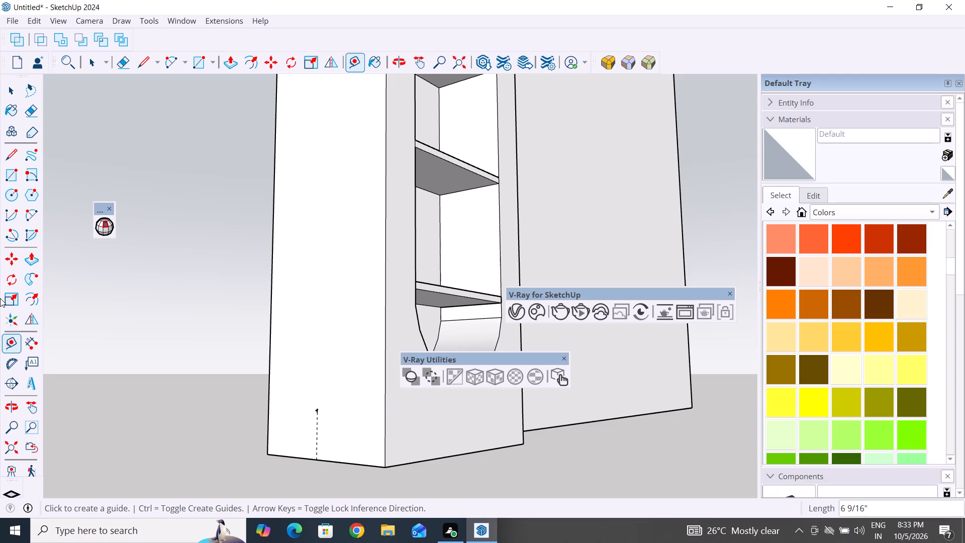
# Draw a horizontal line across the outer side face through the guide's top end, 1' to the front edge and 10" to the back edge.
pyautogui.click(10, 154)
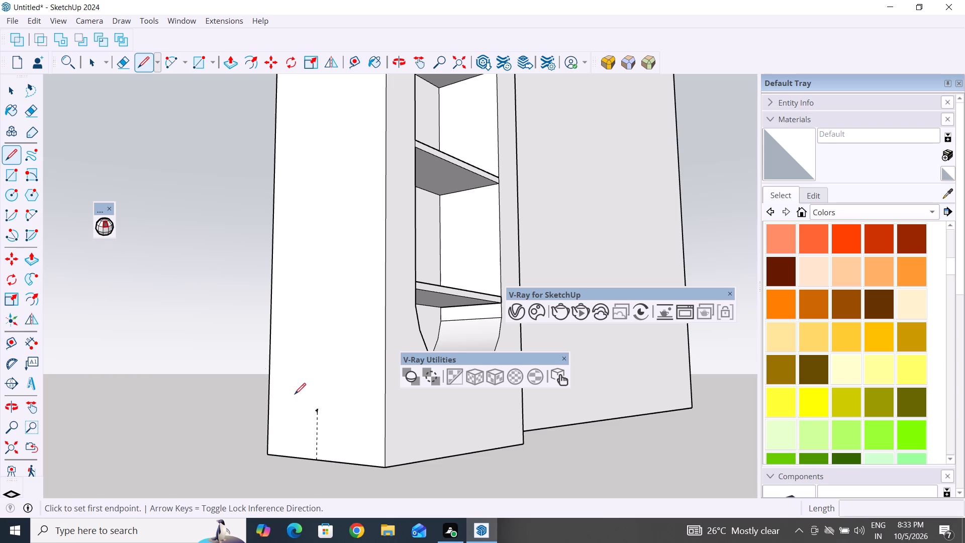
pyautogui.click(319, 409)
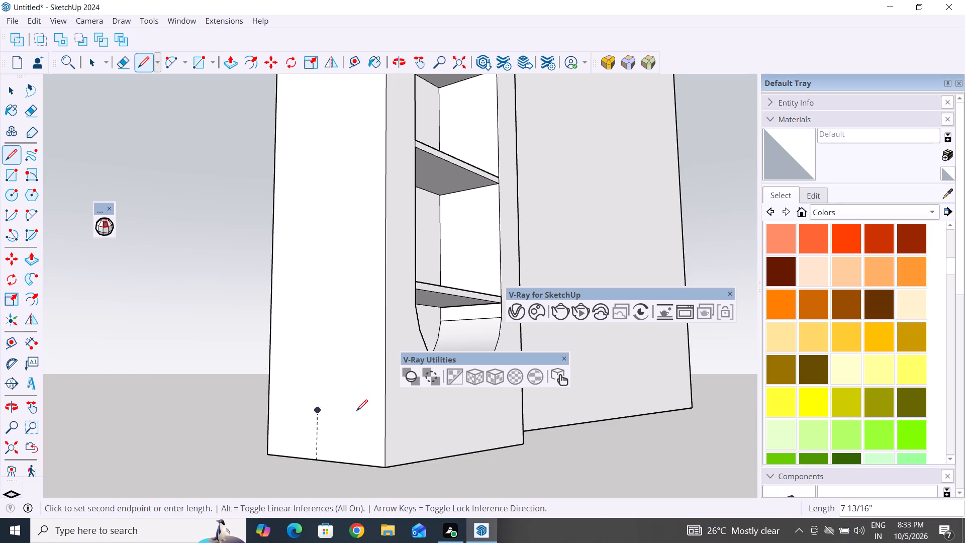
pyautogui.click(383, 416)
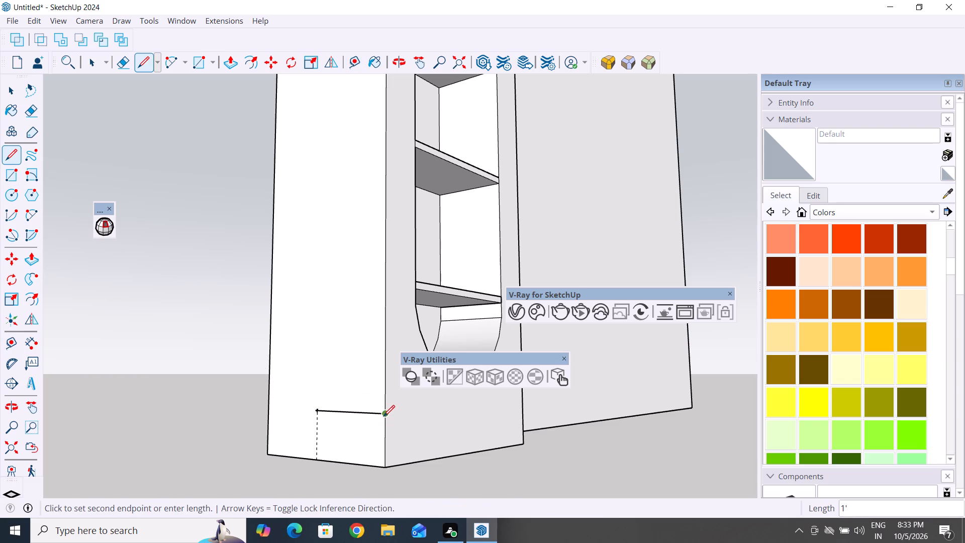
pyautogui.press('space')
pyautogui.moveTo(353, 445); pyautogui.dragTo(469, 448, button='middle')
pyautogui.scroll(4, 332, 421)
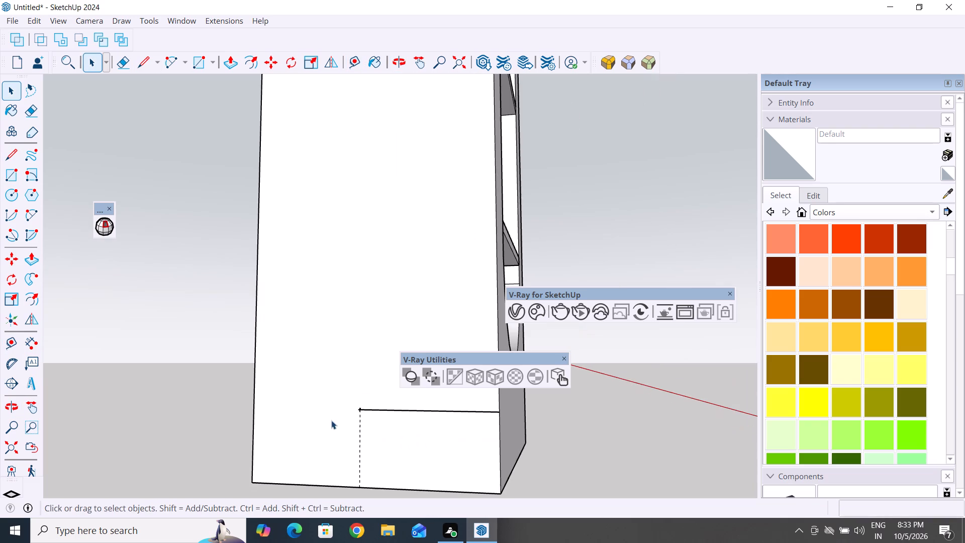
pyautogui.click(14, 155)
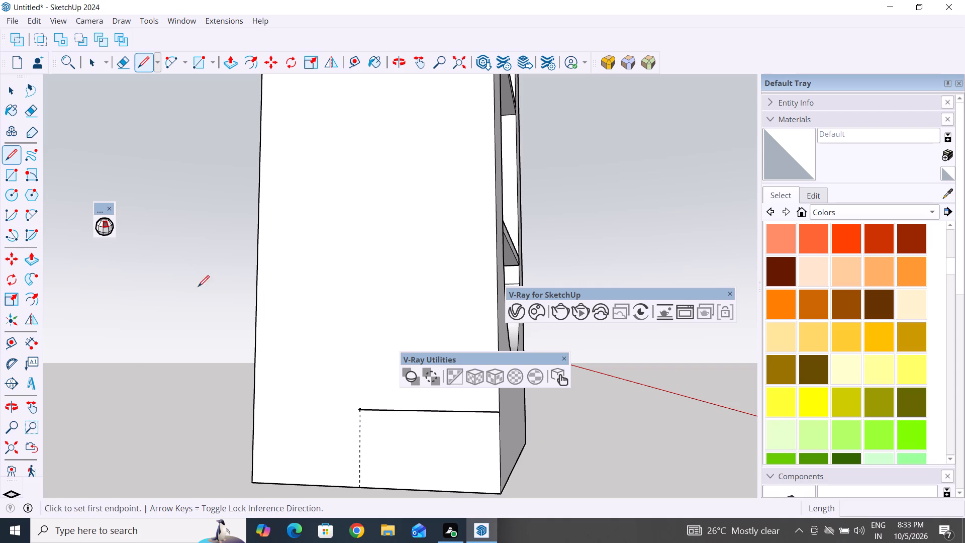
pyautogui.click(359, 411)
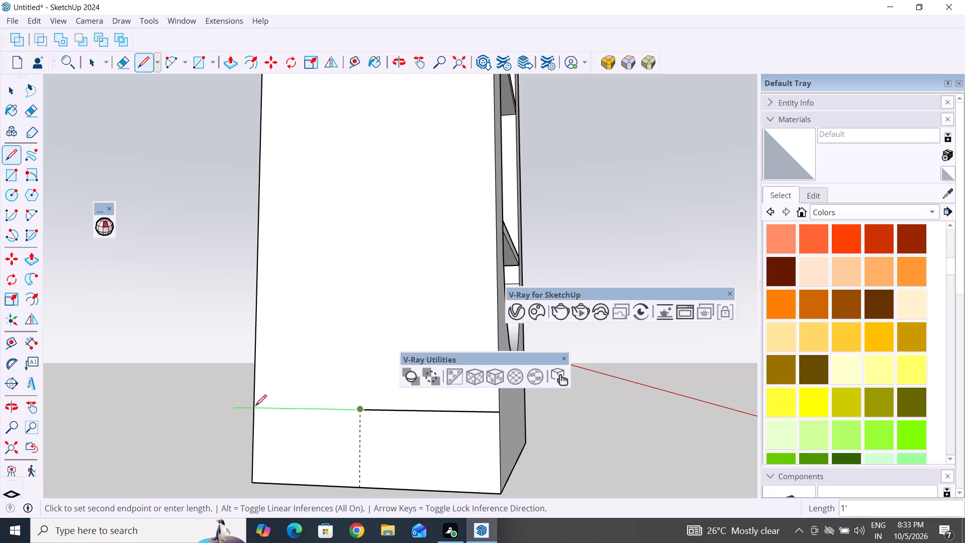
pyautogui.click(253, 404)
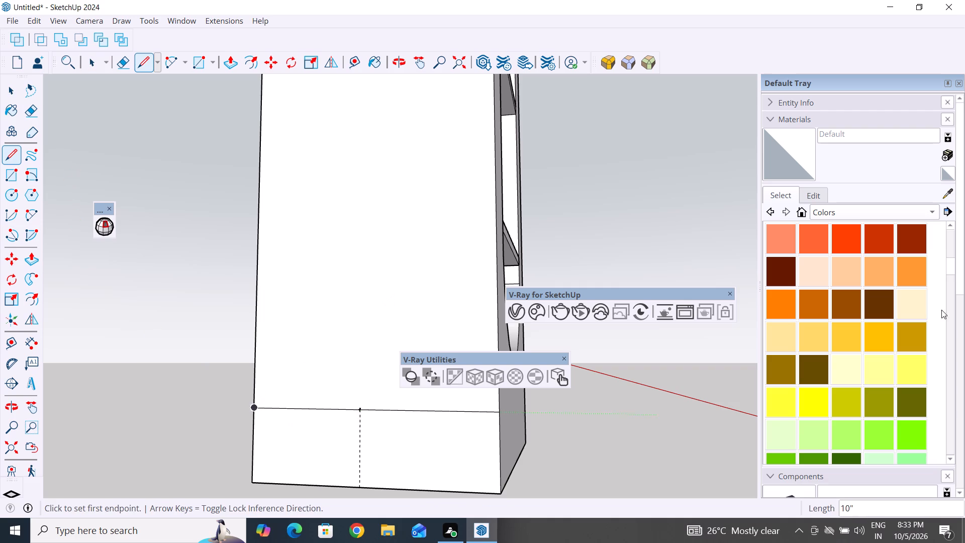
pyautogui.click(12, 95)
pyautogui.click(102, 293)
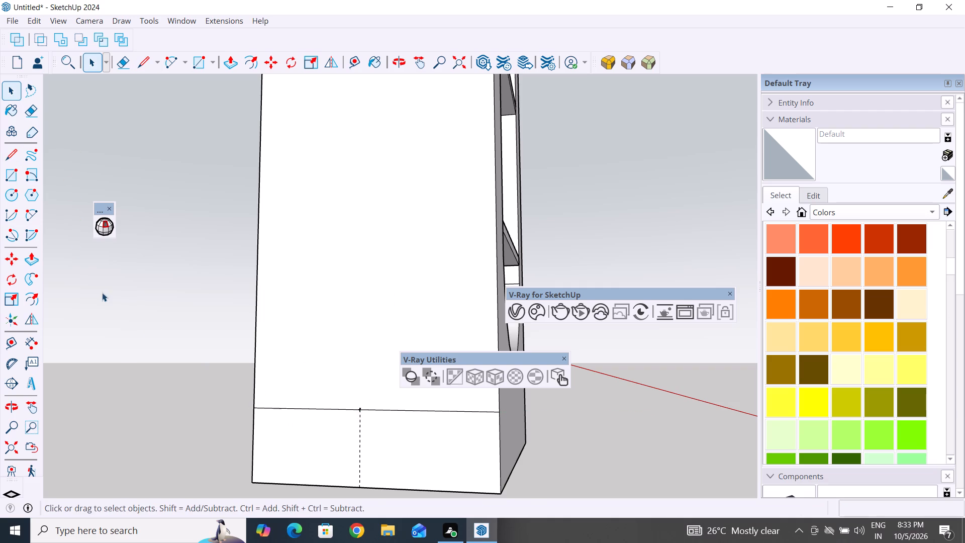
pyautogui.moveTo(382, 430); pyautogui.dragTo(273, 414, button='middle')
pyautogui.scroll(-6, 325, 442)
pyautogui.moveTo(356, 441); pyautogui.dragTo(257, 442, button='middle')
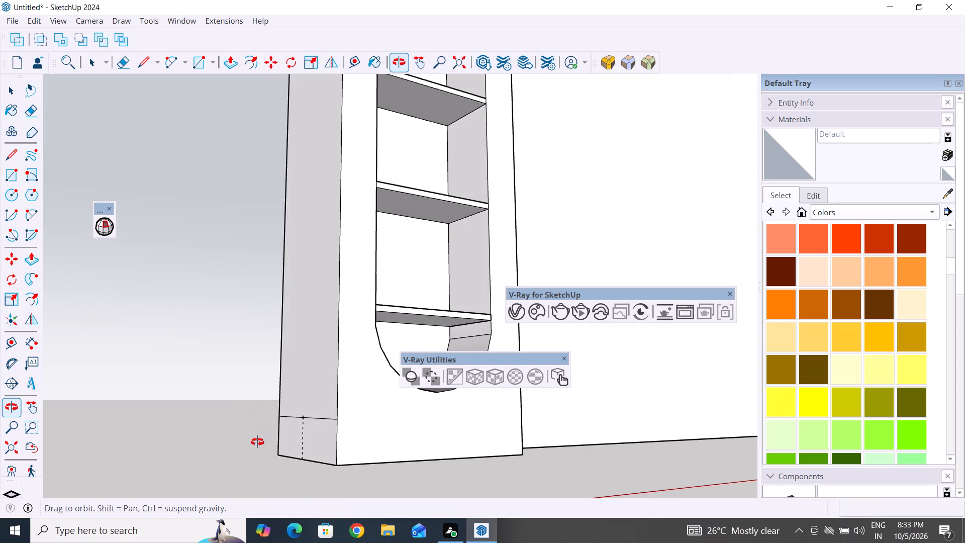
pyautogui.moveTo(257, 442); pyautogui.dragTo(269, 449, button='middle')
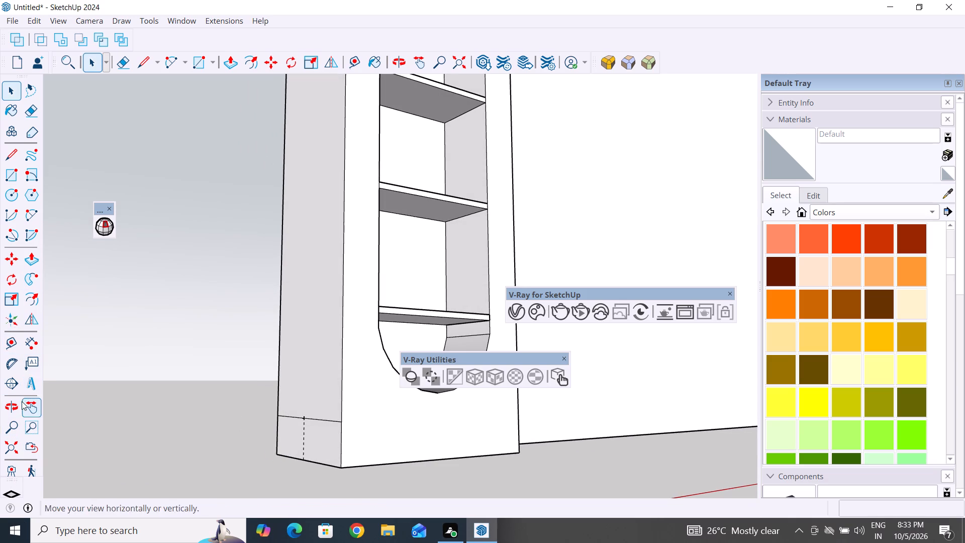
# Measure the height from the outer side face's bottom back corner to the end of the horizontal line above it.
pyautogui.click(37, 345)
pyautogui.scroll(4, 307, 456)
pyautogui.click(302, 462)
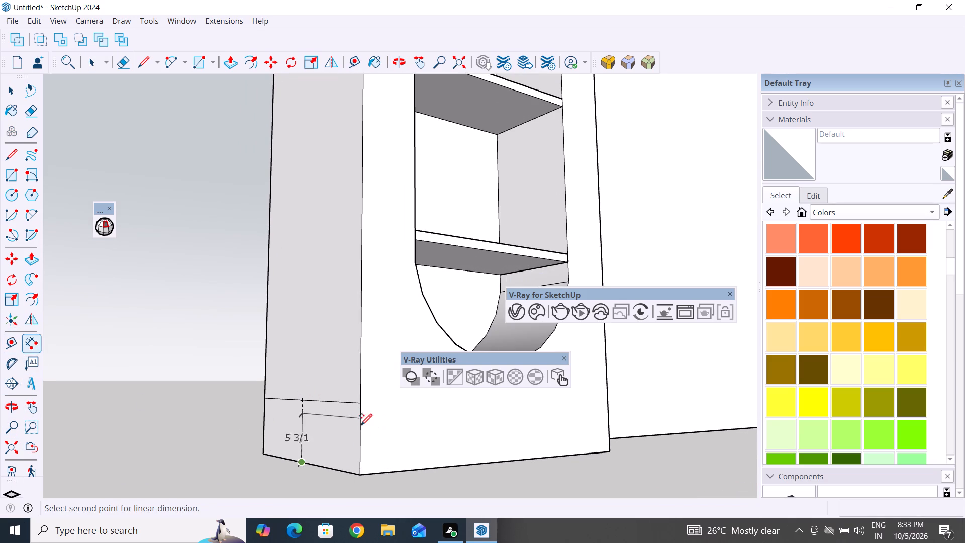
pyautogui.click(13, 88)
pyautogui.scroll(-5, 307, 332)
pyautogui.moveTo(286, 442); pyautogui.dragTo(383, 465, button='middle')
pyautogui.scroll(2, 334, 407)
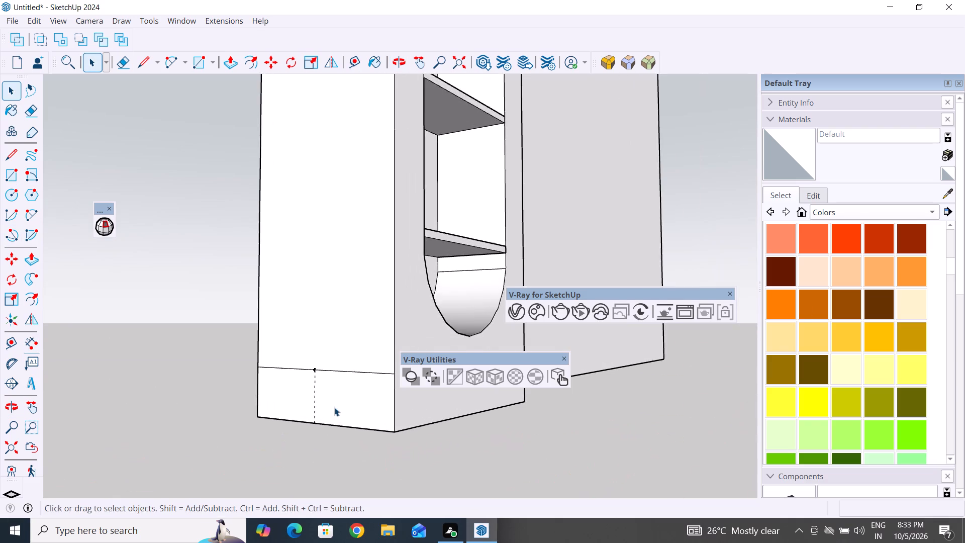
pyautogui.scroll(2, 334, 407)
pyautogui.moveTo(338, 464); pyautogui.dragTo(322, 501, button='middle')
pyautogui.scroll(3, 255, 444)
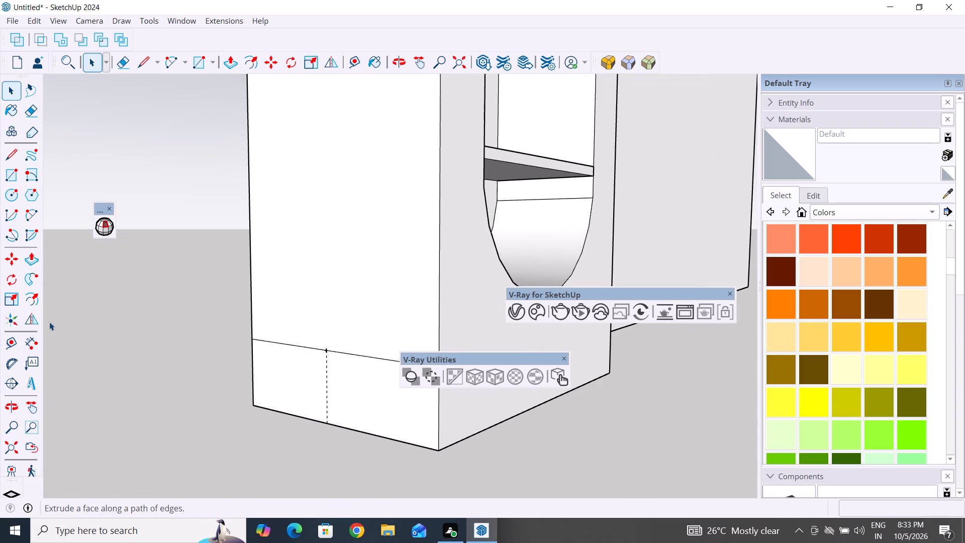
pyautogui.click(30, 346)
pyautogui.click(252, 406)
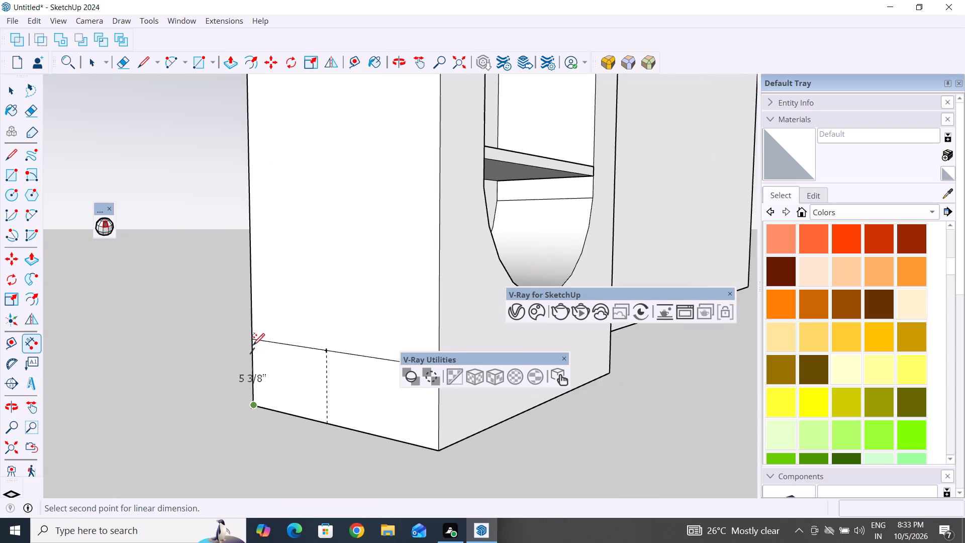
pyautogui.click(252, 337)
pyautogui.scroll(3, 222, 343)
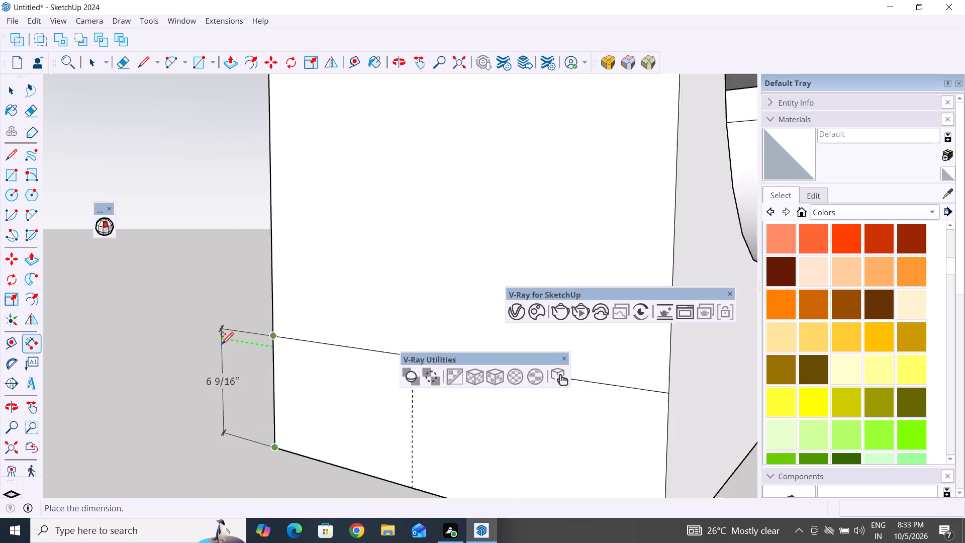
pyautogui.scroll(1, 222, 343)
pyautogui.scroll(-4, 222, 343)
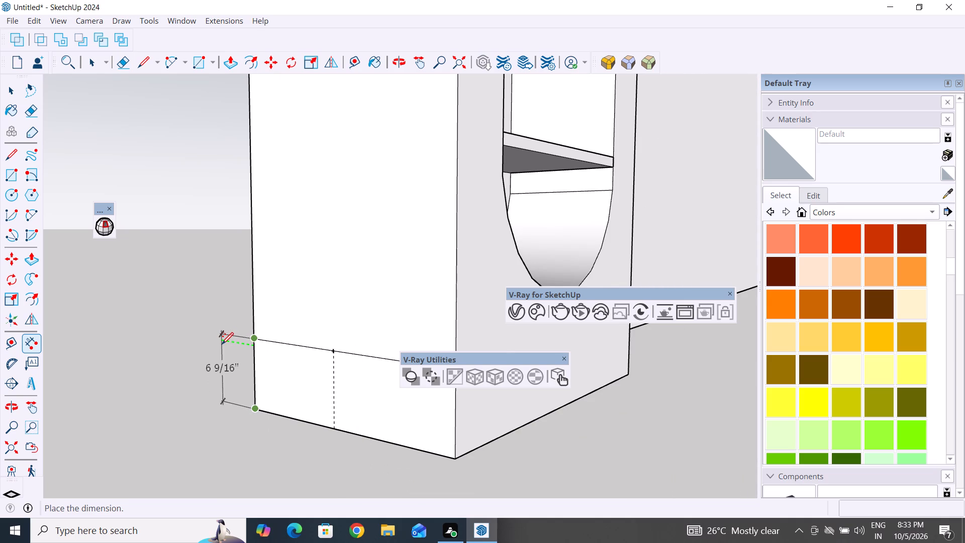
pyautogui.press('Escape')
# Undo the horizontal line and the short vertical guide on the projecting strip's outer side face.
pyautogui.keyDown('ctrl'); pyautogui.click(314, 392); pyautogui.keyUp('ctrl')
pyautogui.hotkey('ctrl', 'z')
pyautogui.hotkey('ctrl', 'z')
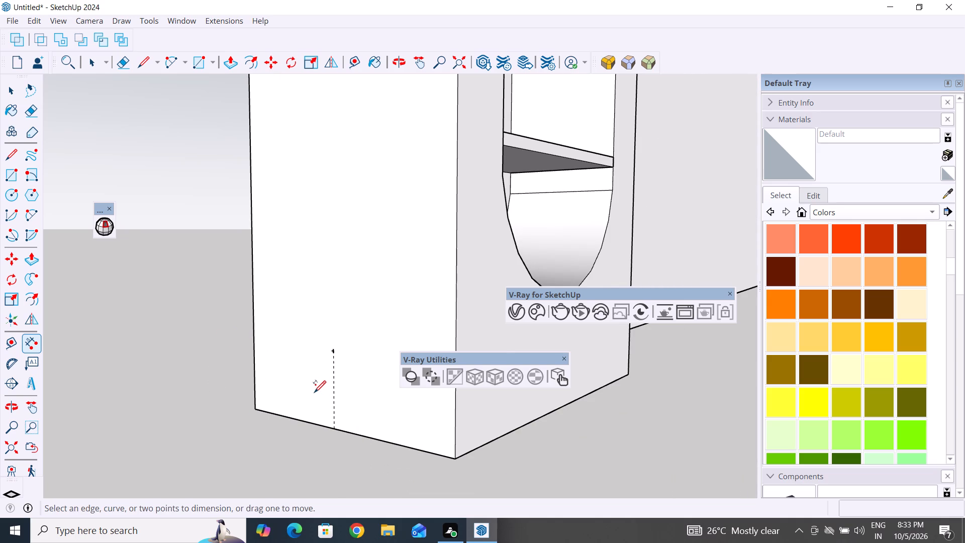
pyautogui.hotkey('ctrl', 'z')
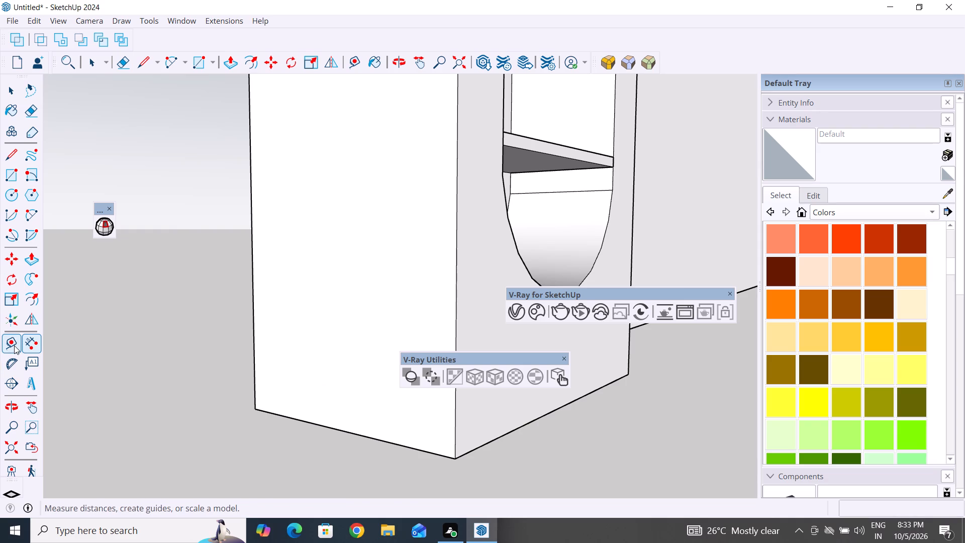
# Place a guide on the strip's outer side face parallel to its bottom edge, 6" above it.
pyautogui.click(14, 345)
pyautogui.click(293, 419)
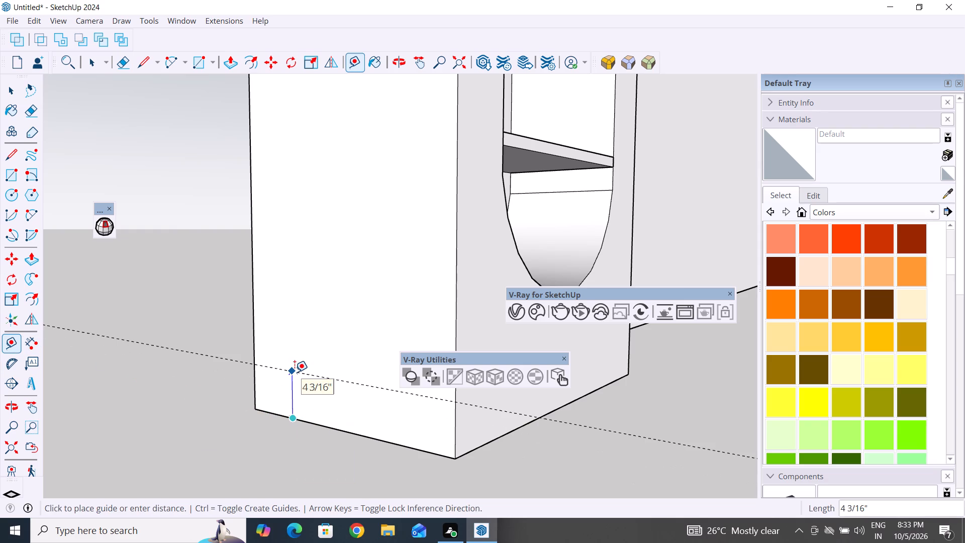
pyautogui.write('6"')
pyautogui.press('Return')
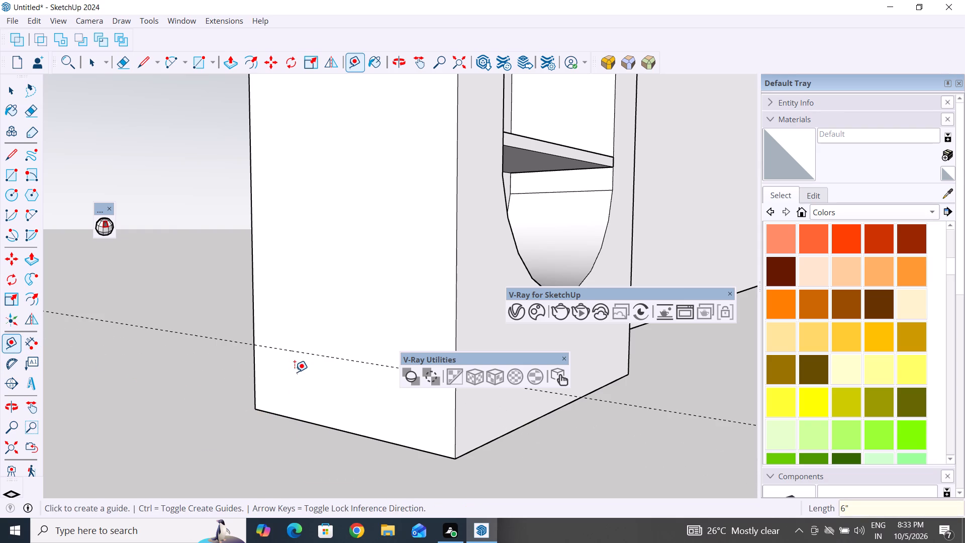
# Place a guide on the strip's outer side face parallel to its top edge, 6" below it.
pyautogui.scroll(-18, 288, 362)
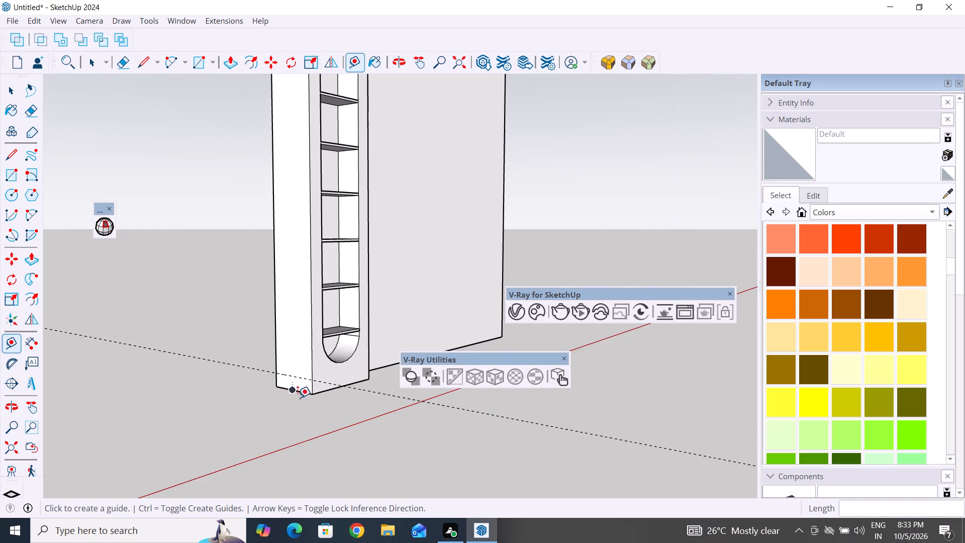
pyautogui.moveTo(295, 403); pyautogui.dragTo(274, 411, button='middle')
pyautogui.scroll(-6, 287, 415)
pyautogui.scroll(8, 298, 179)
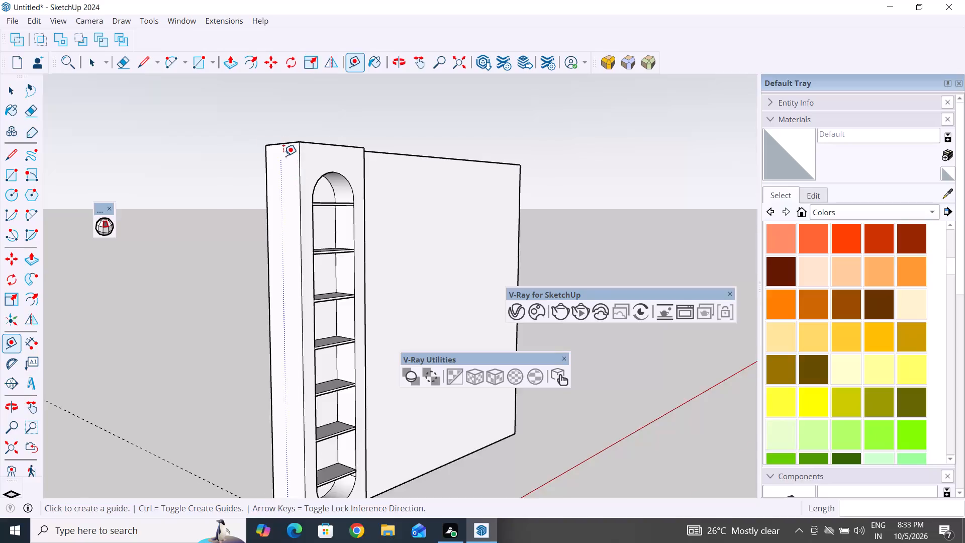
pyautogui.click(280, 139)
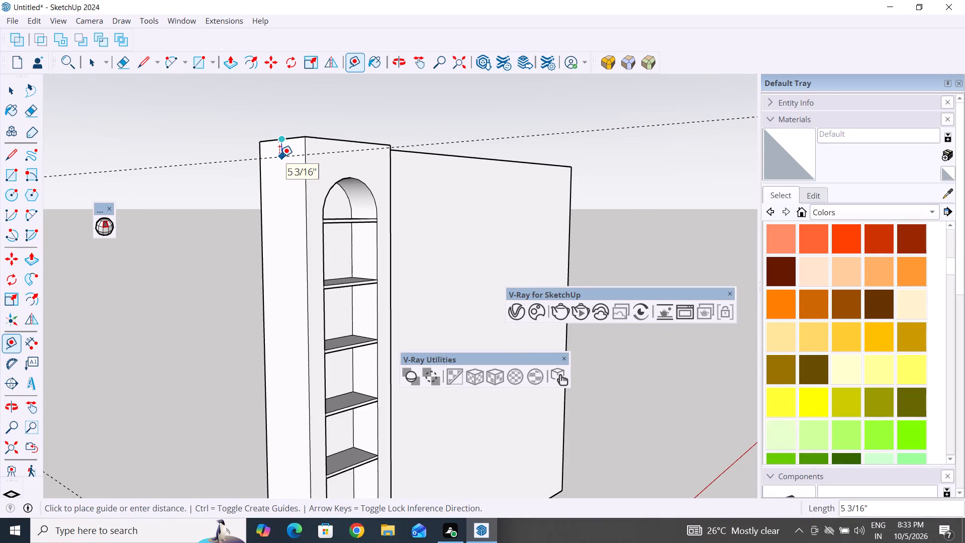
pyautogui.write('6"')
pyautogui.press('Return')
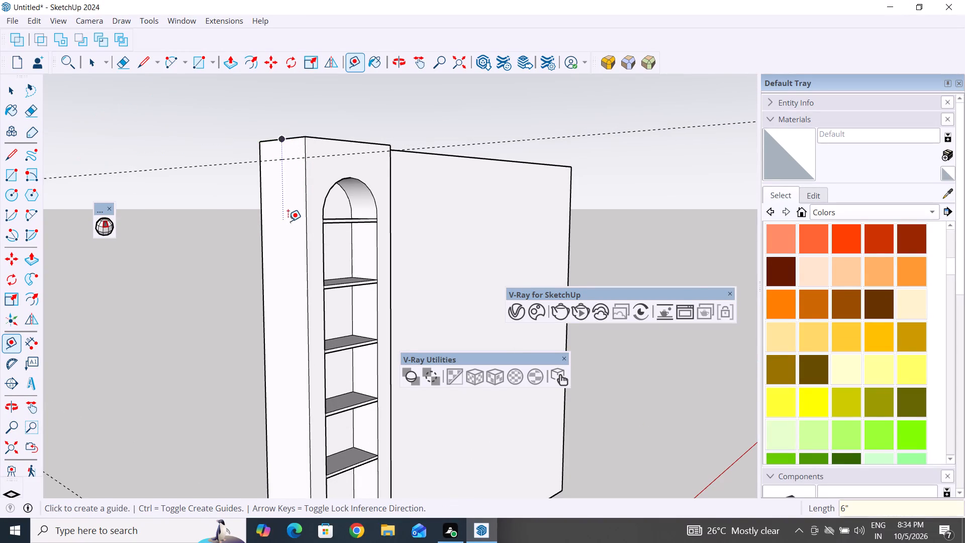
# Draw a 3' line across the top face from the inner corner where strip meets panel to the outer side edge.
pyautogui.moveTo(288, 221); pyautogui.dragTo(284, 265, button='middle')
pyautogui.scroll(1, 284, 265)
pyautogui.scroll(-11, 229, 156)
pyautogui.moveTo(153, 269); pyautogui.dragTo(65, 246, button='middle')
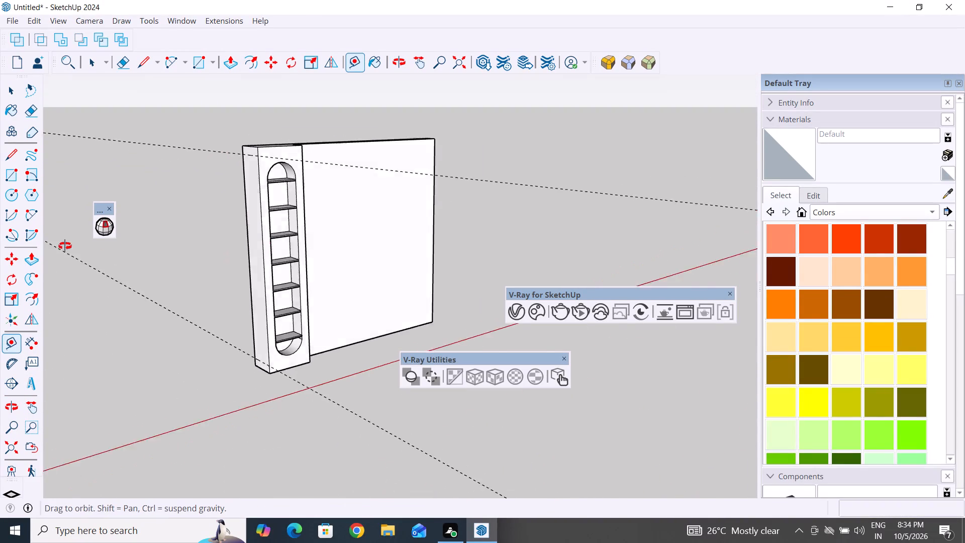
pyautogui.moveTo(65, 246); pyautogui.dragTo(49, 241, button='middle')
pyautogui.moveTo(345, 263); pyautogui.dragTo(233, 371, button='middle')
pyautogui.moveTo(310, 159); pyautogui.dragTo(506, 146, button='middle')
pyautogui.click(12, 152)
pyautogui.scroll(5, 306, 125)
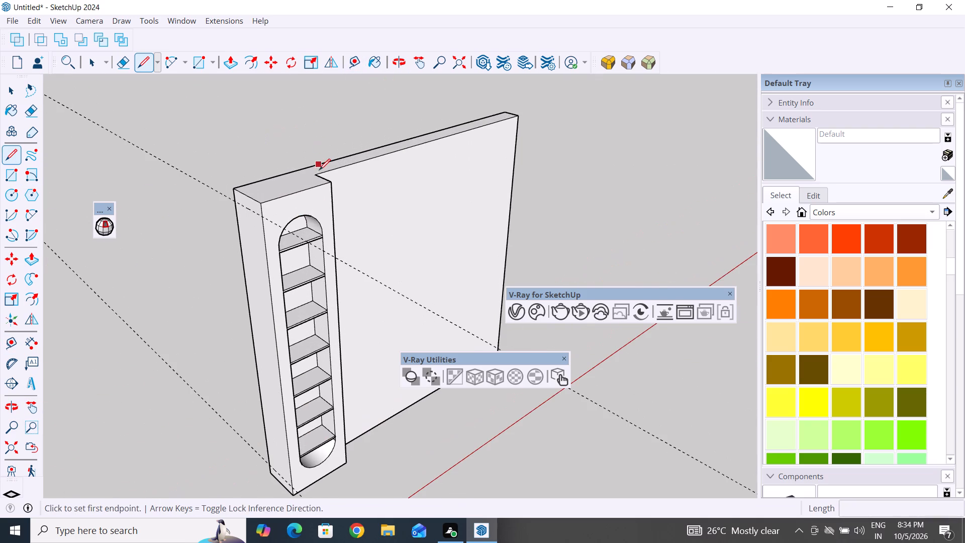
pyautogui.click(319, 171)
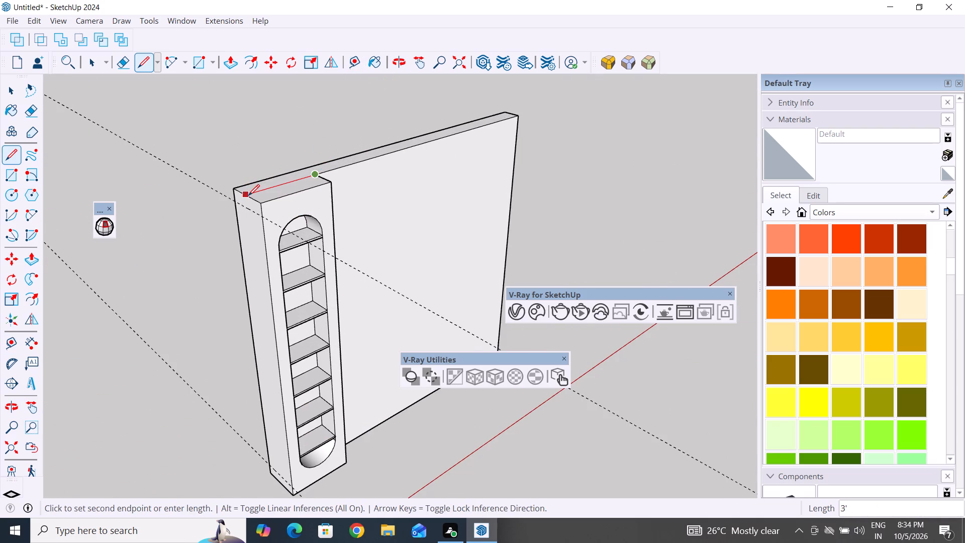
pyautogui.click(248, 196)
# Draw a 14' vertical line down the outer side face from the top seam point to the bottom edge.
pyautogui.moveTo(245, 211); pyautogui.dragTo(305, 157, button='middle')
pyautogui.scroll(-9, 286, 172)
pyautogui.scroll(3, 276, 336)
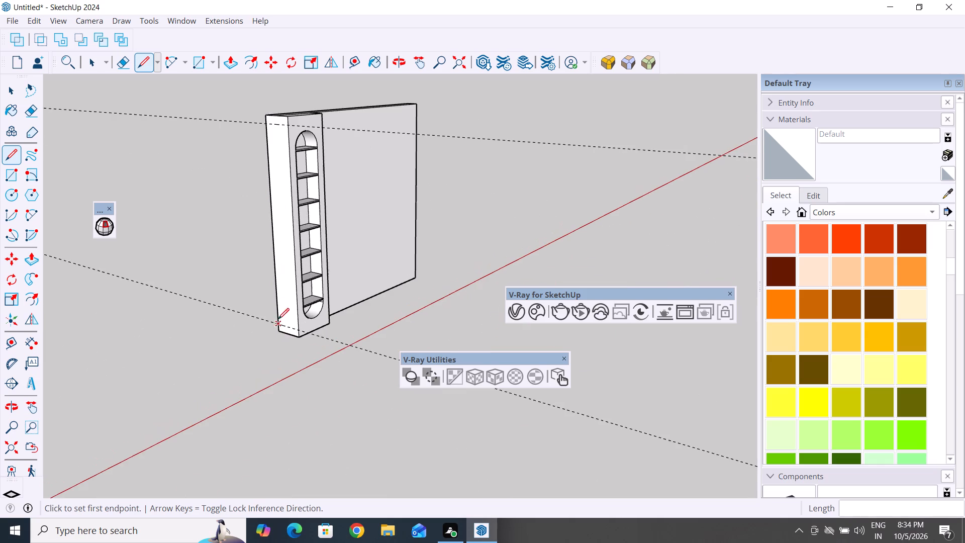
pyautogui.scroll(9, 270, 118)
pyautogui.moveTo(289, 148); pyautogui.dragTo(288, 166, button='middle')
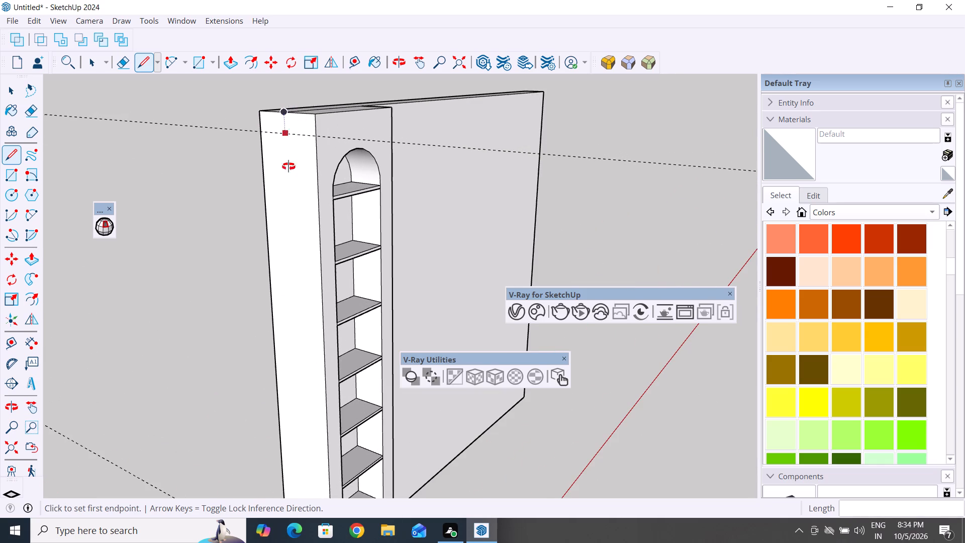
pyautogui.moveTo(288, 166); pyautogui.dragTo(288, 218, button='middle')
pyautogui.click(277, 142)
pyautogui.scroll(-9, 273, 142)
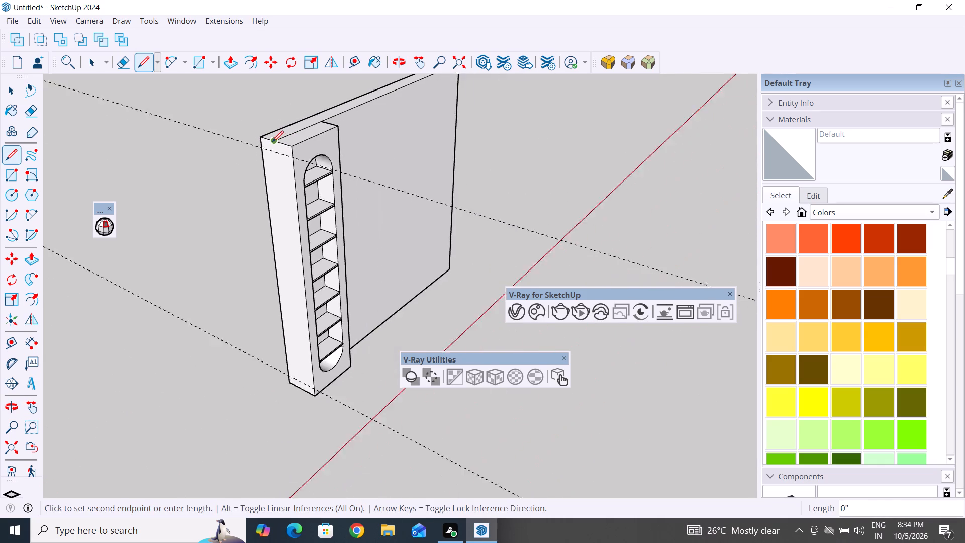
pyautogui.scroll(-3, 272, 142)
pyautogui.moveTo(291, 304); pyautogui.dragTo(314, 158, button='middle')
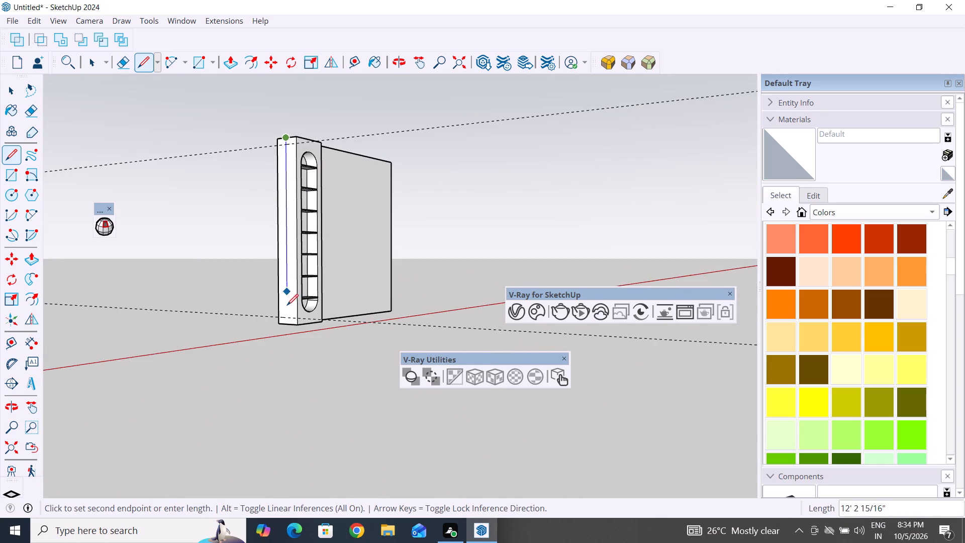
pyautogui.click(287, 323)
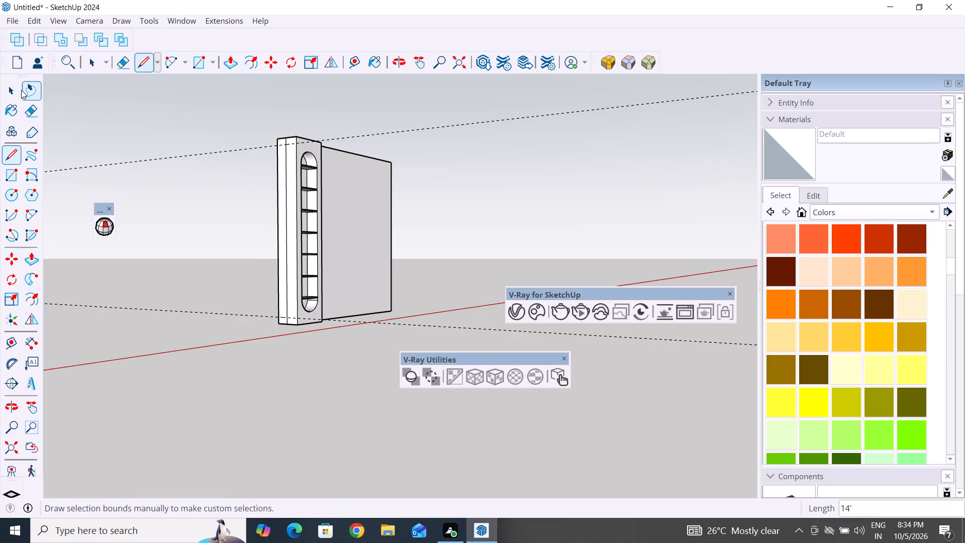
pyautogui.click(21, 89)
pyautogui.click(153, 219)
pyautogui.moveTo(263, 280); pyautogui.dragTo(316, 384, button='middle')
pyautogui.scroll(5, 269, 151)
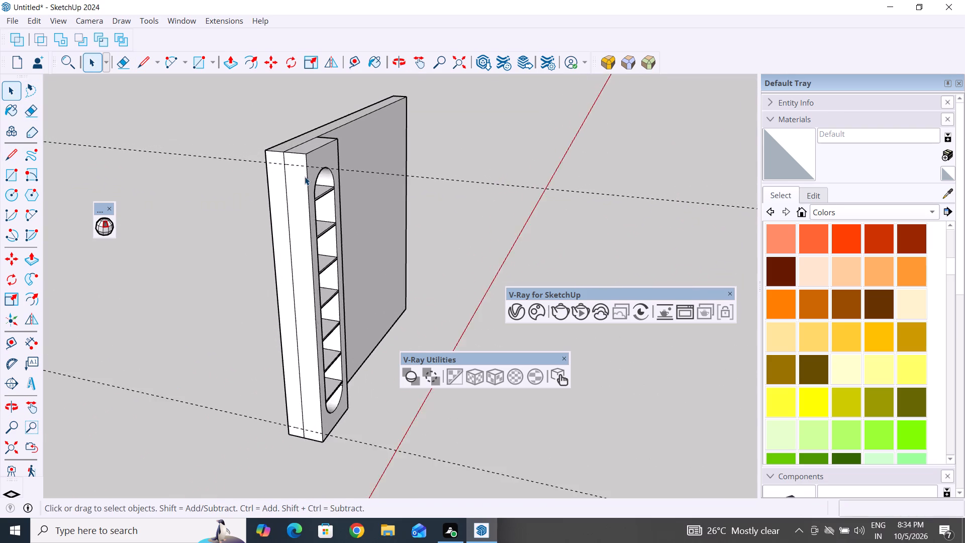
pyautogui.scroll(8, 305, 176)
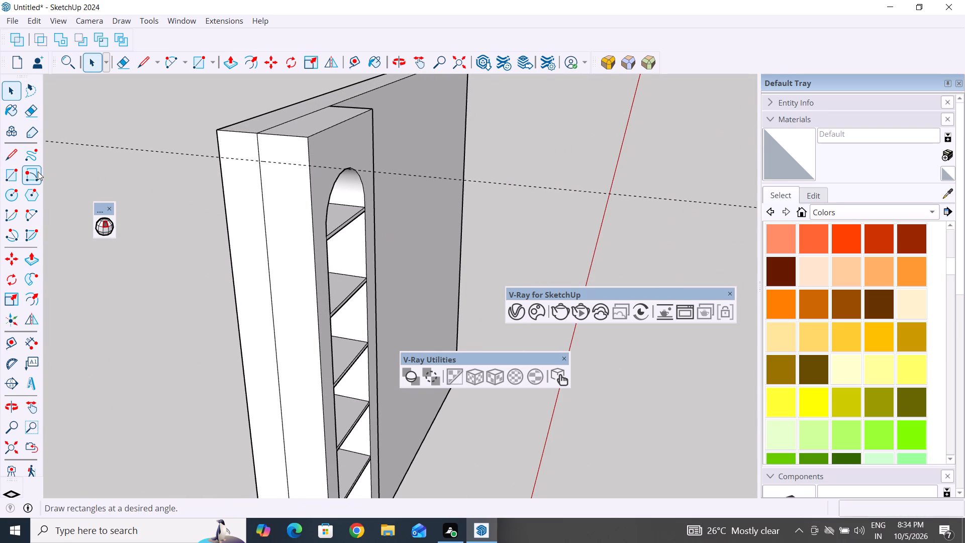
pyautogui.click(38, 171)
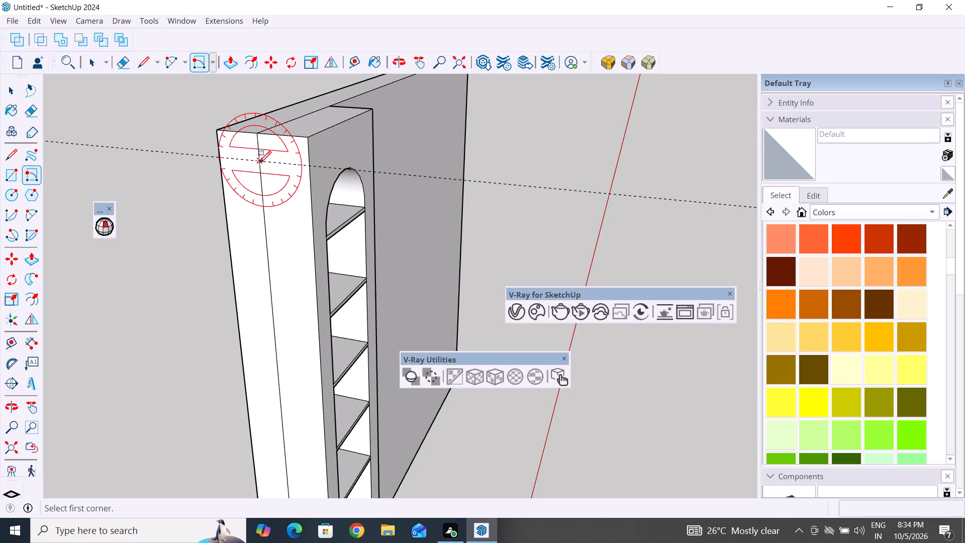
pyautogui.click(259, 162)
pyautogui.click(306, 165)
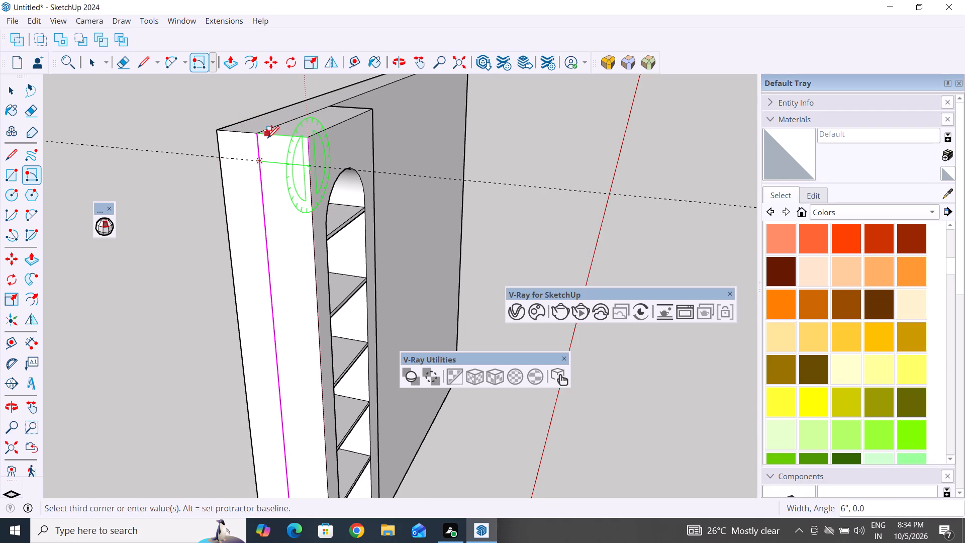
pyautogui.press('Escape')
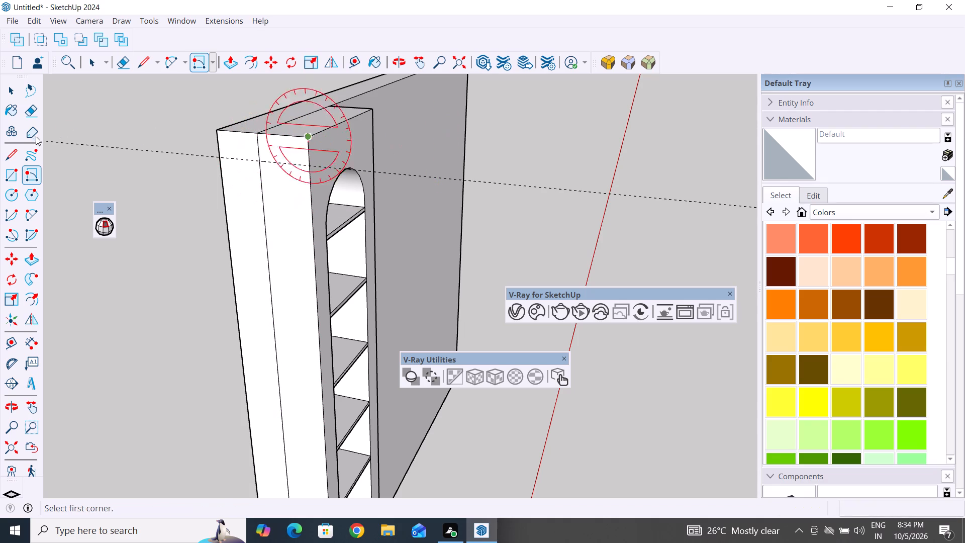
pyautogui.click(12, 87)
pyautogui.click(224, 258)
# Examine the base of the projecting strip, its side seam and the lower guide from several angles.
pyautogui.scroll(-13, 235, 259)
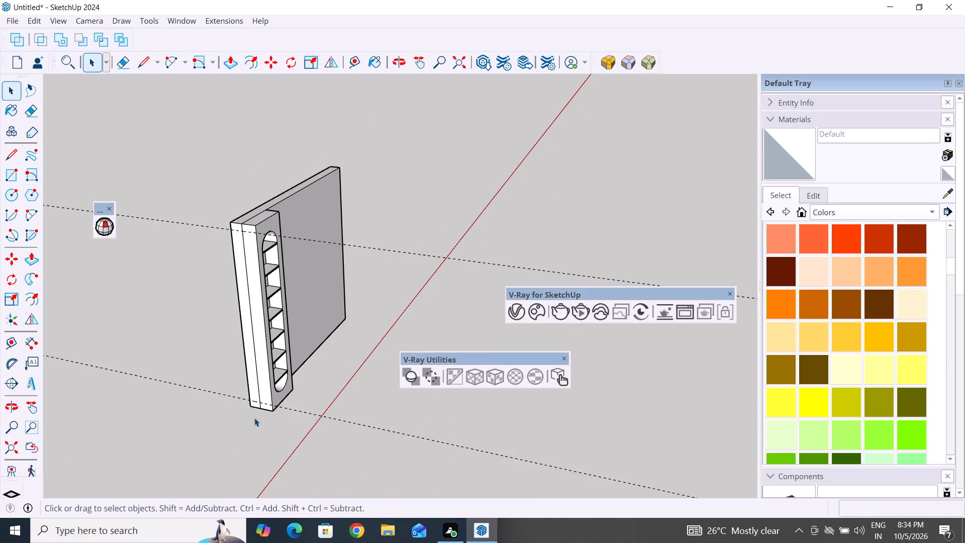
pyautogui.moveTo(275, 409); pyautogui.dragTo(284, 331, button='middle')
pyautogui.scroll(13, 254, 423)
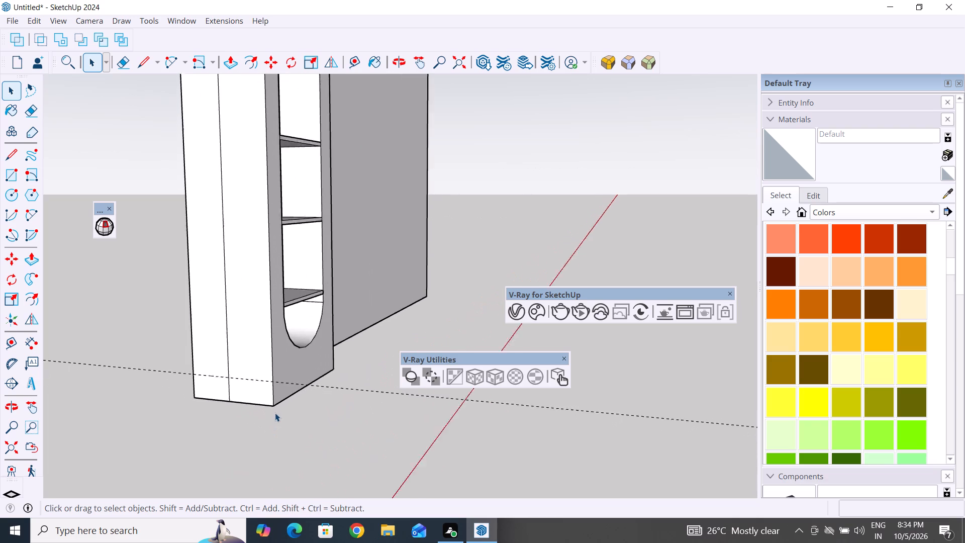
pyautogui.scroll(1, 275, 413)
pyautogui.moveTo(318, 401); pyautogui.dragTo(231, 409, button='middle')
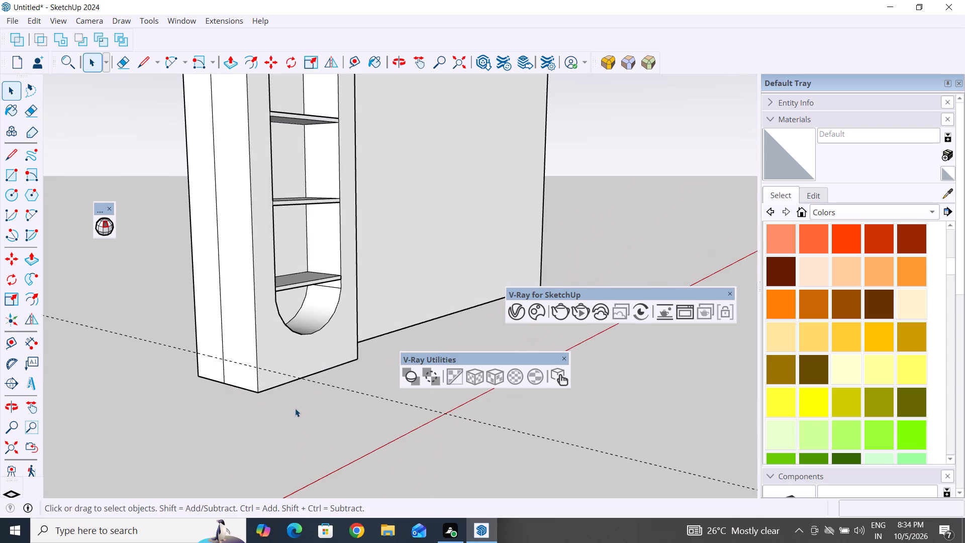
pyautogui.moveTo(281, 416); pyautogui.dragTo(254, 421, button='middle')
pyautogui.moveTo(337, 395); pyautogui.dragTo(163, 408, button='middle')
pyautogui.scroll(5, 311, 369)
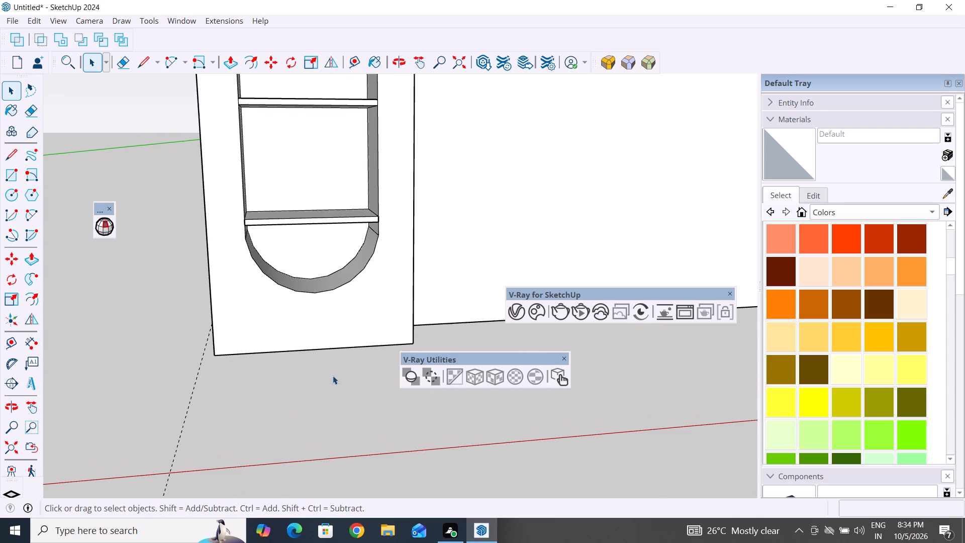
pyautogui.middleClick(230, 349)
pyautogui.middleClick(230, 349)
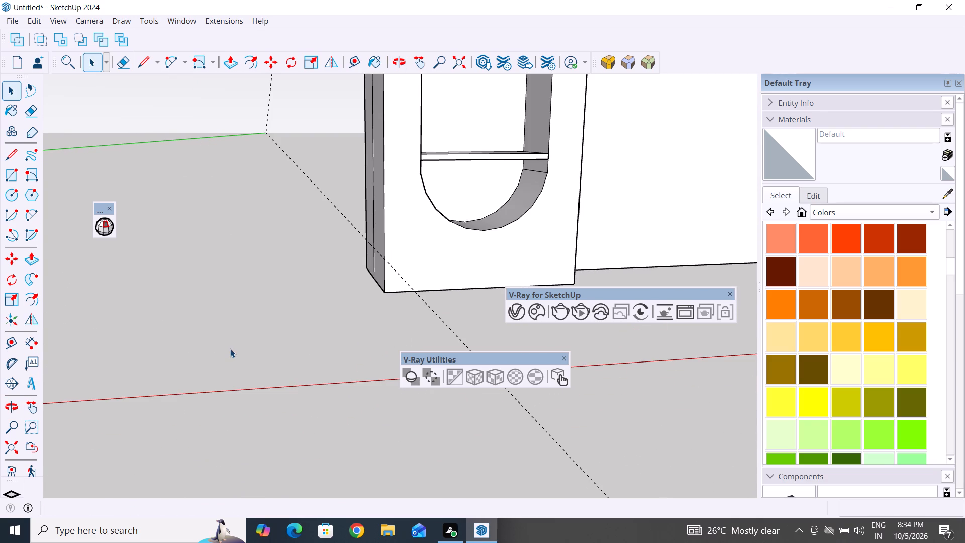
pyautogui.scroll(-5, 306, 355)
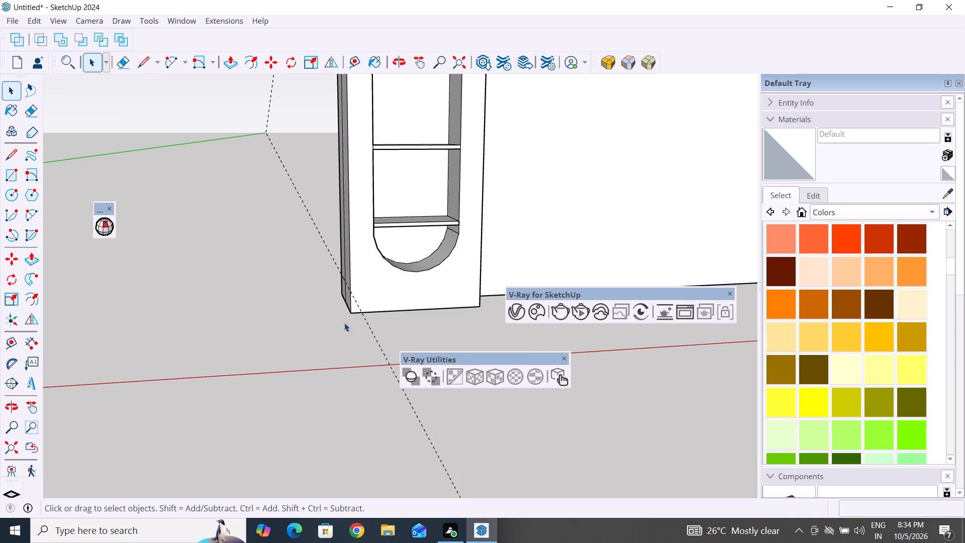
pyautogui.scroll(-5, 151, 365)
pyautogui.moveTo(287, 380); pyautogui.dragTo(428, 386, button='middle')
pyautogui.scroll(4, 237, 296)
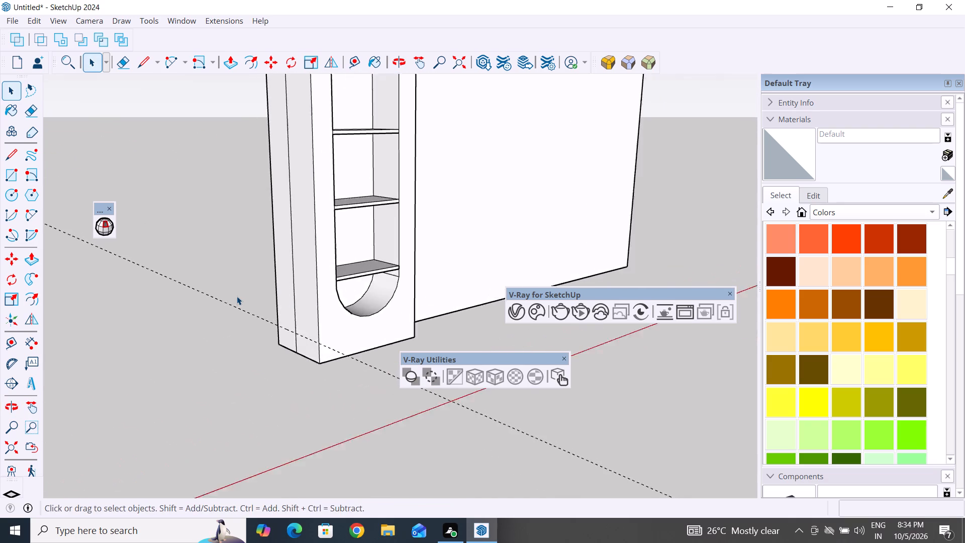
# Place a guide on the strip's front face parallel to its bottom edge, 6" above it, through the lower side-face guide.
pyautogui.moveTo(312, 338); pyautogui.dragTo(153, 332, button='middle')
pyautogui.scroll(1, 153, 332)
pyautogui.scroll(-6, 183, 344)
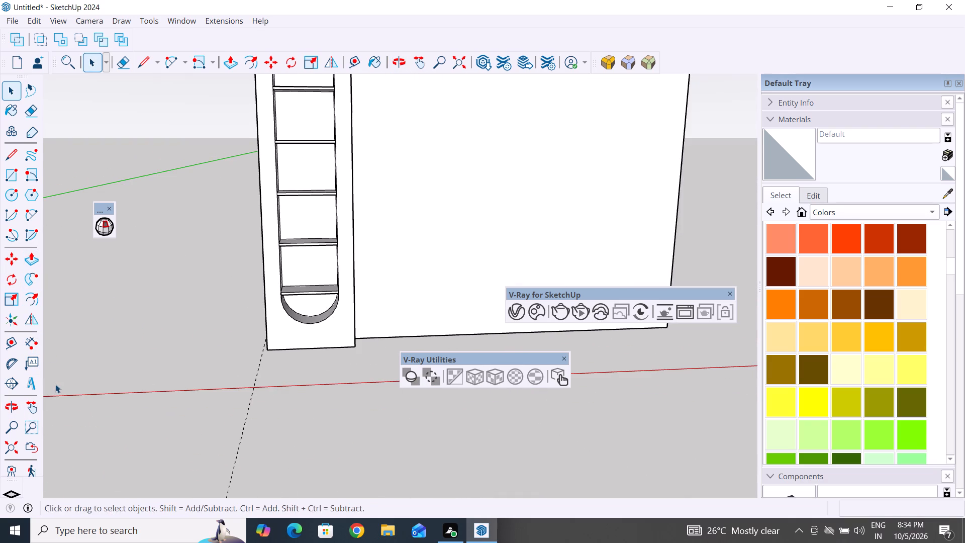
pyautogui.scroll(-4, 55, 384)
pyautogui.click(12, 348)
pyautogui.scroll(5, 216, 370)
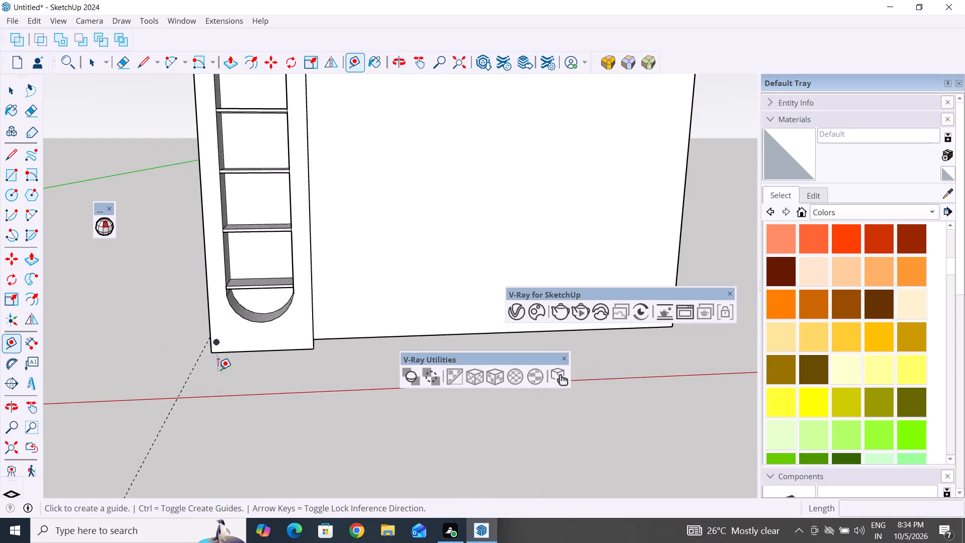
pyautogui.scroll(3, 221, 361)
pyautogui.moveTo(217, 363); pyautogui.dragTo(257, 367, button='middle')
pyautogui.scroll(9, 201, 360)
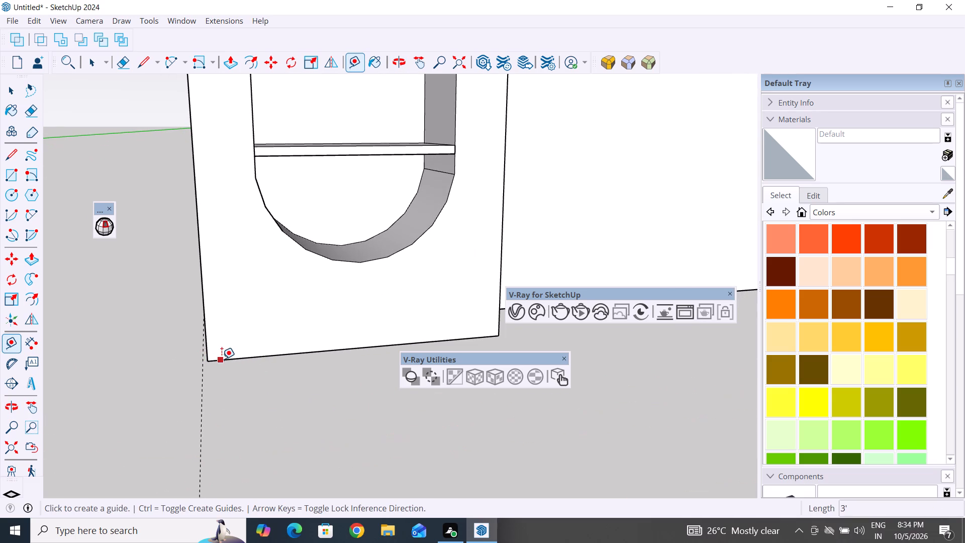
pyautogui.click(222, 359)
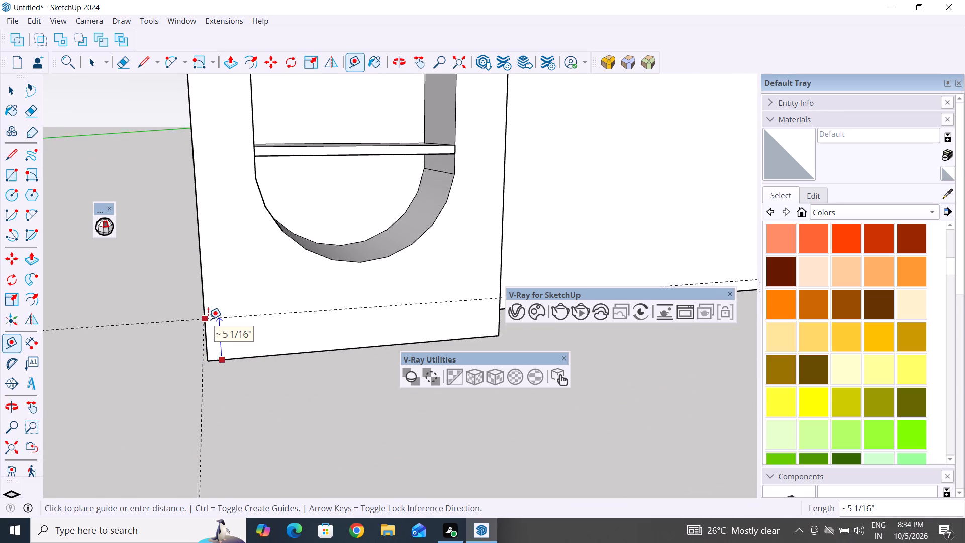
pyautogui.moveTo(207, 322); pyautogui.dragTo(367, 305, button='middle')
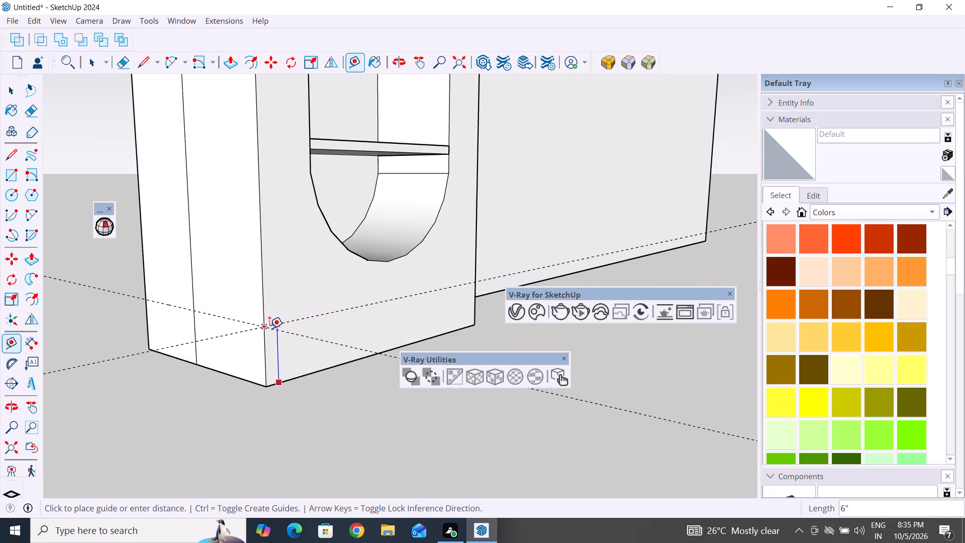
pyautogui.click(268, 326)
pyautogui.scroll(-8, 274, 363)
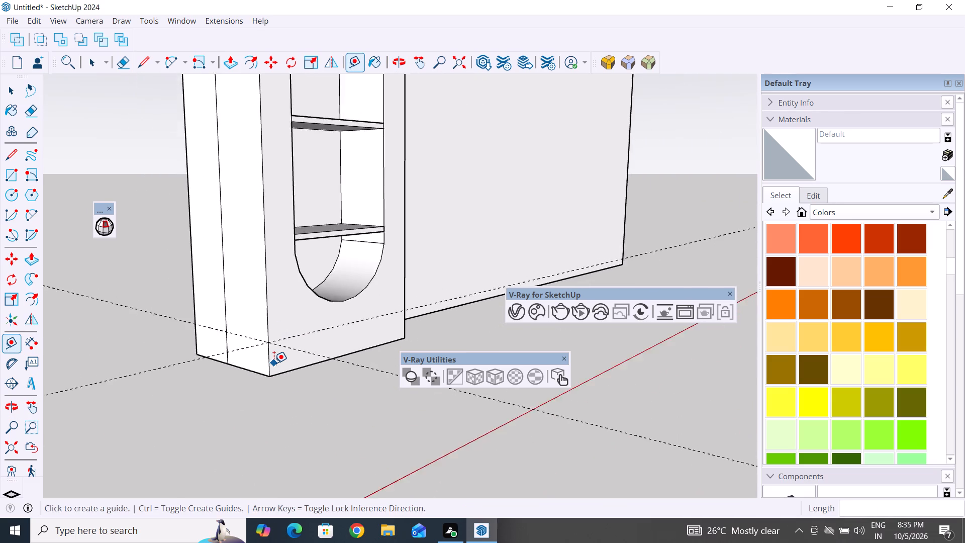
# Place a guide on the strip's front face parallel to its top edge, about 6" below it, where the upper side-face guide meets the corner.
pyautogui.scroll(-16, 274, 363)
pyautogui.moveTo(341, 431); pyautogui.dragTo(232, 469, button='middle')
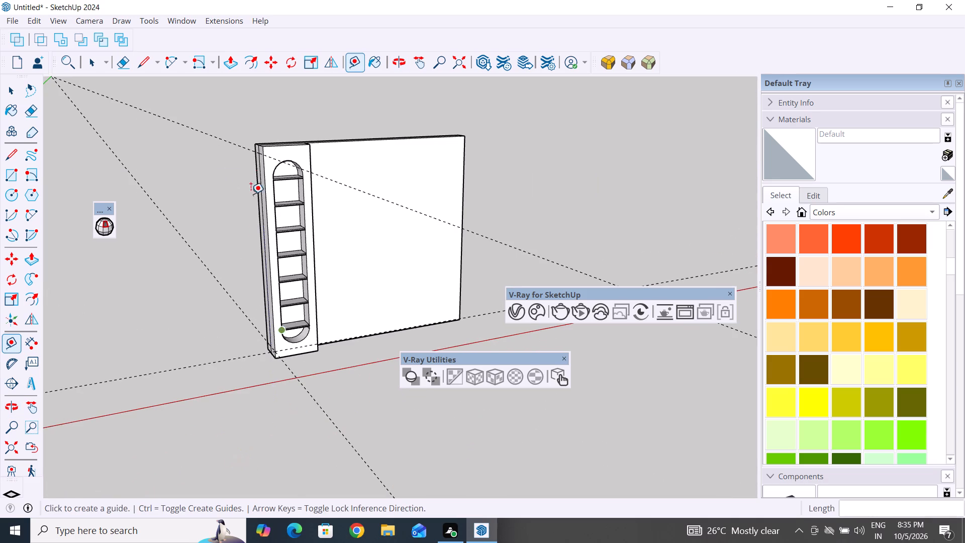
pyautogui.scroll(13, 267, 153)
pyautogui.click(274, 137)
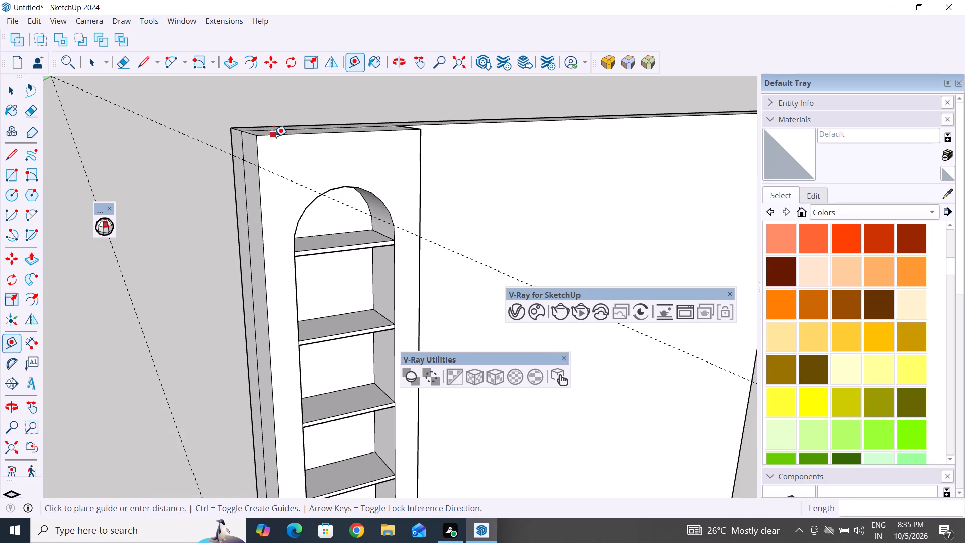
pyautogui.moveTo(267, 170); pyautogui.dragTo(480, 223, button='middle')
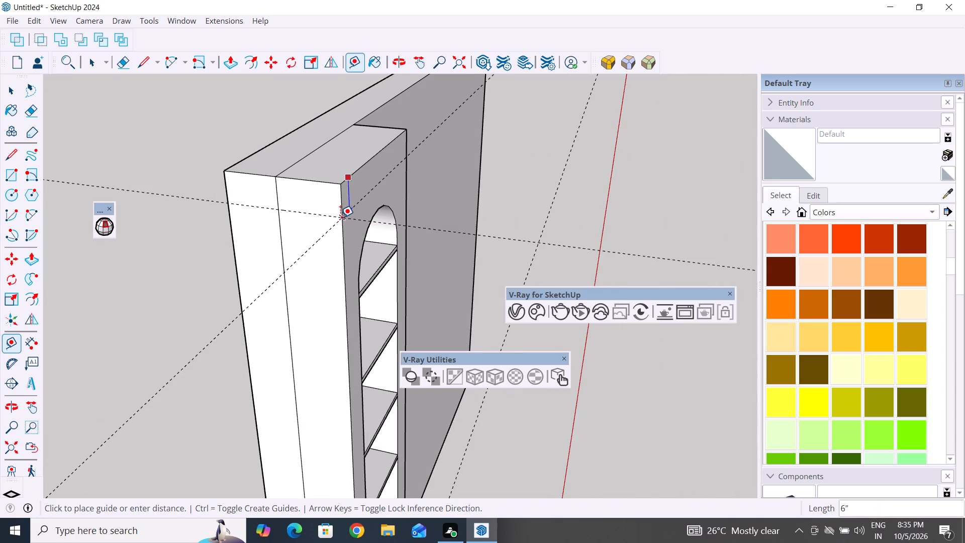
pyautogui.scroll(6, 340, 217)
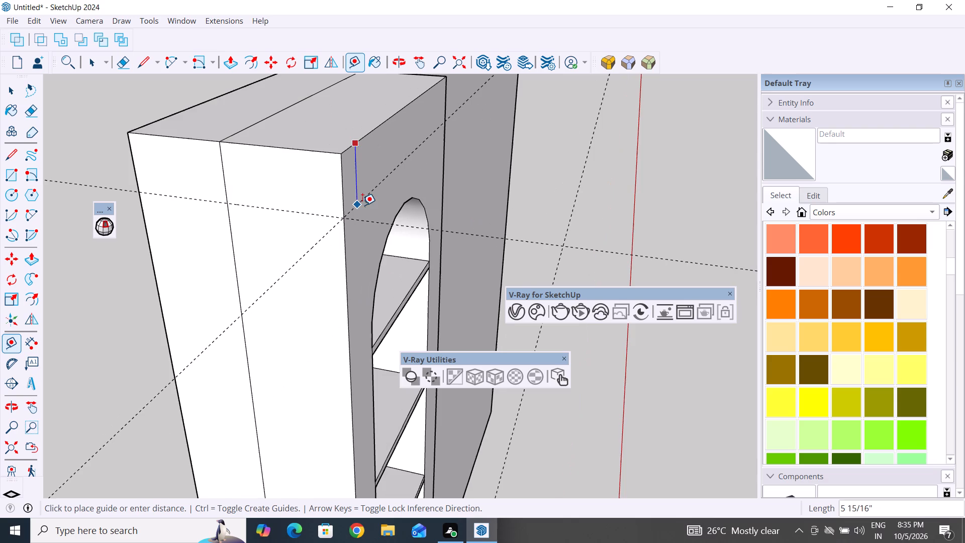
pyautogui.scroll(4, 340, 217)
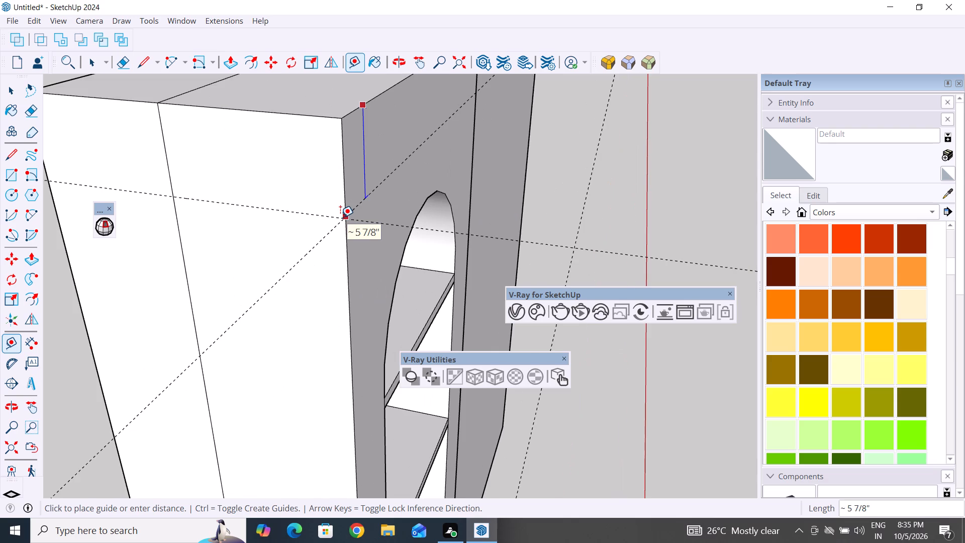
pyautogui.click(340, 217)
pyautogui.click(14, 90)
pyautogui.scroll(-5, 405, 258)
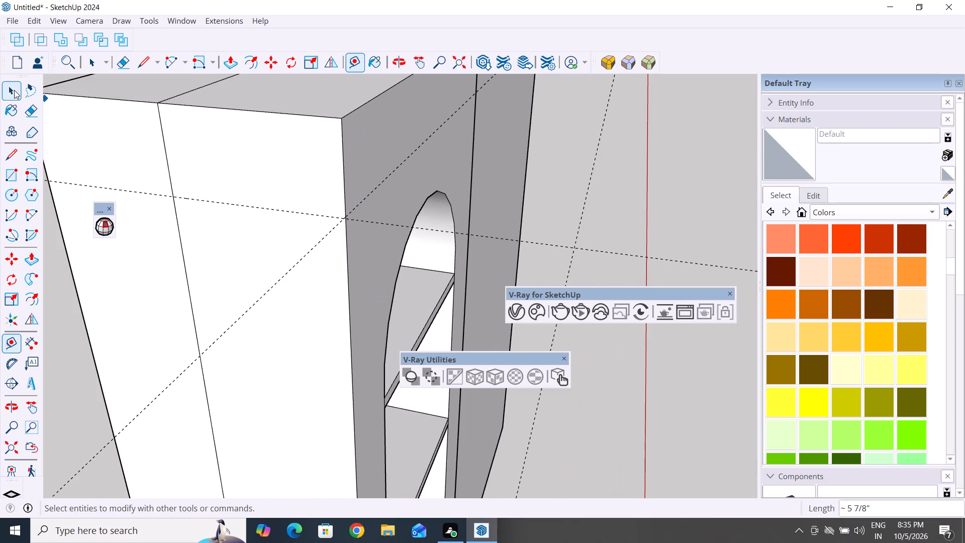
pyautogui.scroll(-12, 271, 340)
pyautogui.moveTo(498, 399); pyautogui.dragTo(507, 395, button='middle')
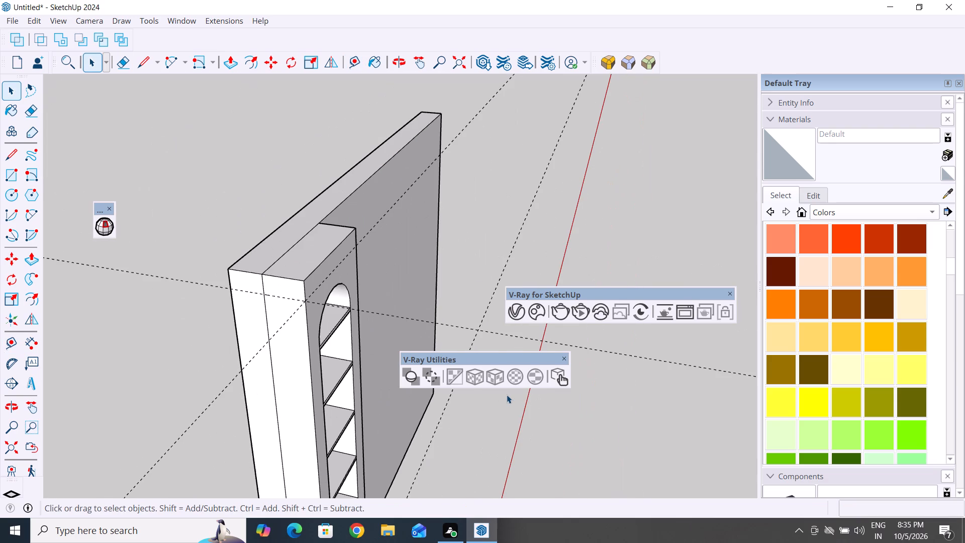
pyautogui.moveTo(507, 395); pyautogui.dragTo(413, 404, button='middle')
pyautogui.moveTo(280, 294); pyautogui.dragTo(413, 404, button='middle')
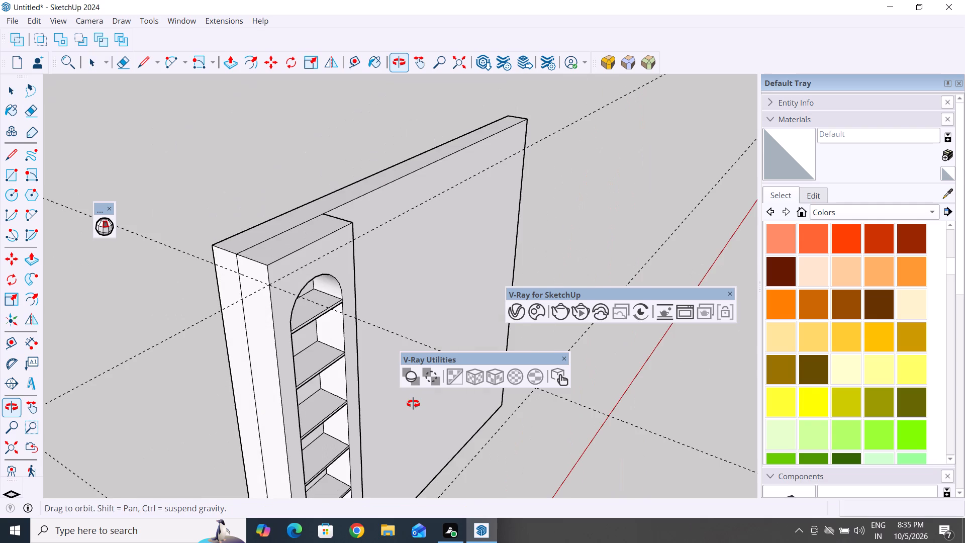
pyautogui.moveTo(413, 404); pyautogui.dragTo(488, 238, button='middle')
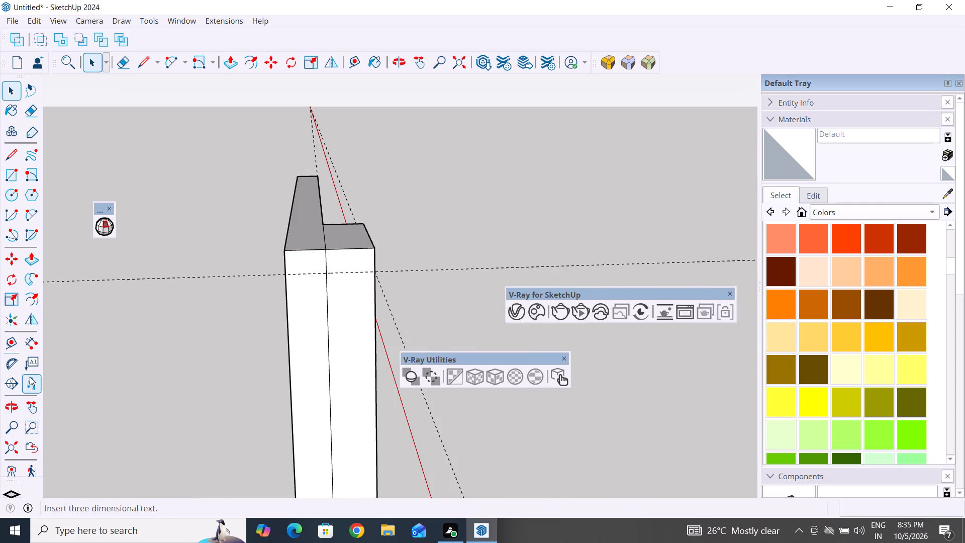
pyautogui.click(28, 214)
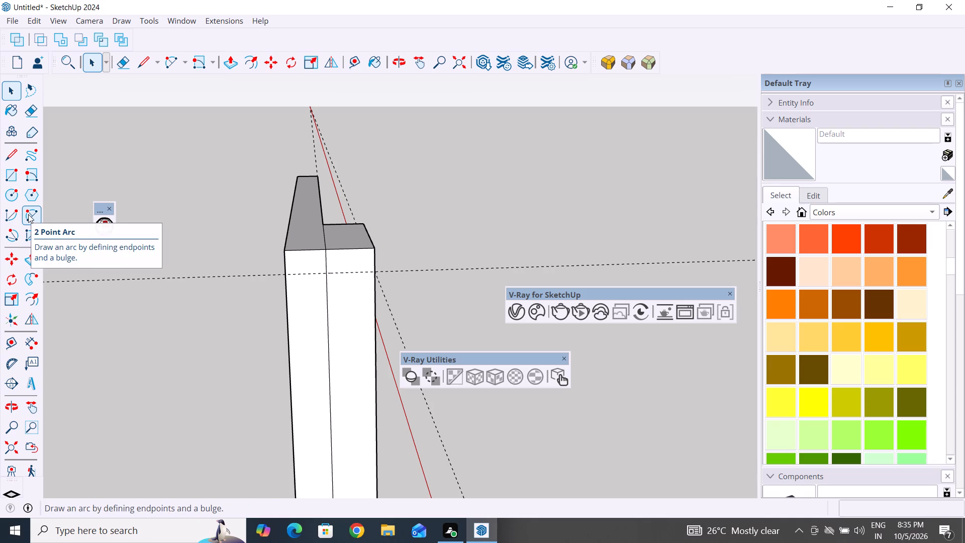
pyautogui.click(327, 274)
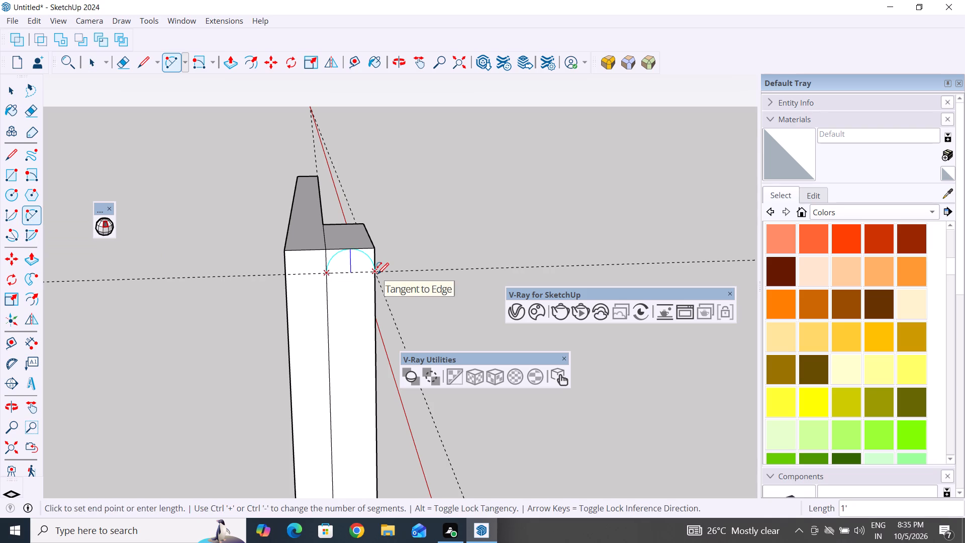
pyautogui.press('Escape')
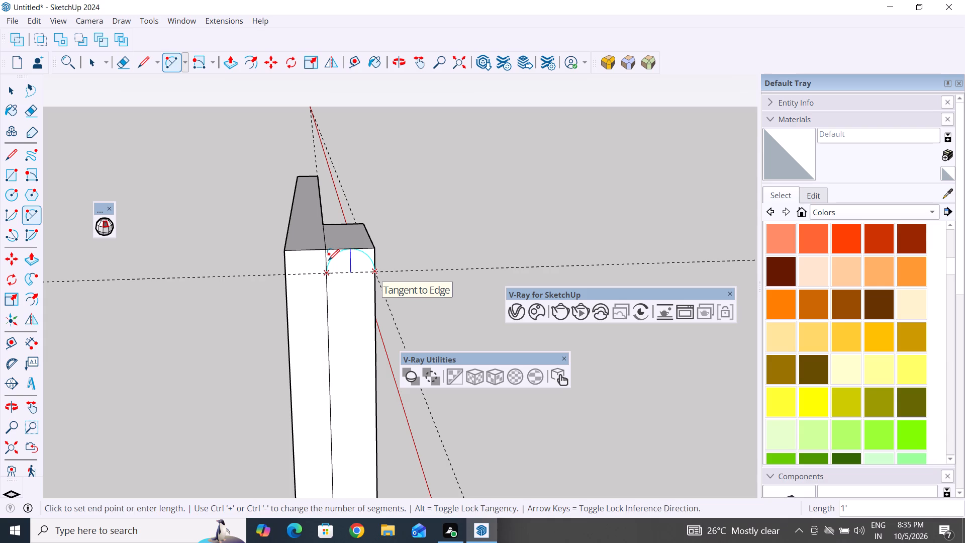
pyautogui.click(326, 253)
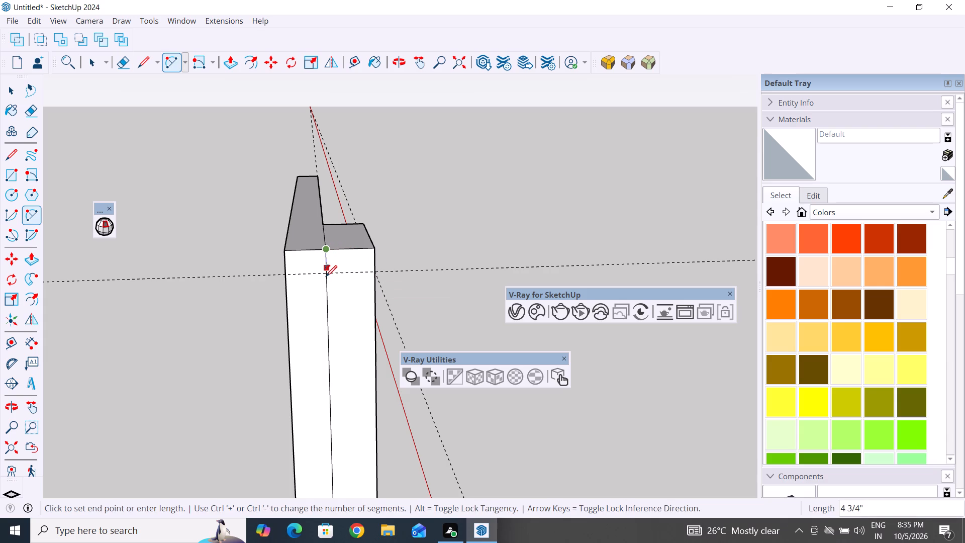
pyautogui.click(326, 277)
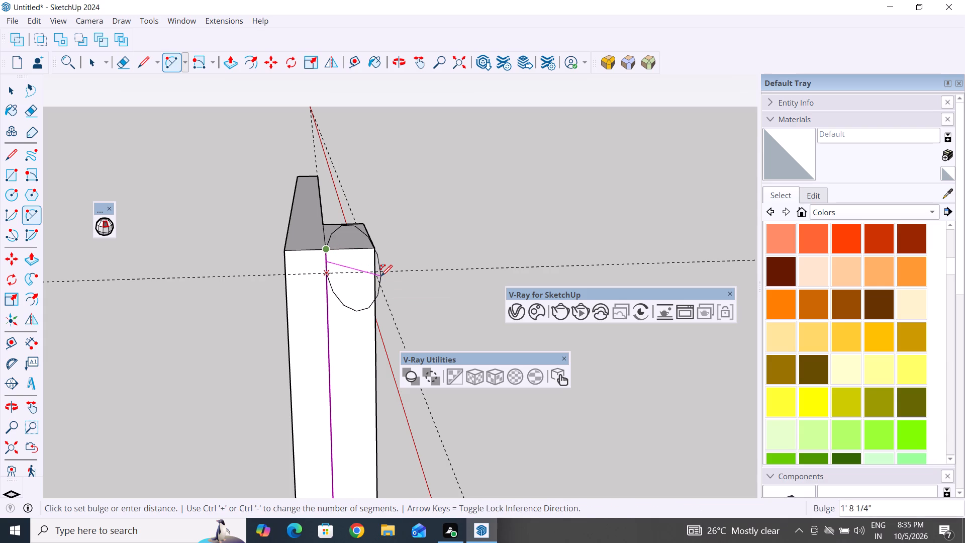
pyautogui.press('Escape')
# Examine the whole wall panel, the projecting strip and the guides around them from several angles.
pyautogui.scroll(-5, 302, 366)
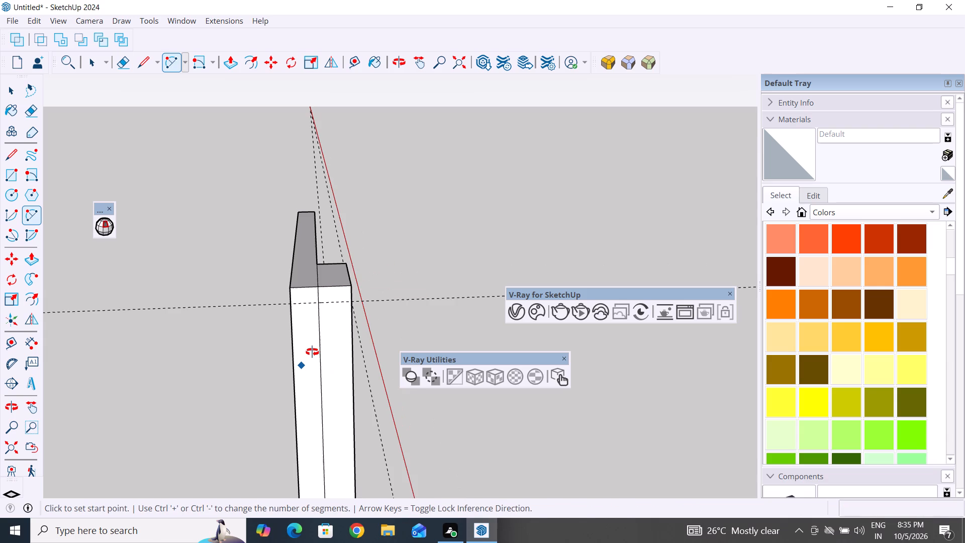
pyautogui.moveTo(365, 366); pyautogui.dragTo(142, 371, button='middle')
pyautogui.moveTo(398, 294); pyautogui.dragTo(178, 307, button='middle')
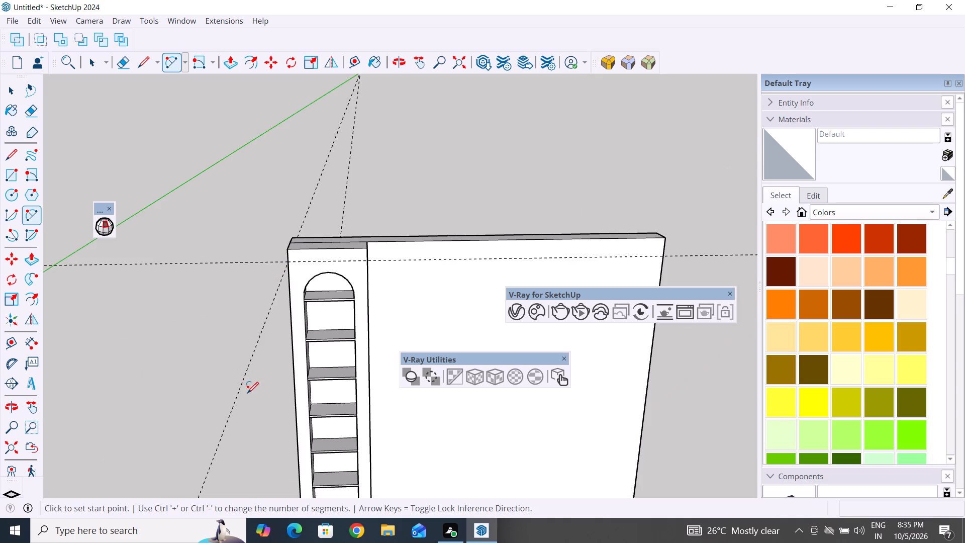
pyautogui.scroll(-4, 392, 293)
pyautogui.moveTo(403, 300); pyautogui.dragTo(684, 289, button='middle')
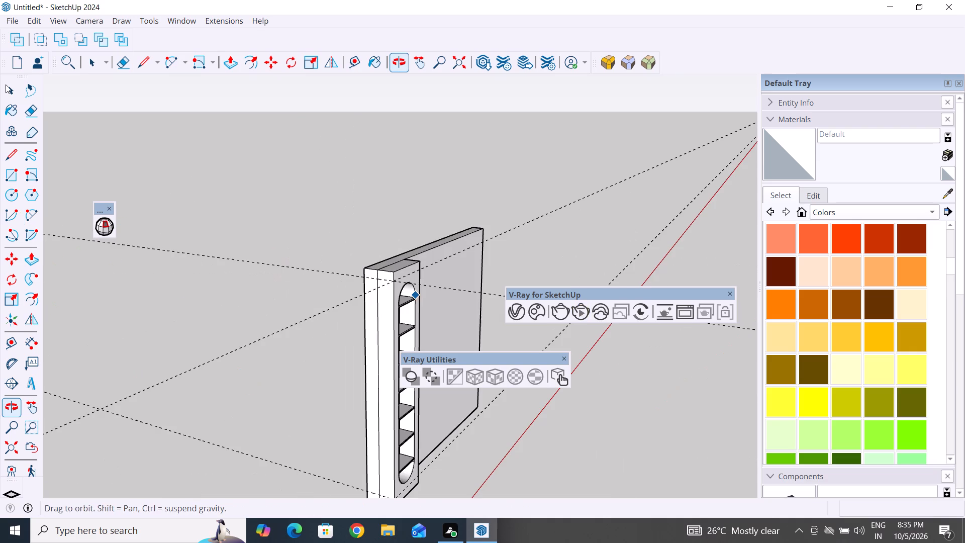
pyautogui.click(10, 84)
pyautogui.click(280, 282)
pyautogui.scroll(-11, 387, 382)
pyautogui.scroll(2, 402, 469)
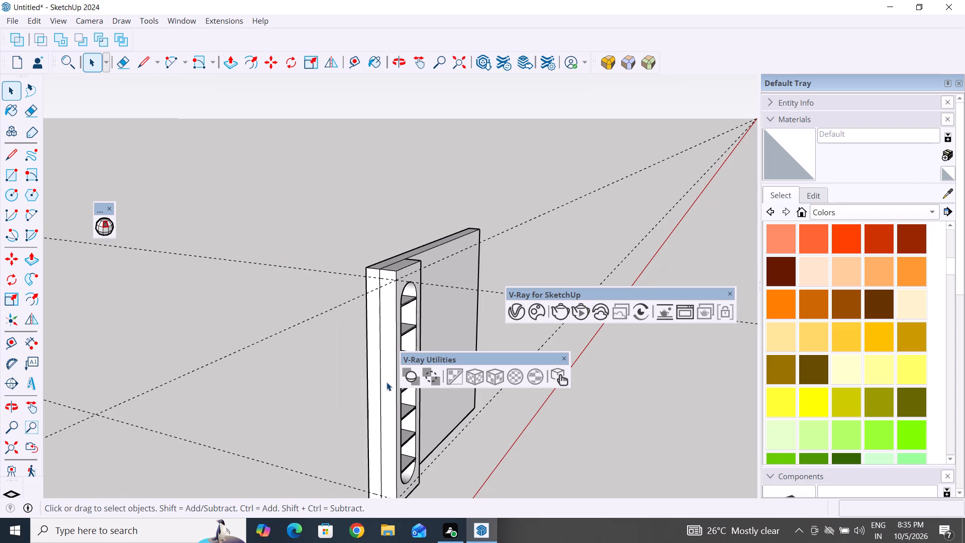
pyautogui.scroll(8, 387, 382)
pyautogui.moveTo(384, 329); pyautogui.dragTo(398, 292, button='middle')
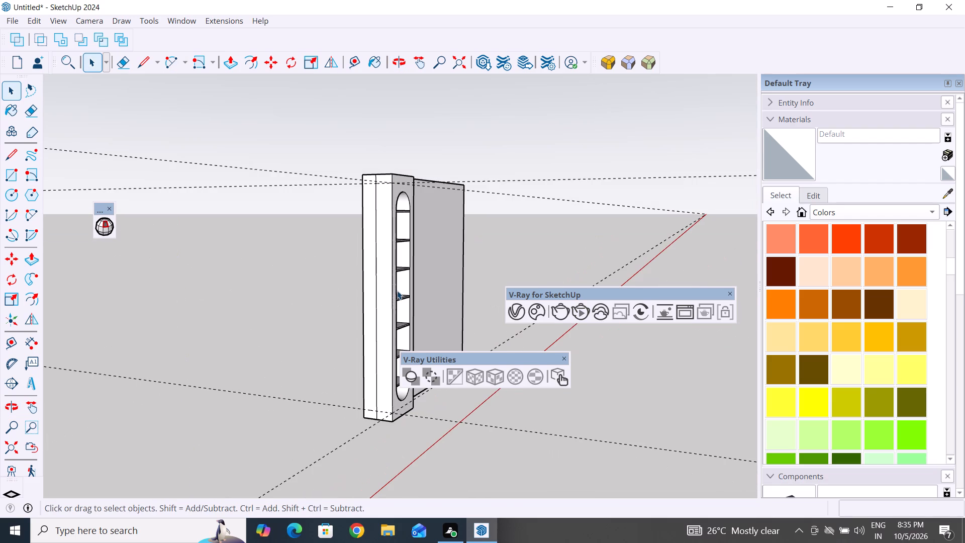
pyautogui.scroll(-4, 351, 276)
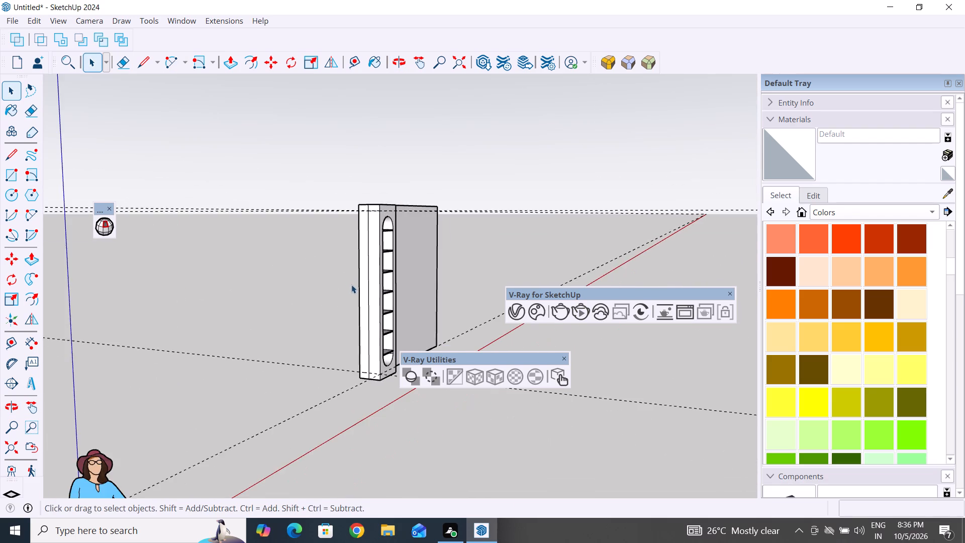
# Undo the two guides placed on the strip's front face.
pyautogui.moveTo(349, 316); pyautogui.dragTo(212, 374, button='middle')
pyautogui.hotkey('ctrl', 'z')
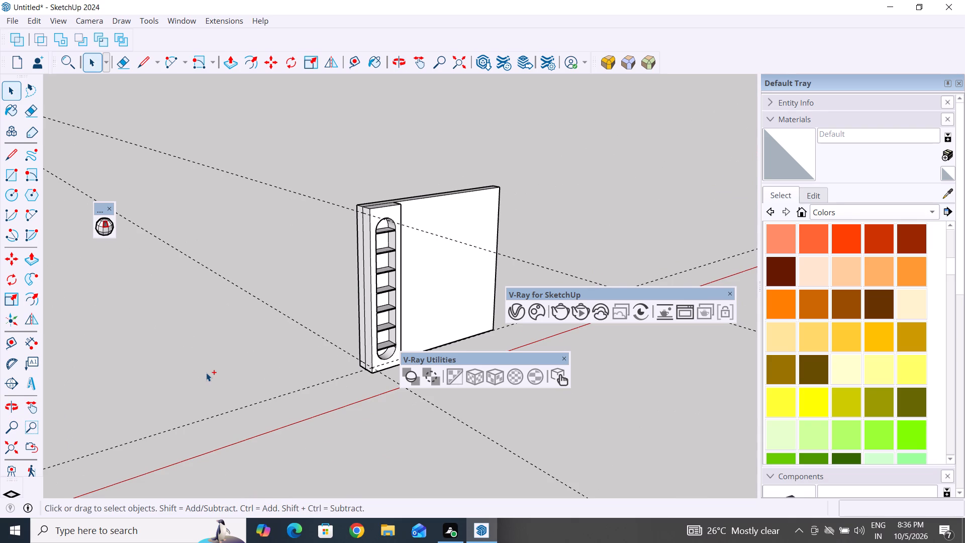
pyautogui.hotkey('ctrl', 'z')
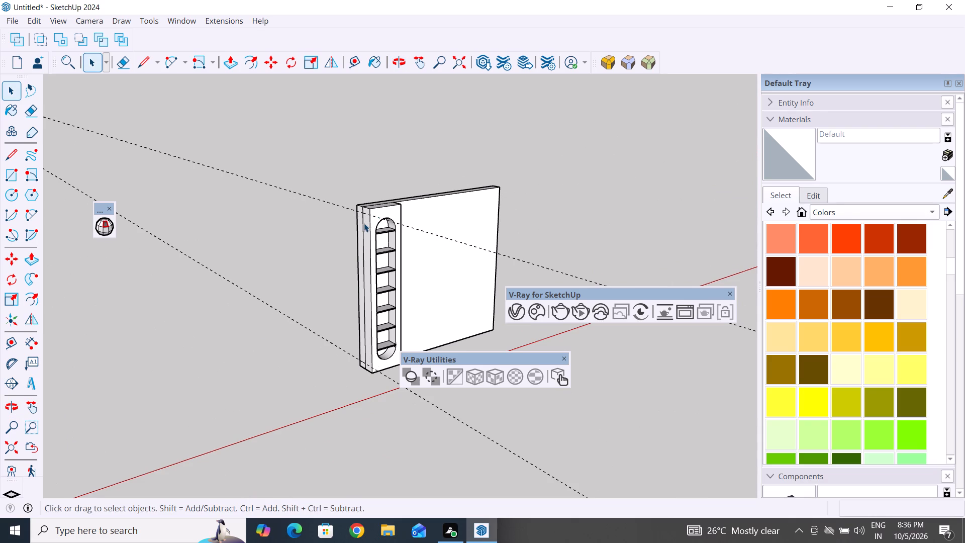
# Undo the vertical side-face line, the line across the strip's top face and the two side-face guides.
pyautogui.hotkey('ctrl', 'z')
pyautogui.hotkey('ctrl', 'z')
pyautogui.hotkey('ctrl', 'z')
pyautogui.hotkey('ctrl', 'z')
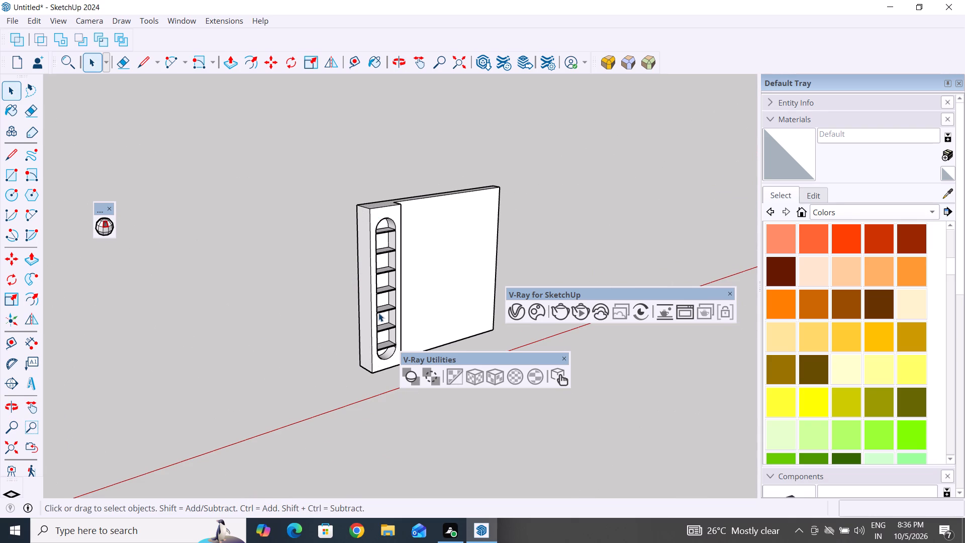
# Place a 6" vertical guide up the strip's outer side face from the point on its bottom edge where strip and panel meet.
pyautogui.moveTo(391, 320); pyautogui.dragTo(430, 319, button='middle')
pyautogui.scroll(-6, 263, 229)
pyautogui.moveTo(308, 326); pyautogui.dragTo(348, 326, button='middle')
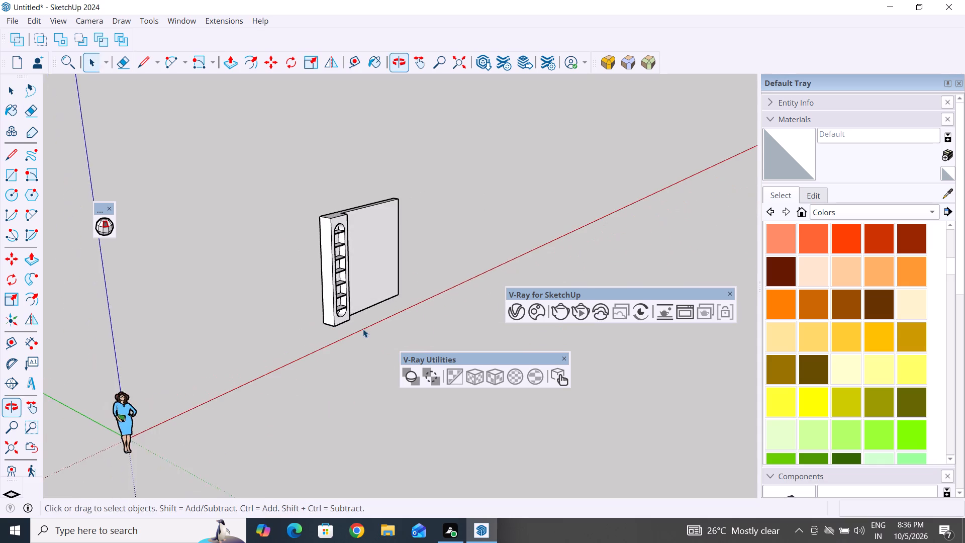
pyautogui.scroll(6, 363, 329)
pyautogui.moveTo(418, 160); pyautogui.dragTo(447, 143, button='middle')
pyautogui.scroll(5, 307, 323)
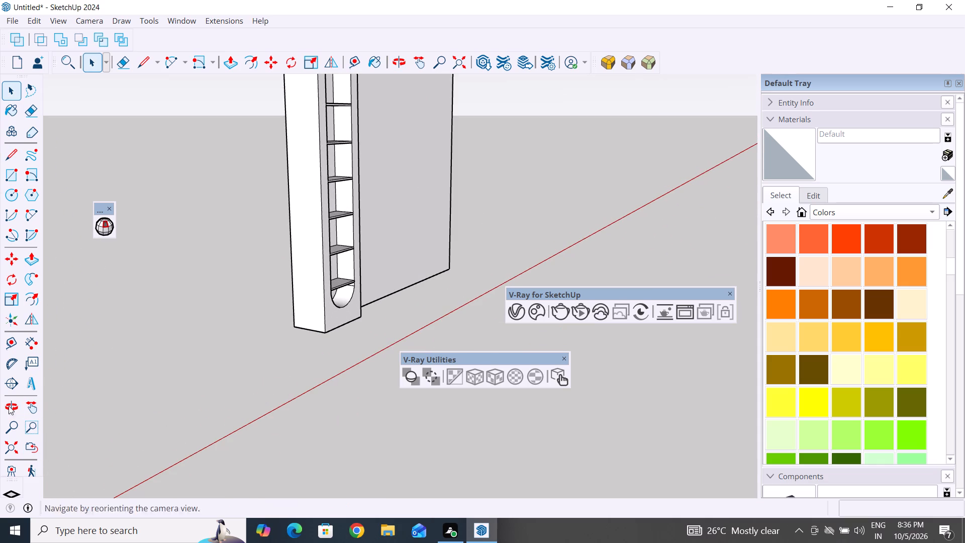
pyautogui.click(13, 344)
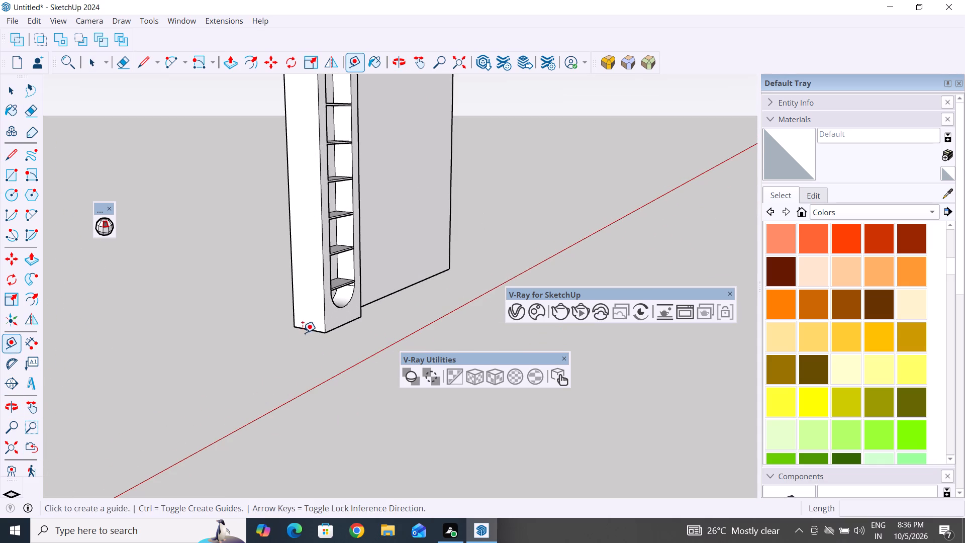
pyautogui.scroll(6, 304, 329)
pyautogui.click(308, 331)
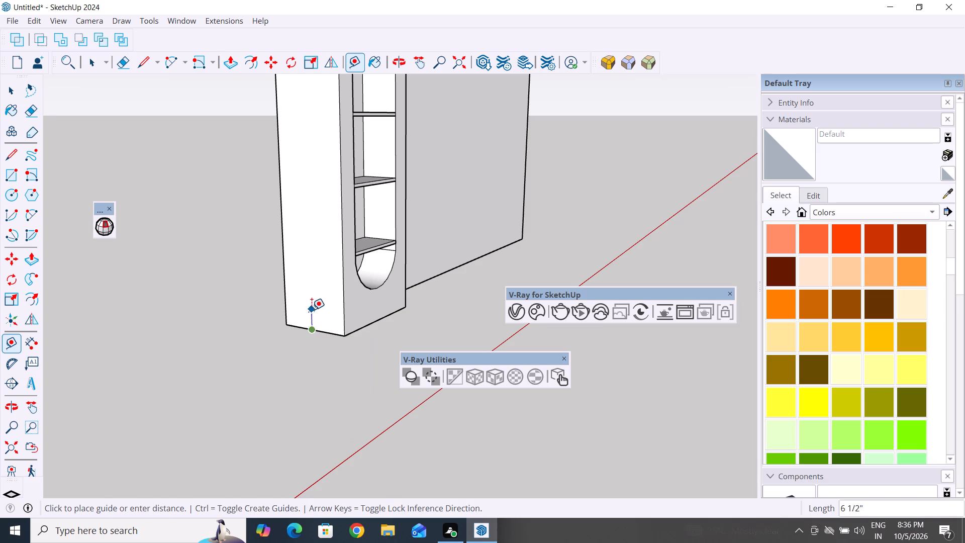
pyautogui.press('6')
pyautogui.hotkey('shift', '"')
pyautogui.press('Return')
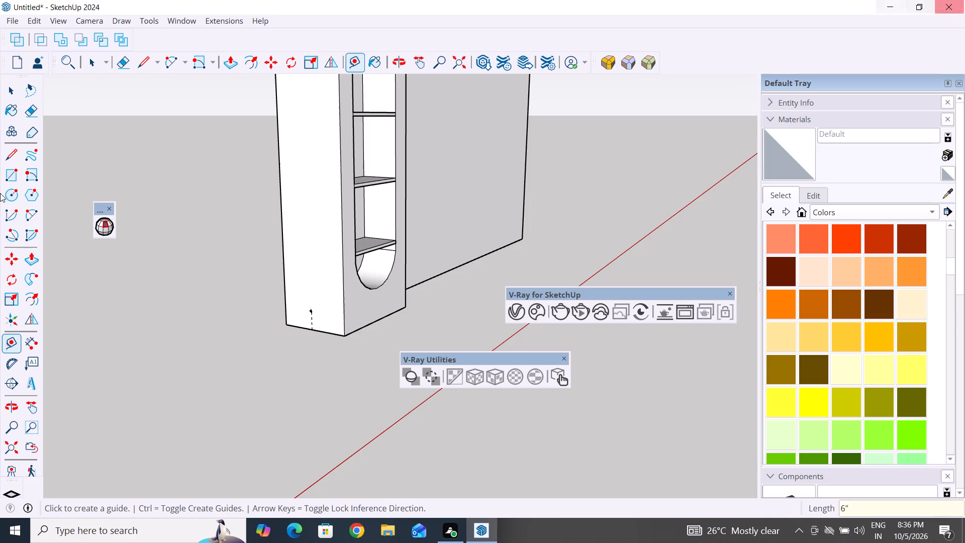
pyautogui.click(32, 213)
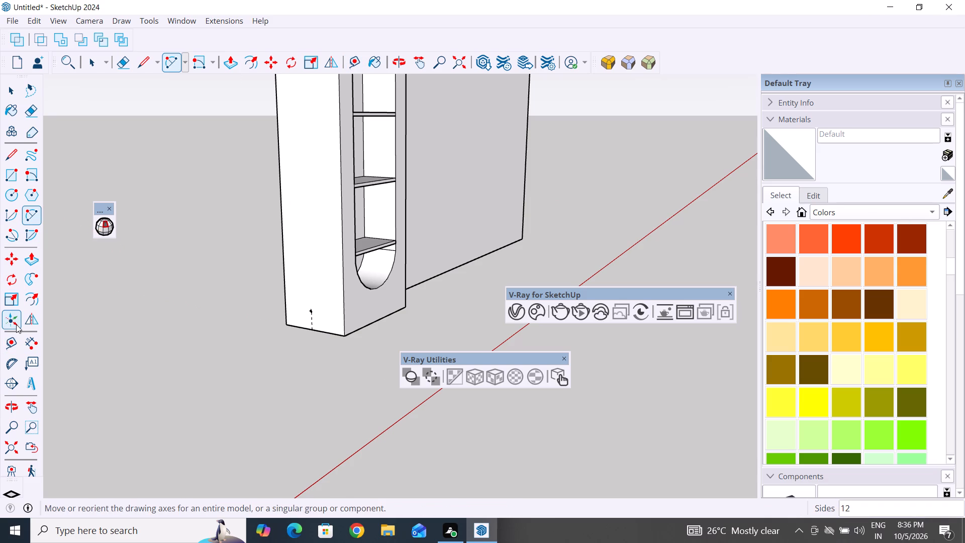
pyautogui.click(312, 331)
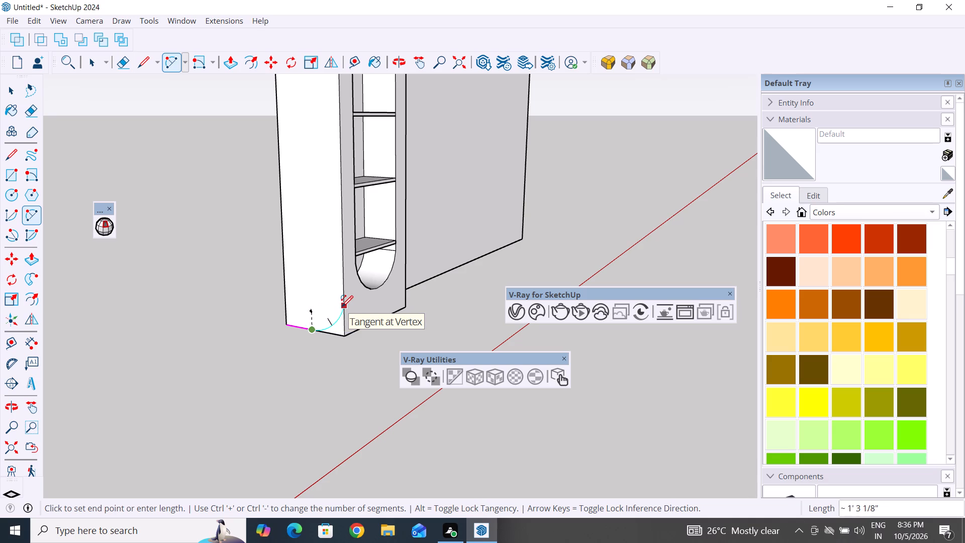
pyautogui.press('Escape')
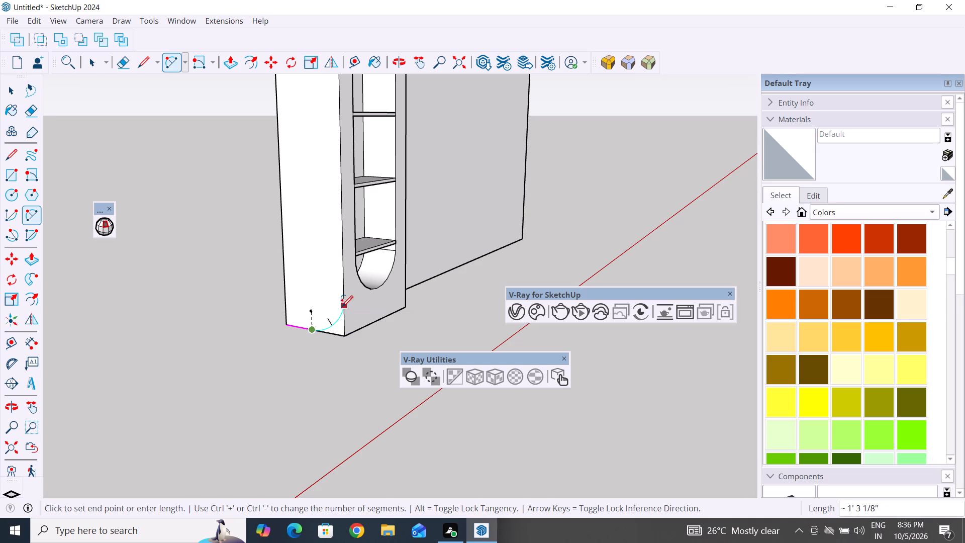
# Draw a horizontal line on the strip's outer side face from the 6" guide's top end to the front vertical edge.
pyautogui.click(16, 155)
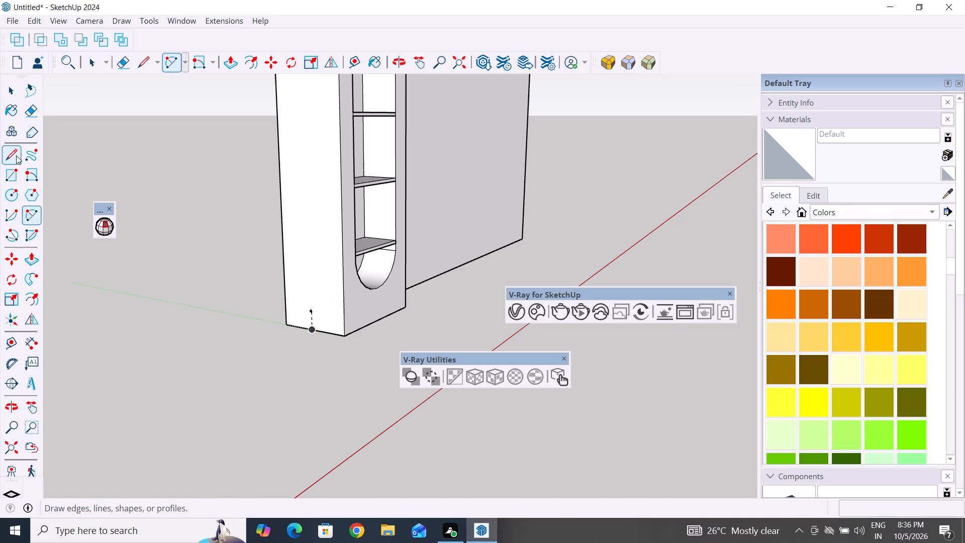
pyautogui.click(313, 312)
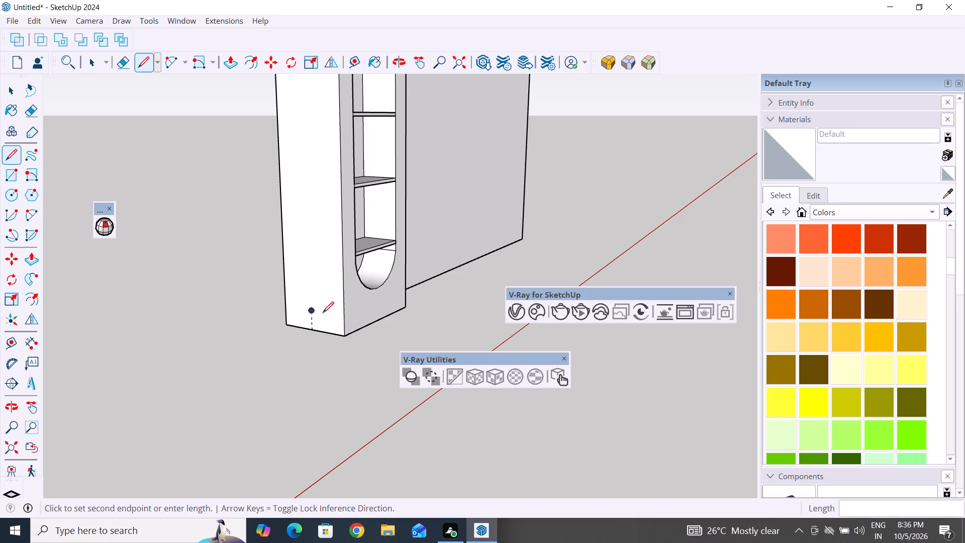
pyautogui.click(344, 316)
pyautogui.press('space')
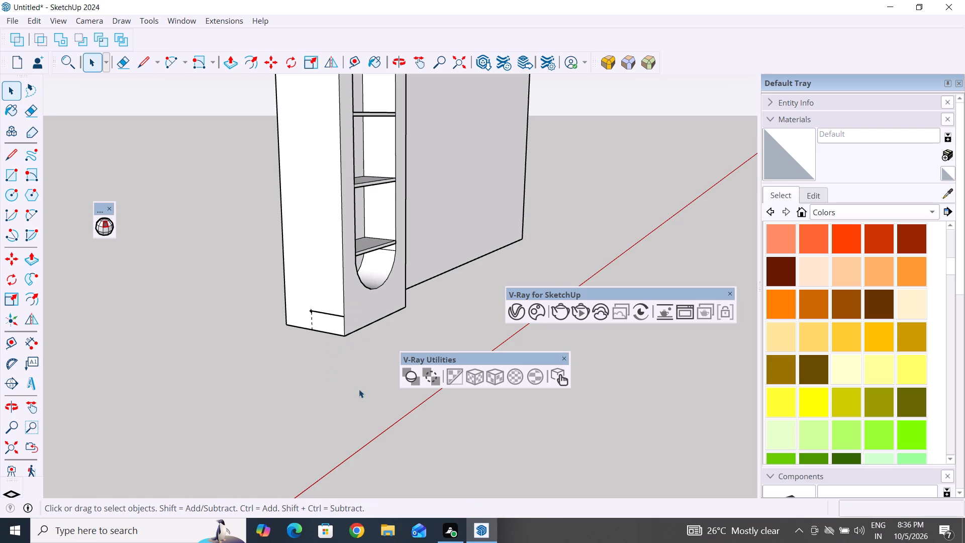
# Draw a two-point arc from the guide's bottom end to the line's front-edge end, with a bulge of about 1 9/16".
pyautogui.scroll(-6, 344, 397)
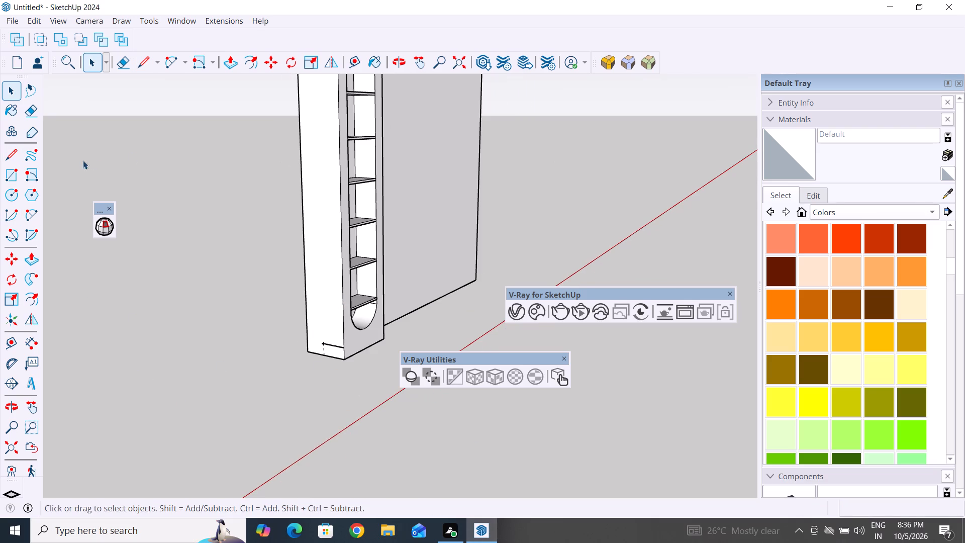
pyautogui.click(30, 215)
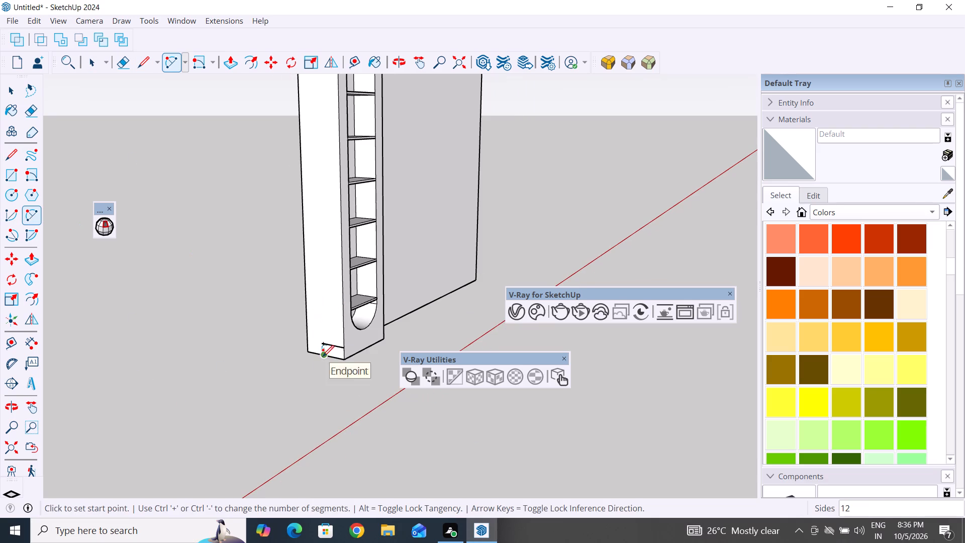
pyautogui.click(323, 356)
pyautogui.click(341, 347)
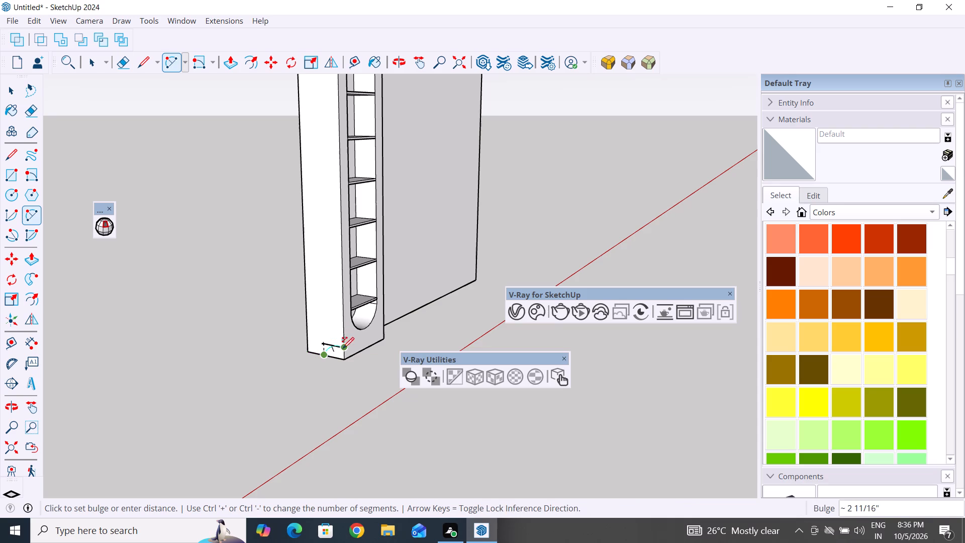
pyautogui.scroll(10, 342, 351)
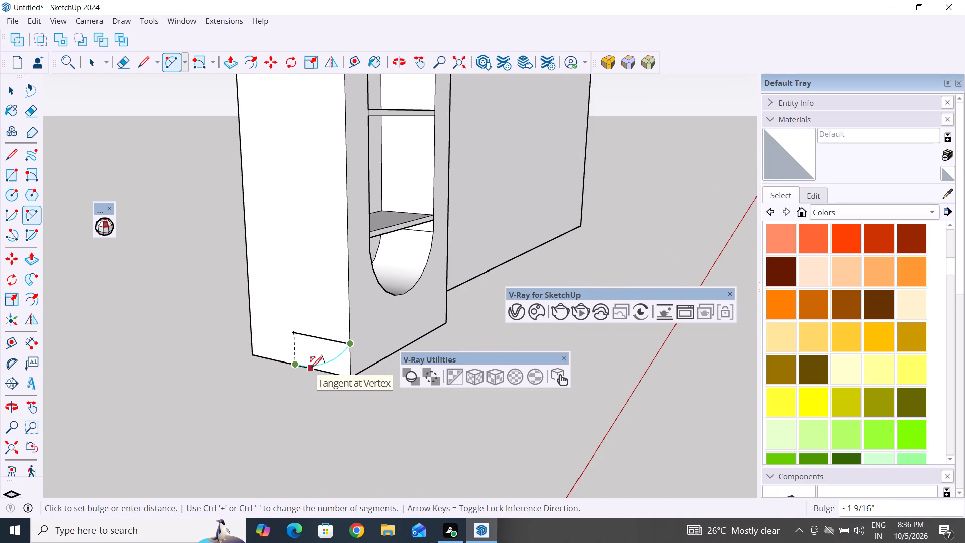
pyautogui.scroll(5, 314, 369)
pyautogui.moveTo(314, 369); pyautogui.dragTo(445, 314, button='middle')
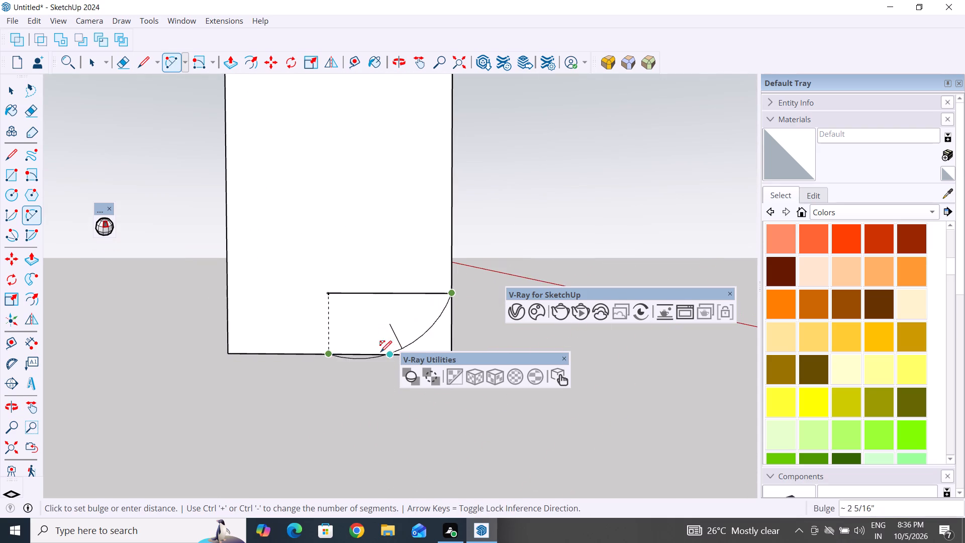
pyautogui.click(363, 356)
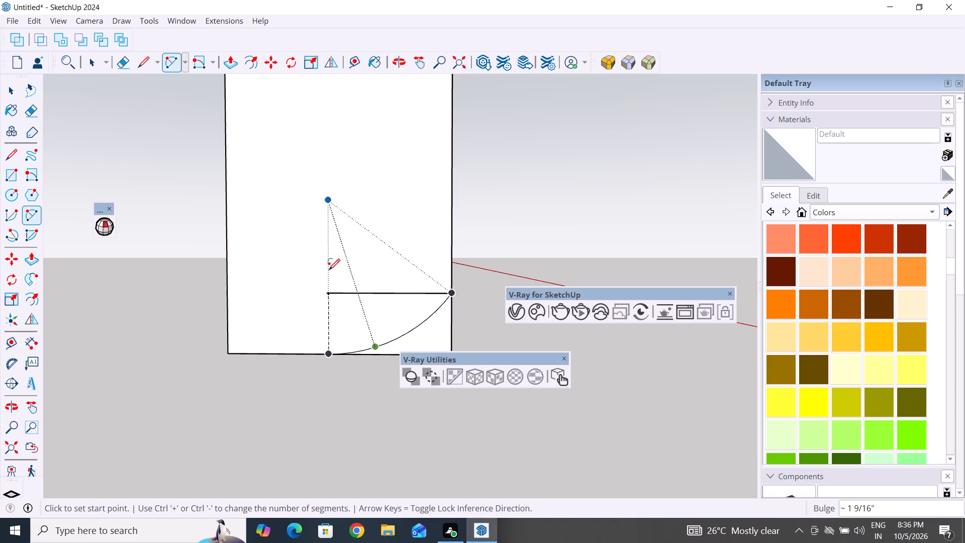
pyautogui.click(8, 93)
# Place a horizontal guide 6" above the bottom edge of the strip's inner side face, beside the wide panel.
pyautogui.scroll(-2, 154, 319)
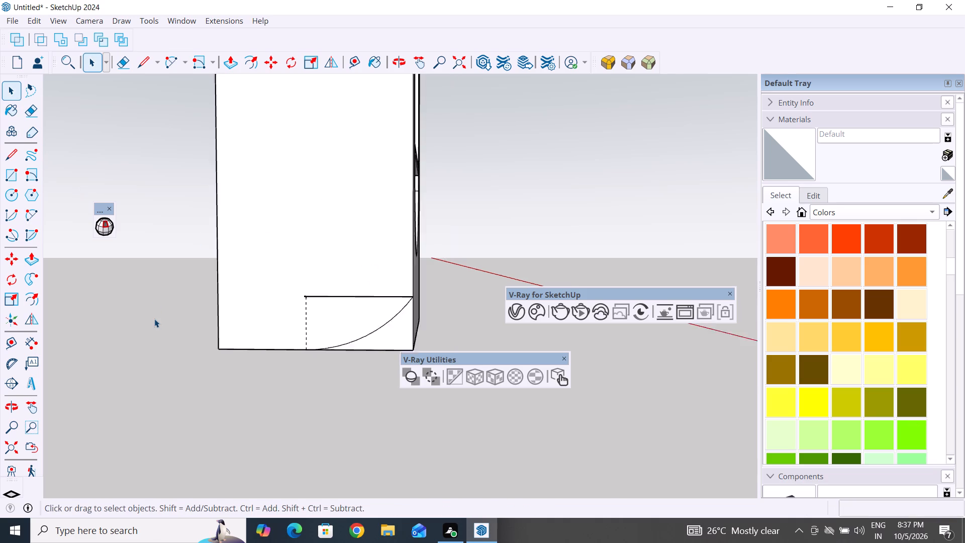
pyautogui.scroll(-10, 154, 319)
pyautogui.moveTo(204, 410); pyautogui.dragTo(1, 442, button='middle')
pyautogui.moveTo(325, 358); pyautogui.dragTo(81, 379, button='middle')
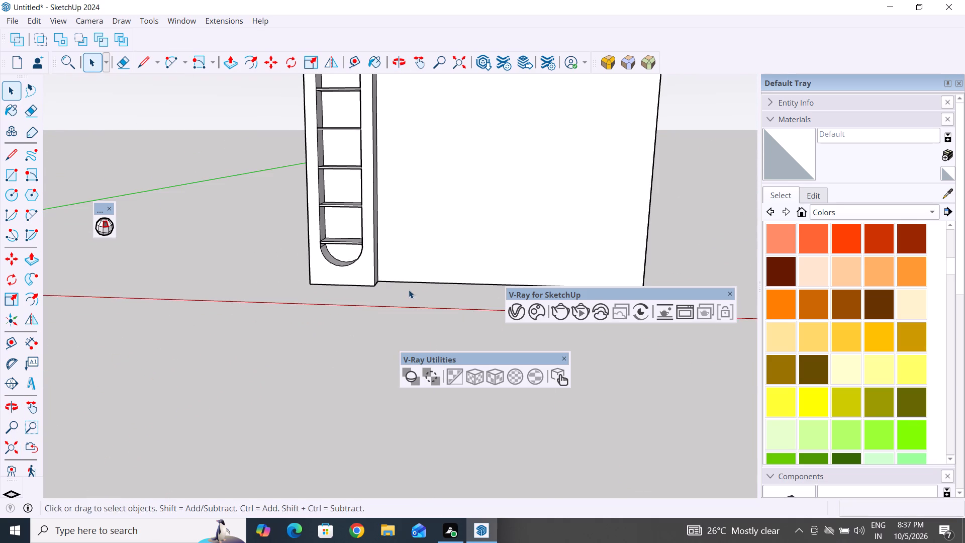
pyautogui.moveTo(384, 292); pyautogui.dragTo(192, 258, button='middle')
pyautogui.scroll(5, 376, 260)
pyautogui.moveTo(391, 309); pyautogui.dragTo(339, 317, button='middle')
pyautogui.scroll(4, 377, 279)
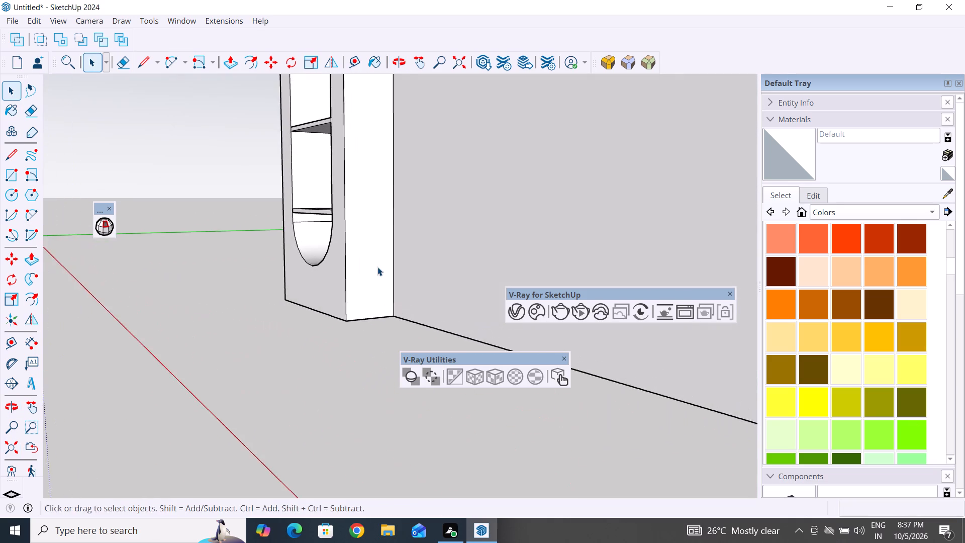
pyautogui.moveTo(369, 284); pyautogui.dragTo(319, 285, button='middle')
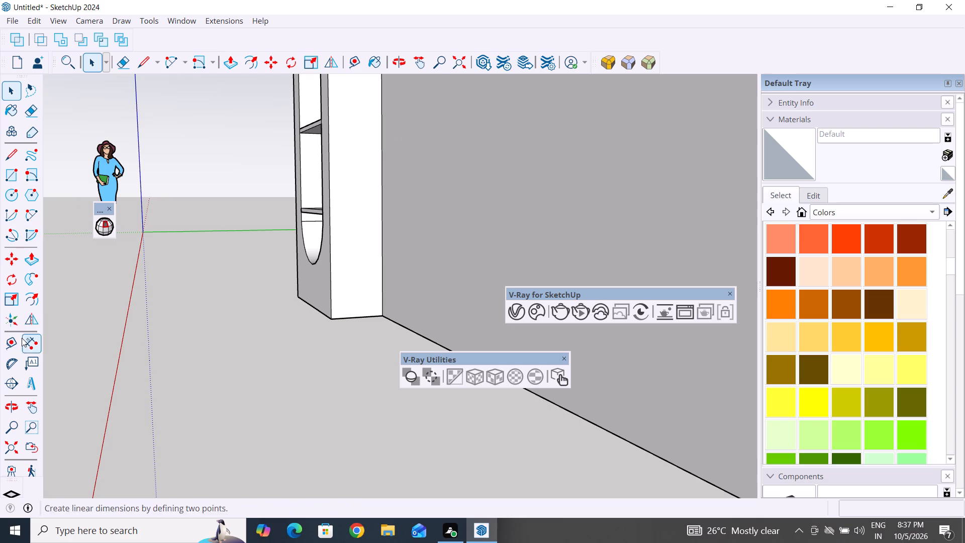
pyautogui.click(13, 344)
pyautogui.click(353, 318)
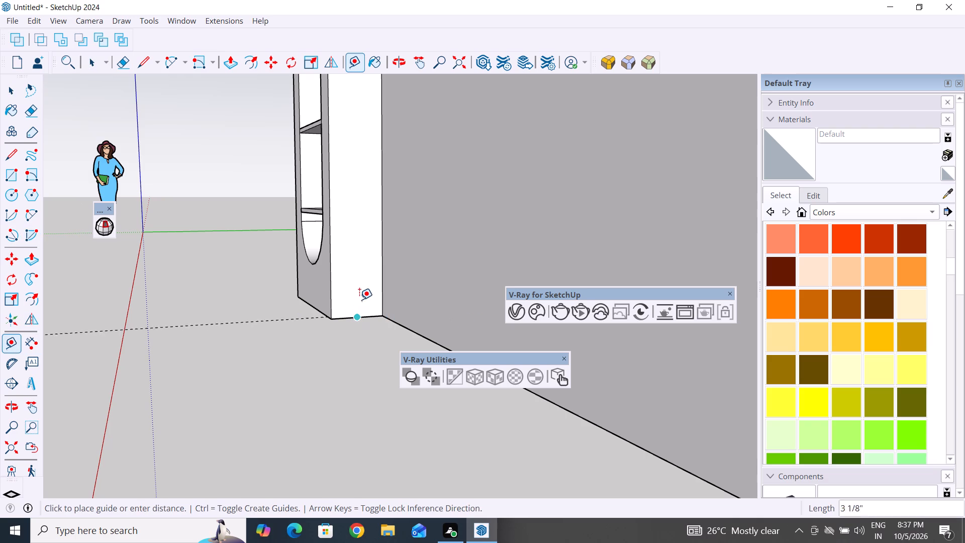
pyautogui.press('6')
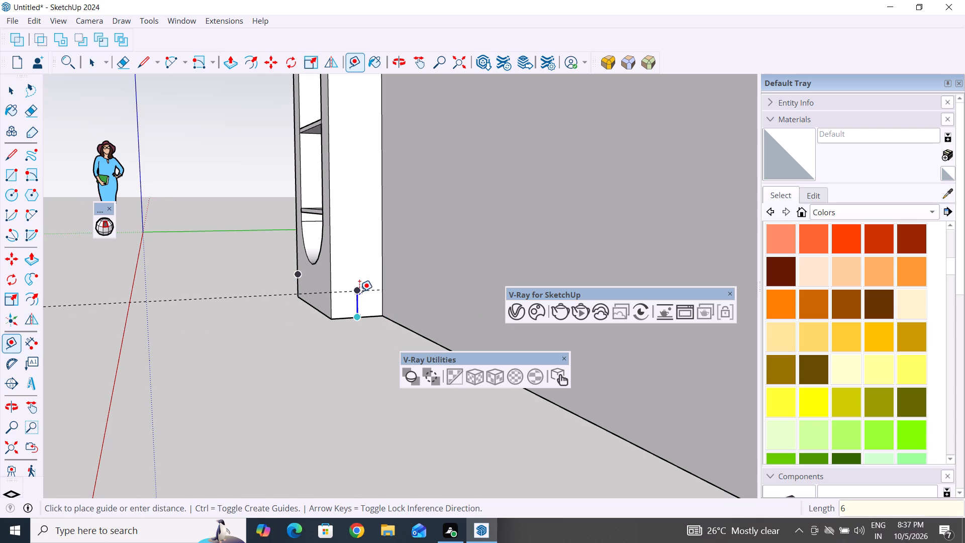
pyautogui.hotkey('shift', '"')
pyautogui.hotkey('shift', 'Return')
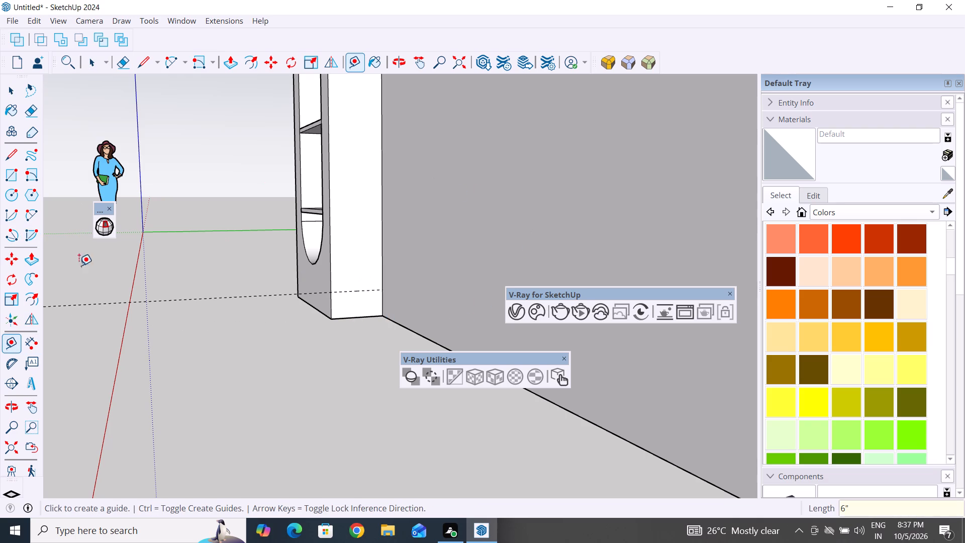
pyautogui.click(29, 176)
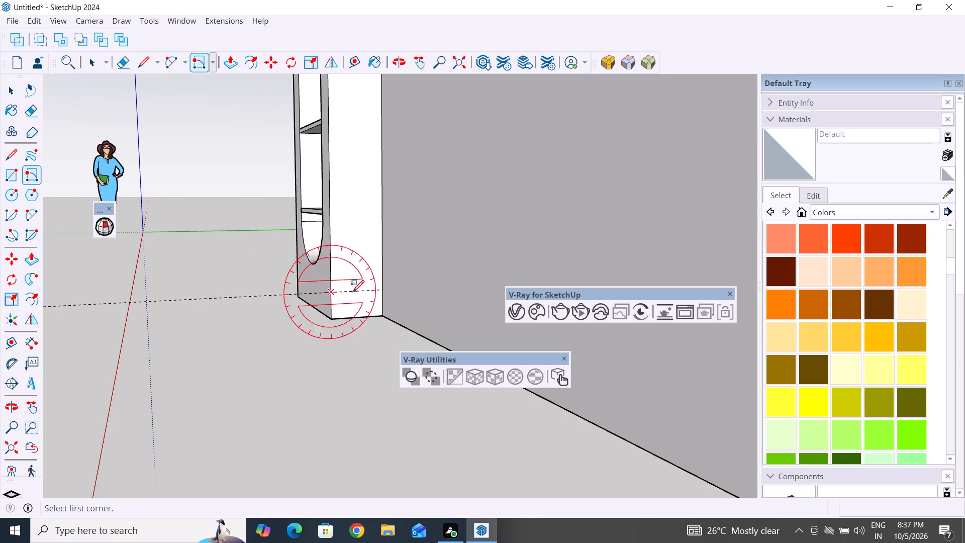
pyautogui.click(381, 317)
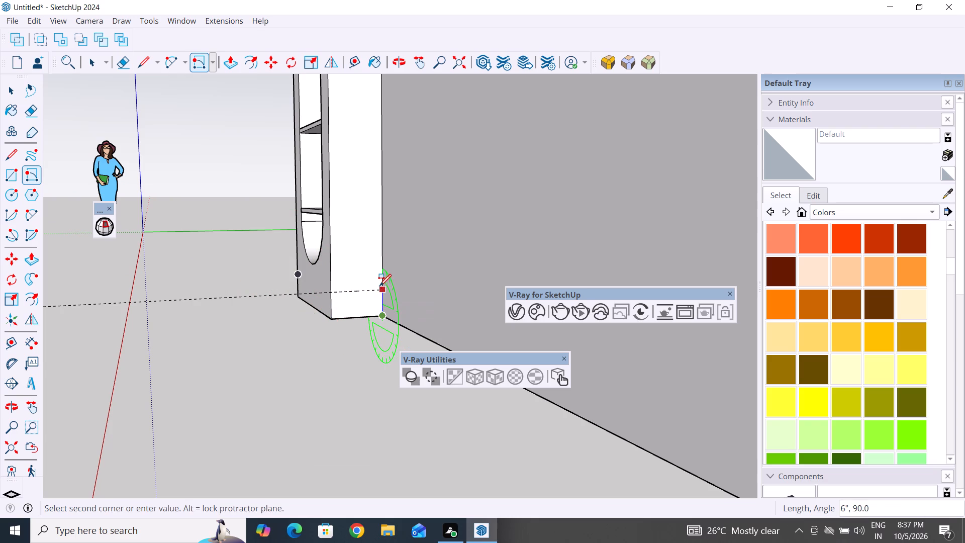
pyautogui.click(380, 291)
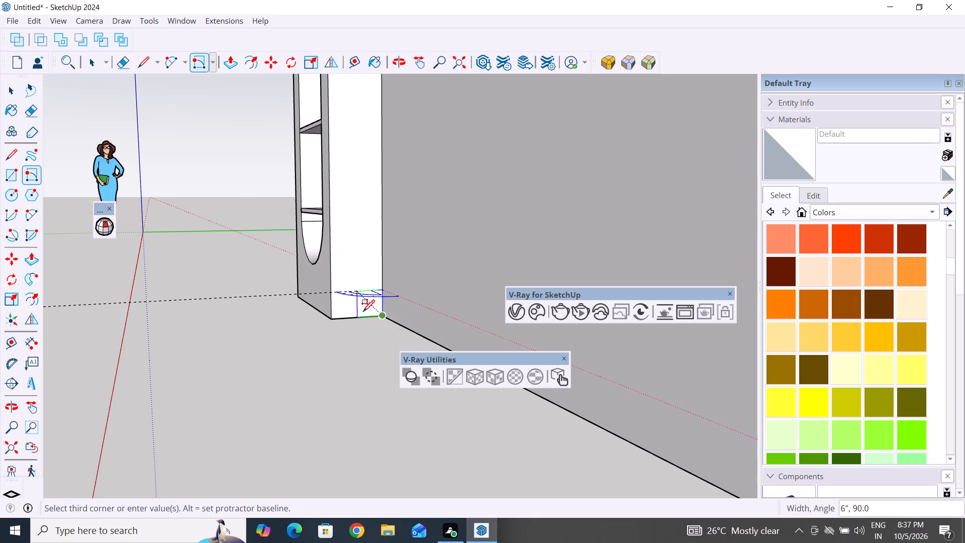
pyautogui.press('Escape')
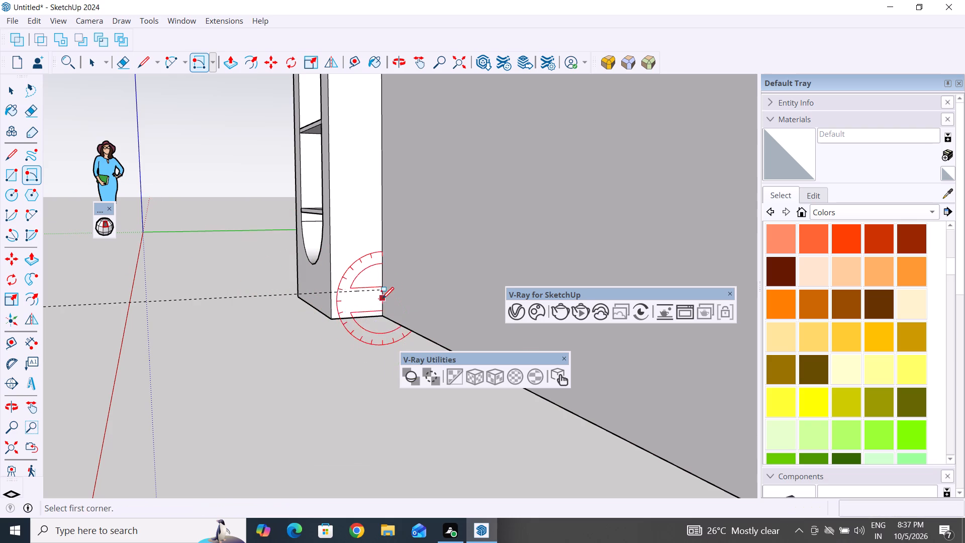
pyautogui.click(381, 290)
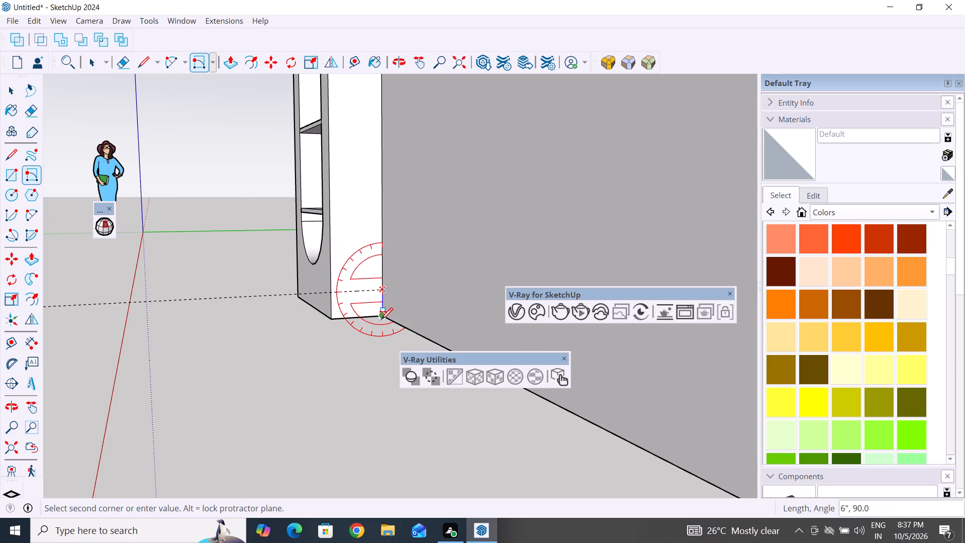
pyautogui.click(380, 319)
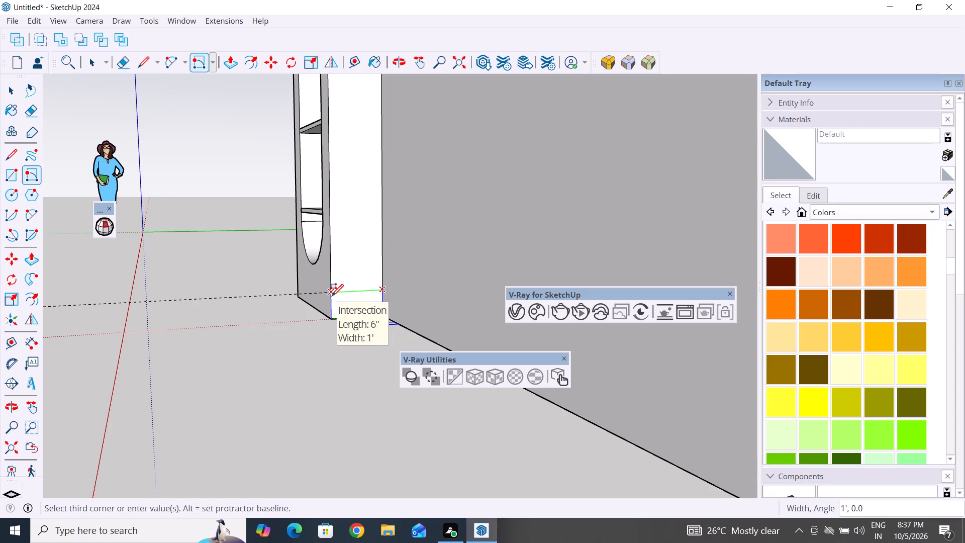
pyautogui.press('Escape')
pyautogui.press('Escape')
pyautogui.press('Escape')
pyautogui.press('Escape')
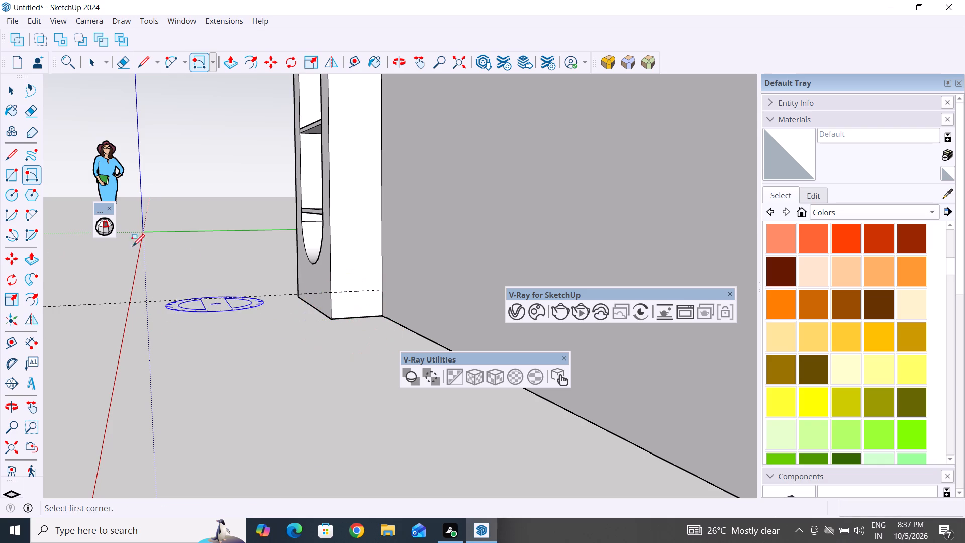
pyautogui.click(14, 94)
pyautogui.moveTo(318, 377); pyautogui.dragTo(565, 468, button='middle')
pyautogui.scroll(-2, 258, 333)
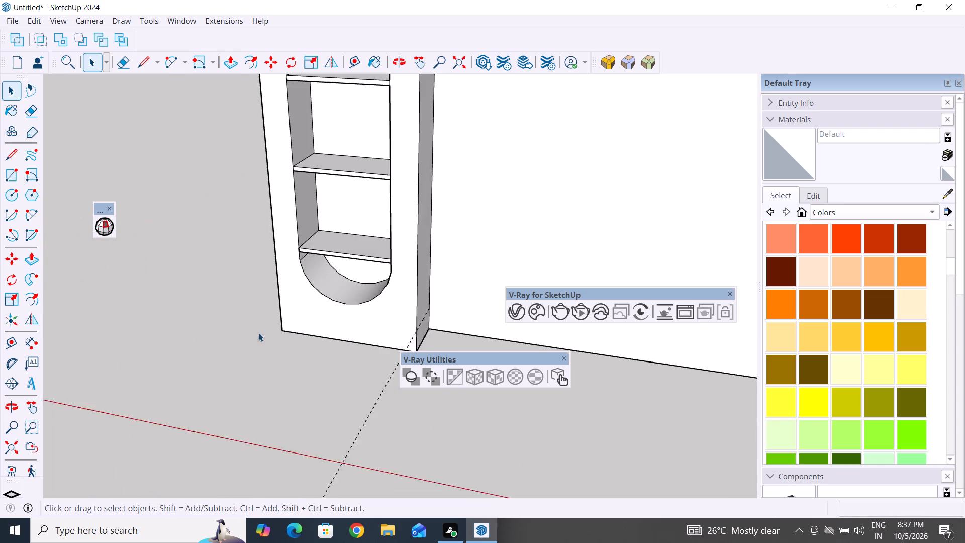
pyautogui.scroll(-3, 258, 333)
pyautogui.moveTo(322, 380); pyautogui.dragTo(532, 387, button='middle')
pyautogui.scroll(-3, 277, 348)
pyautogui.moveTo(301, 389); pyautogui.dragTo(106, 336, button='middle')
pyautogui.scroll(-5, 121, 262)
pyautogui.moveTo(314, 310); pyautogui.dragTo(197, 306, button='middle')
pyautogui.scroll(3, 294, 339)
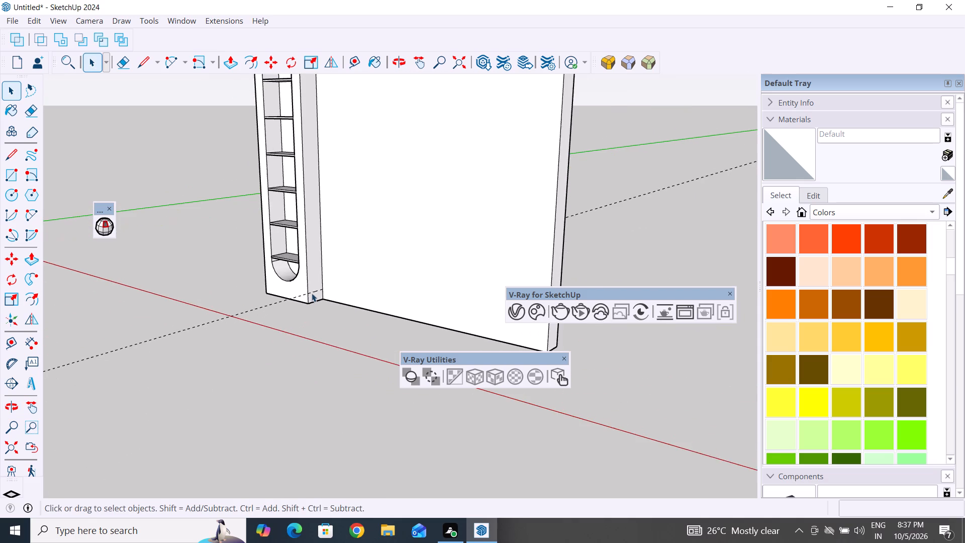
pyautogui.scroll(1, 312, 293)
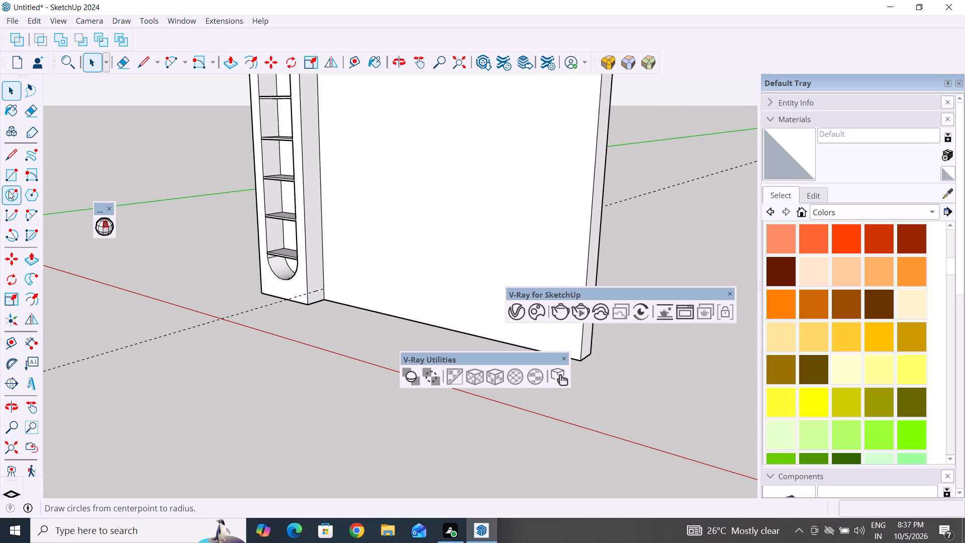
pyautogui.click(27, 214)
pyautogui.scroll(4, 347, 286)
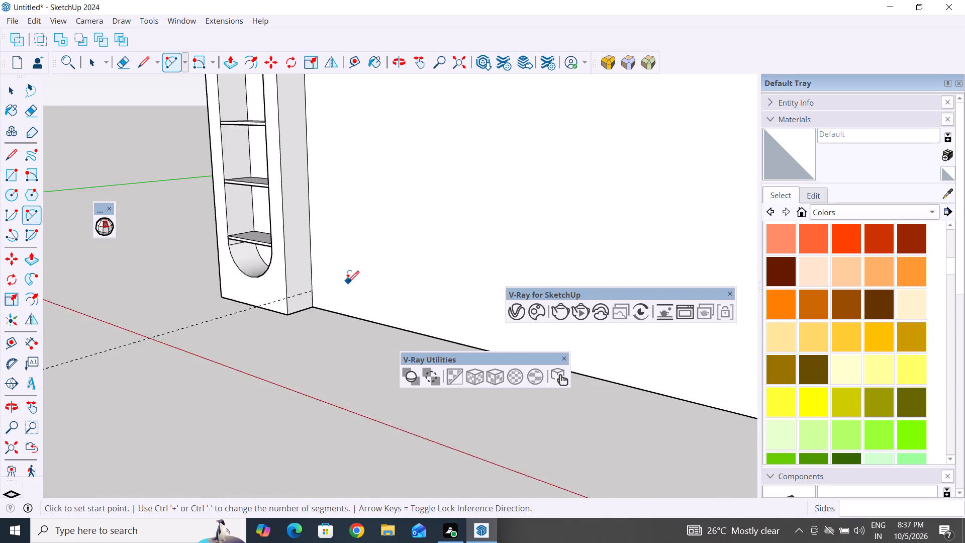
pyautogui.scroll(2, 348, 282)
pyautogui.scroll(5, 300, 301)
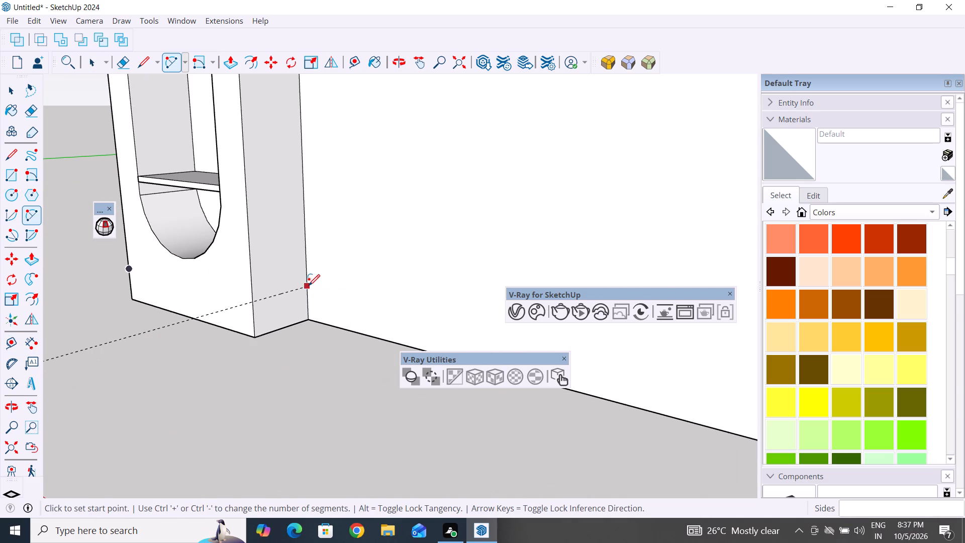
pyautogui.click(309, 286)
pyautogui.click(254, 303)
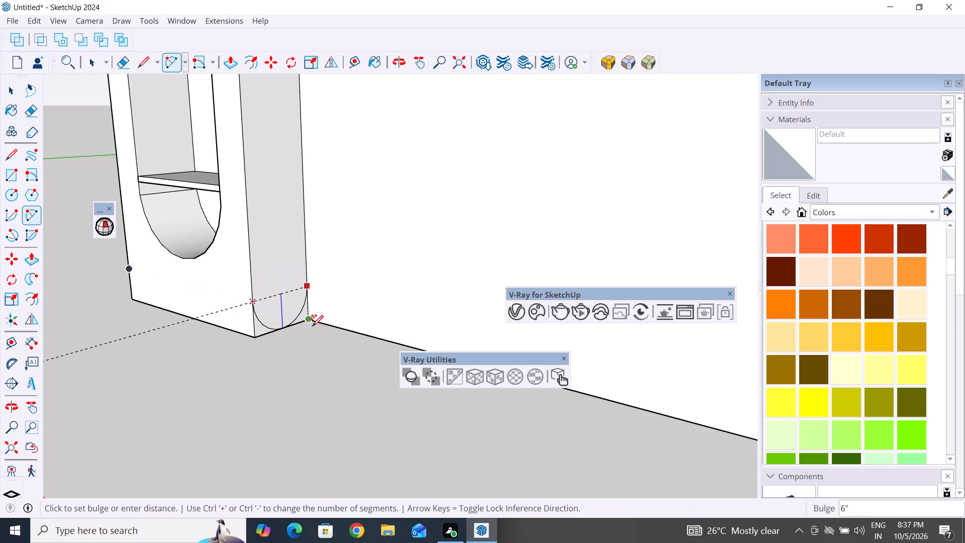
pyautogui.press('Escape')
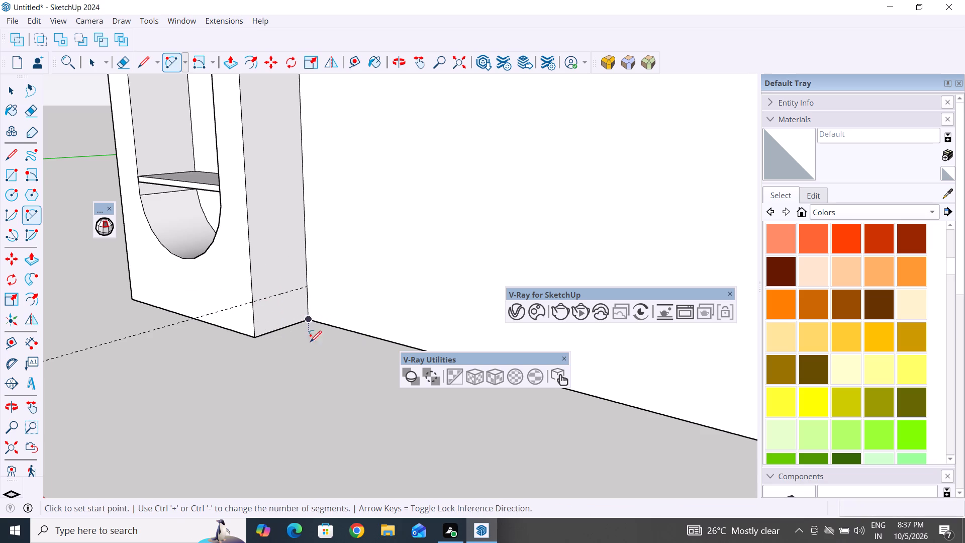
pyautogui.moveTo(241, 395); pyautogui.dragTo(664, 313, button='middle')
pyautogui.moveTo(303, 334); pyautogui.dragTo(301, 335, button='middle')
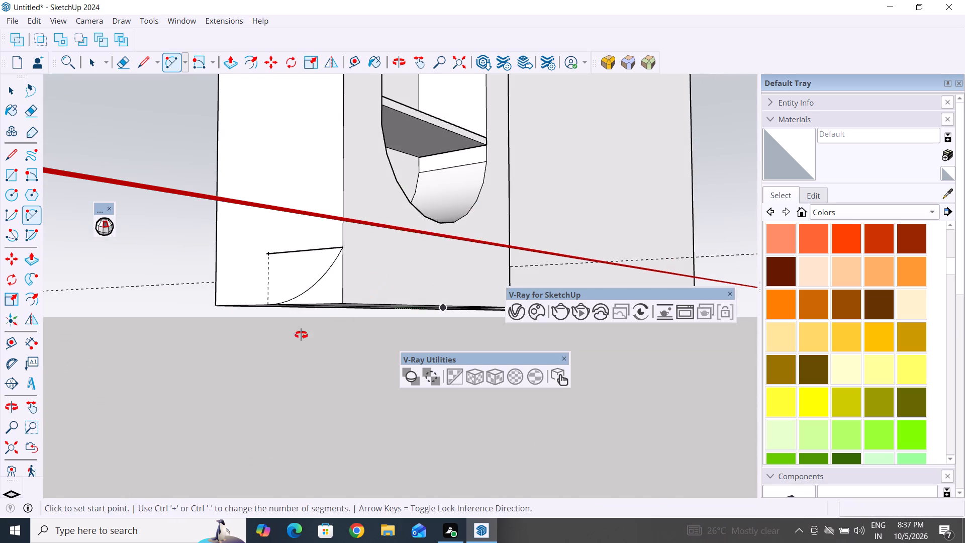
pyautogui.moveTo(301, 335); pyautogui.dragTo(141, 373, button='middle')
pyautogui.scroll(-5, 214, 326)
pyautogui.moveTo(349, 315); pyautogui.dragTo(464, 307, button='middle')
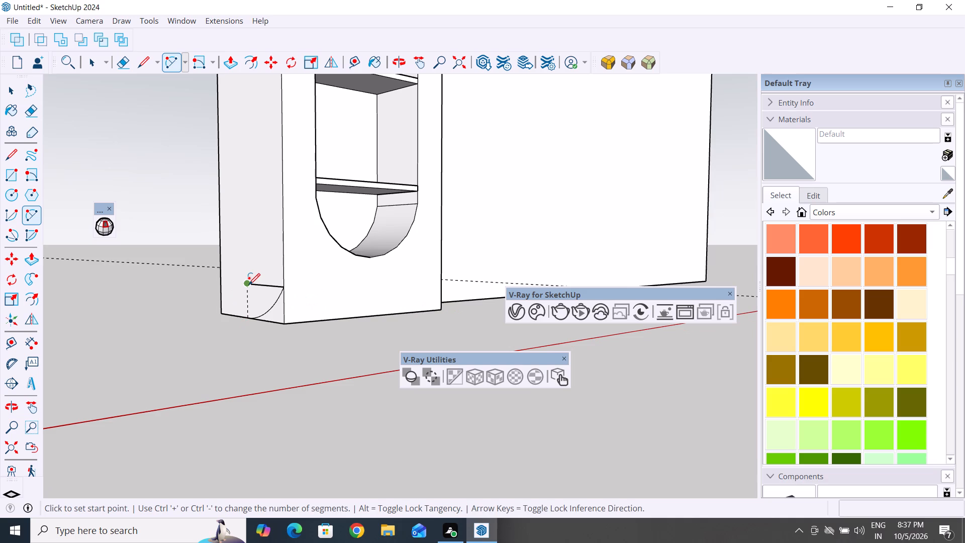
# Draw a two-point arc on the strip's inner side face from the bottom panel corner to the 6" guide's front-edge intersection, bulge about 2".
pyautogui.scroll(-4, 191, 348)
pyautogui.moveTo(264, 355); pyautogui.dragTo(261, 355, button='middle')
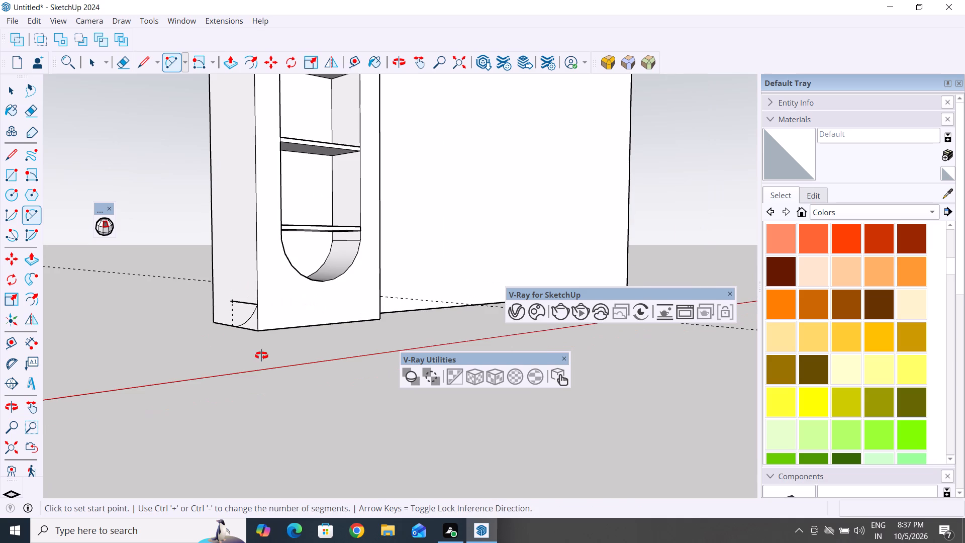
pyautogui.moveTo(261, 355); pyautogui.dragTo(122, 353, button='middle')
pyautogui.moveTo(288, 335); pyautogui.dragTo(37, 342, button='middle')
pyautogui.moveTo(241, 331); pyautogui.dragTo(68, 371, button='middle')
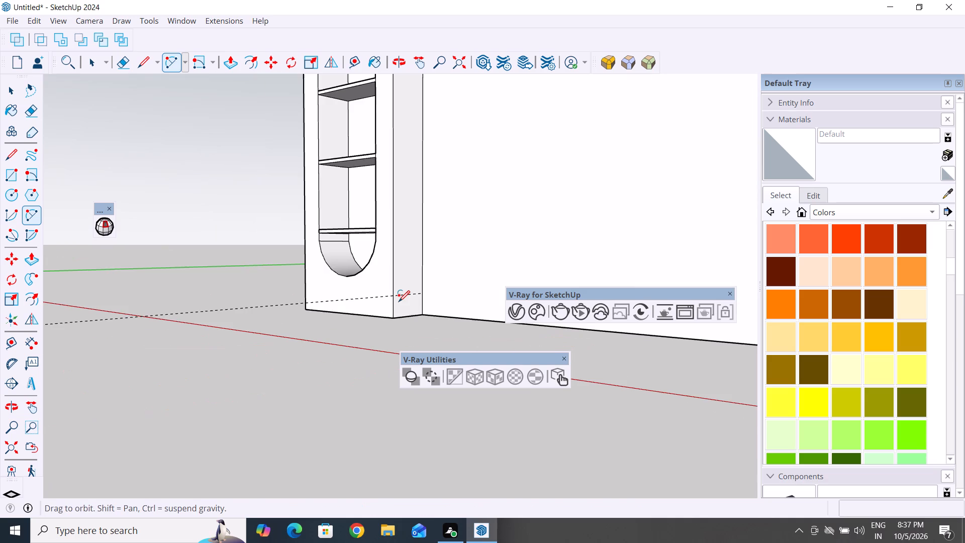
pyautogui.click(399, 300)
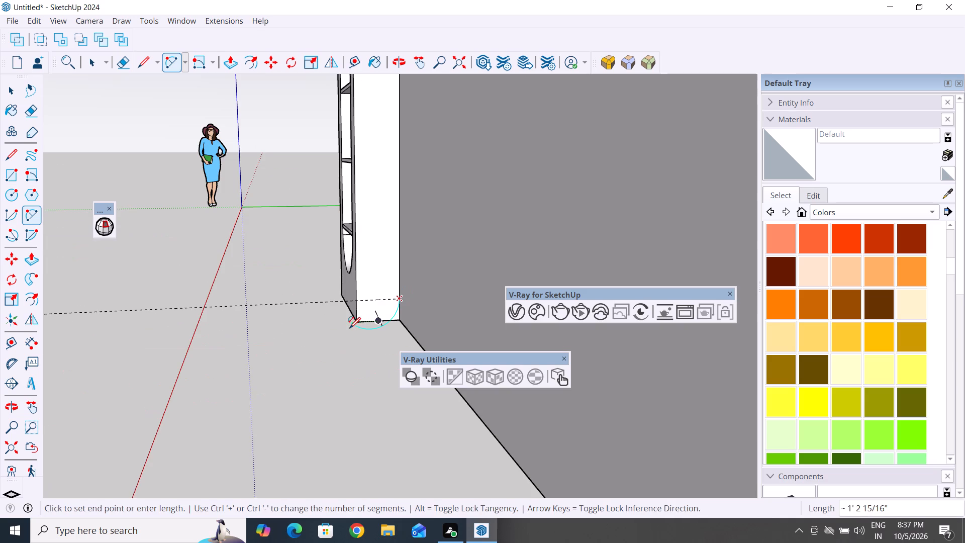
pyautogui.press('Escape')
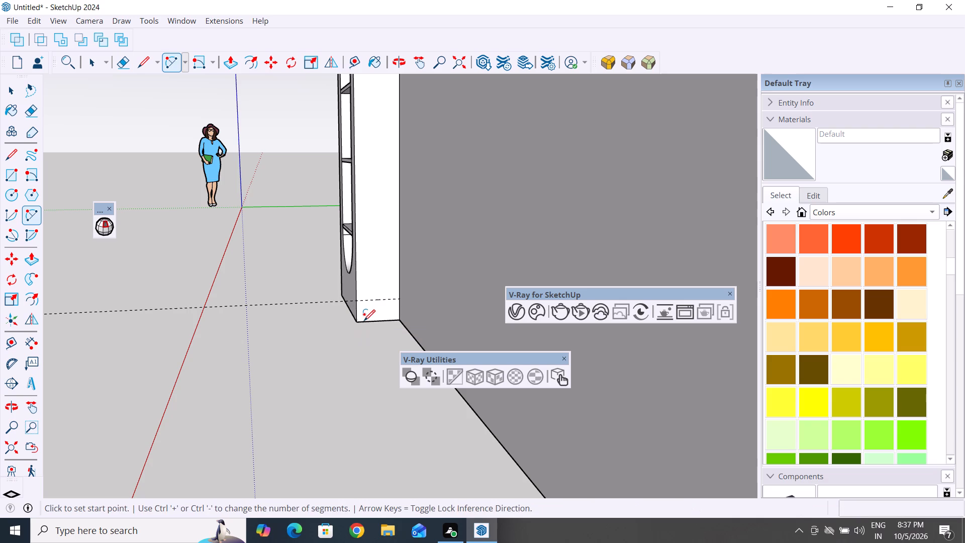
pyautogui.click(397, 322)
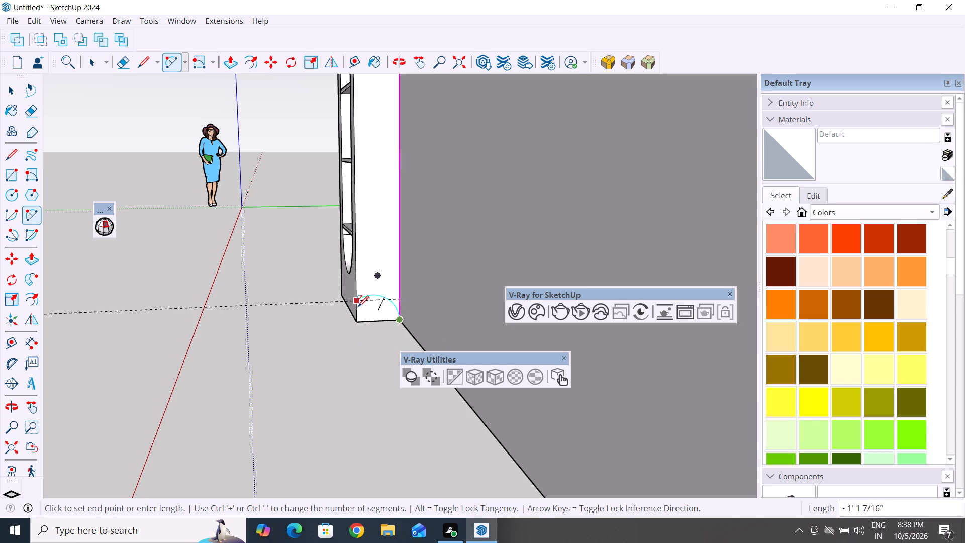
pyautogui.scroll(10, 363, 309)
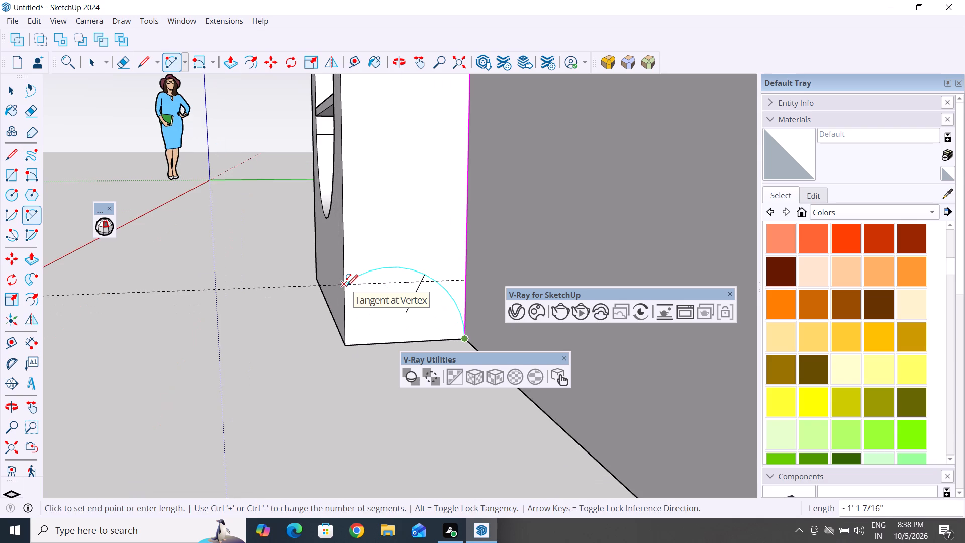
pyautogui.click(347, 286)
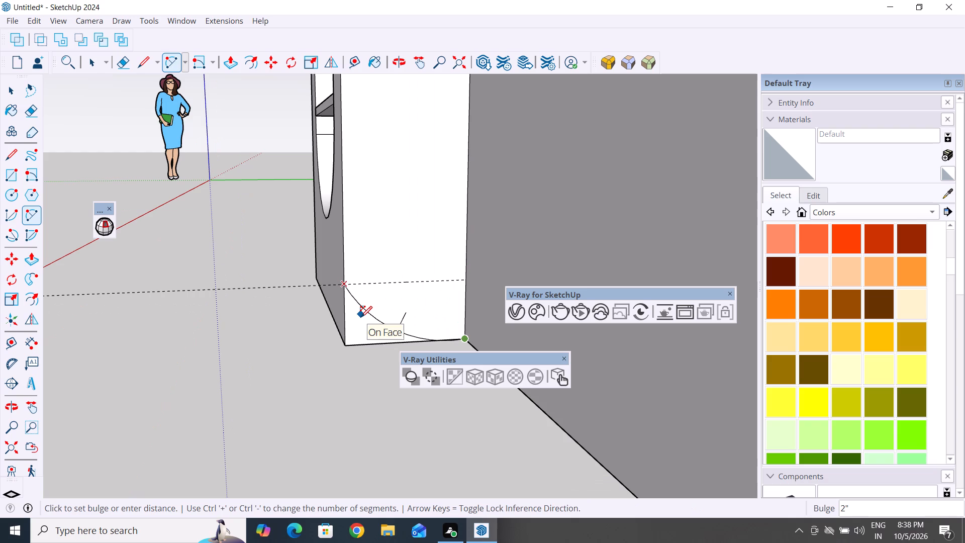
pyautogui.click(361, 317)
pyautogui.click(12, 95)
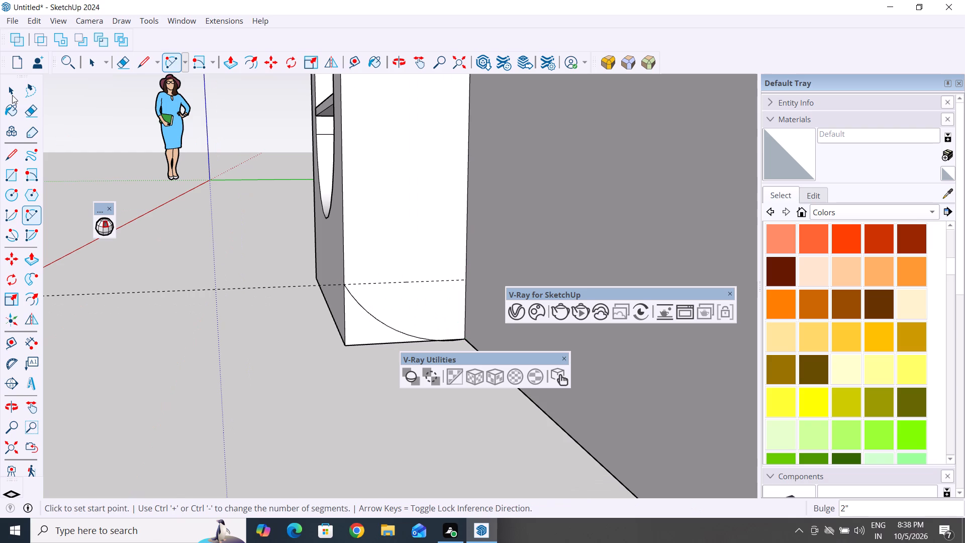
# Place a horizontal guide 6" below the top edge of the strip's outer side face.
pyautogui.scroll(-5, 327, 368)
pyautogui.moveTo(326, 369); pyautogui.dragTo(606, 407, button='middle')
pyautogui.moveTo(372, 342); pyautogui.dragTo(606, 407, button='middle')
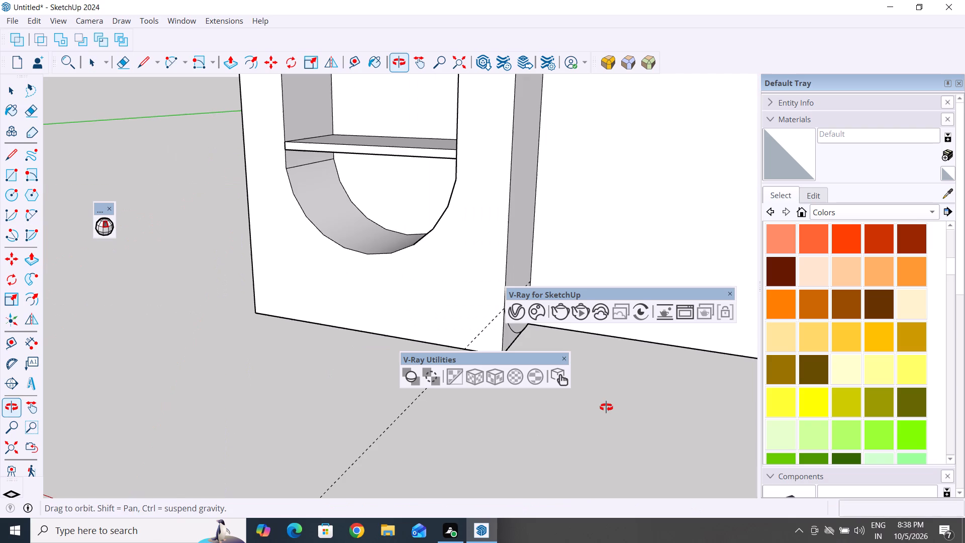
pyautogui.moveTo(606, 407); pyautogui.dragTo(774, 378, button='middle')
pyautogui.scroll(-20, 297, 404)
pyautogui.scroll(-5, 297, 404)
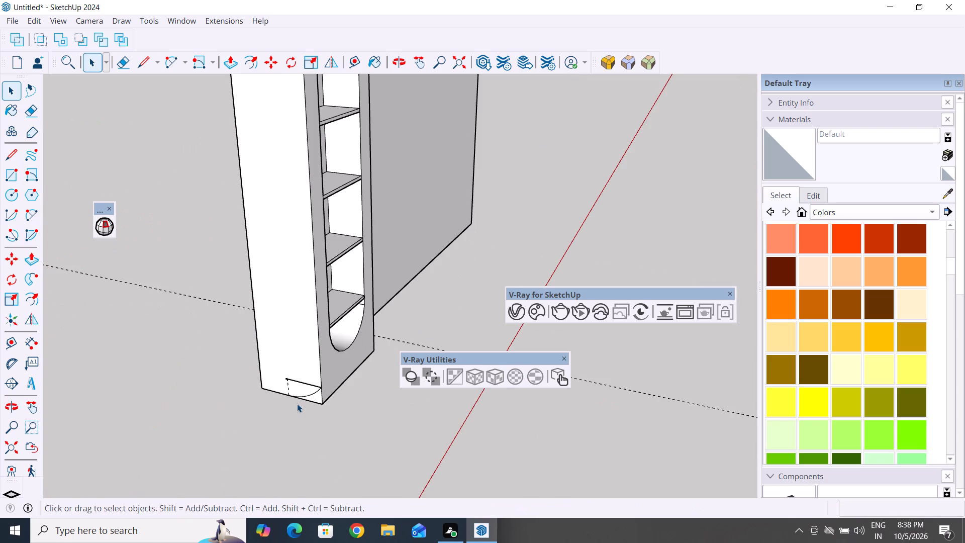
pyautogui.scroll(4, 308, 207)
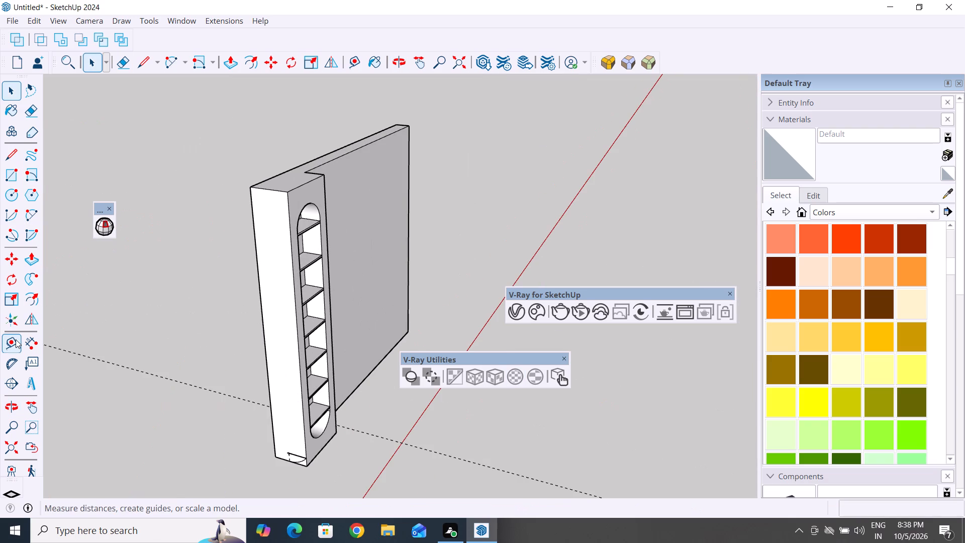
pyautogui.click(13, 338)
pyautogui.scroll(6, 268, 200)
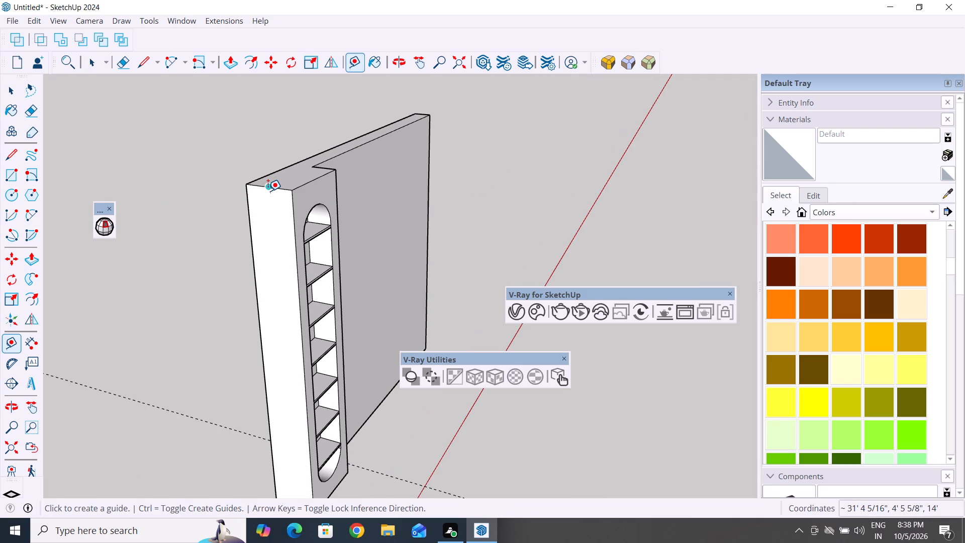
pyautogui.click(267, 188)
pyautogui.write('6"')
pyautogui.press('Return')
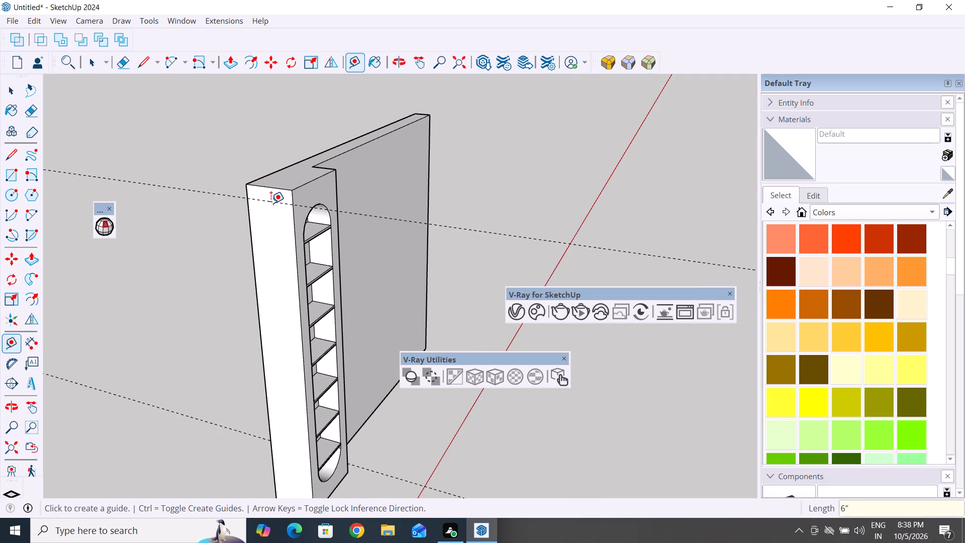
# Draw a 13' 6" vertical line up the strip's outer side face from the lower 6" guide's top end to the top edge.
pyautogui.scroll(-6, 271, 203)
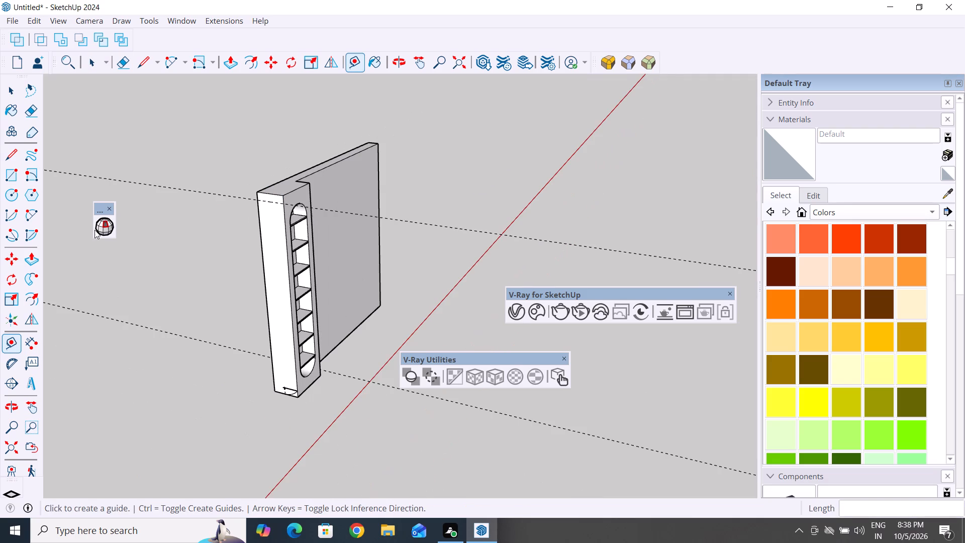
pyautogui.click(10, 153)
pyautogui.scroll(4, 274, 385)
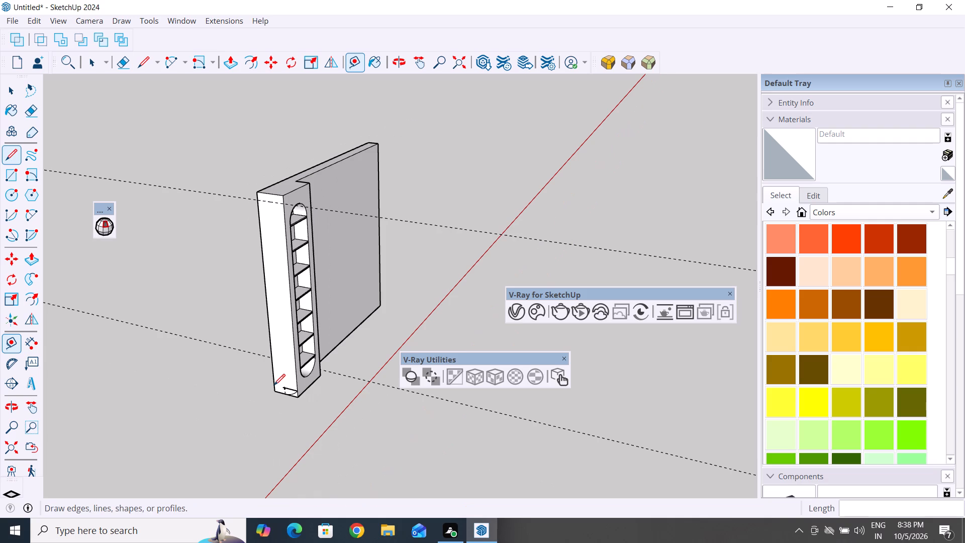
pyautogui.scroll(1, 274, 385)
pyautogui.click(290, 390)
pyautogui.scroll(-6, 290, 390)
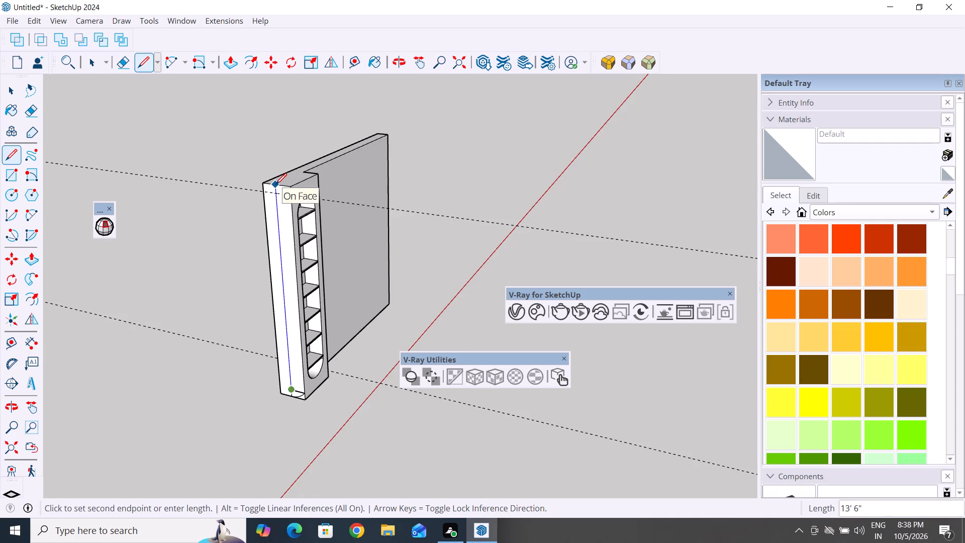
pyautogui.click(275, 185)
pyautogui.click(20, 81)
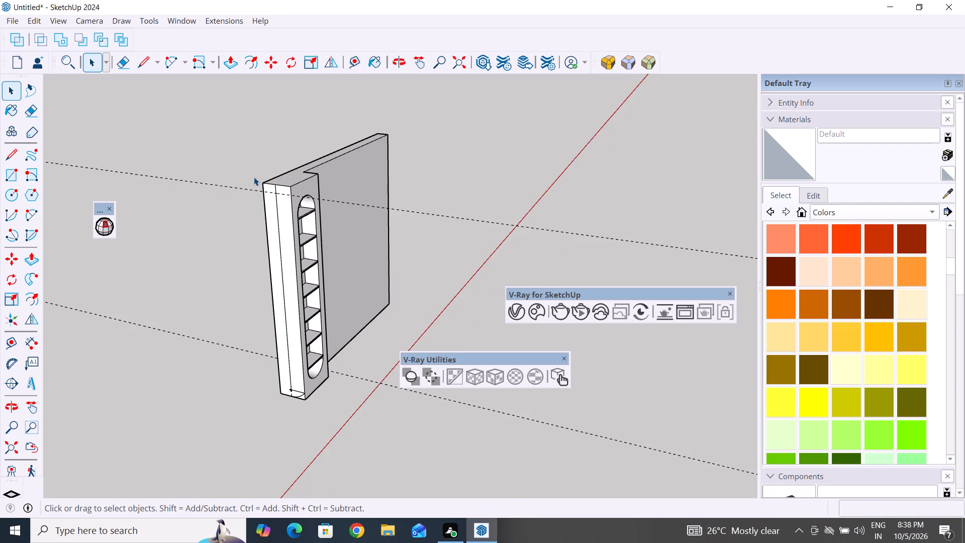
# Draw a two-point arc from the vertical line's intersection with the upper guide to the outer side face's top front corner, bulge about 1 7/8".
pyautogui.scroll(4, 254, 177)
pyautogui.scroll(4, 293, 200)
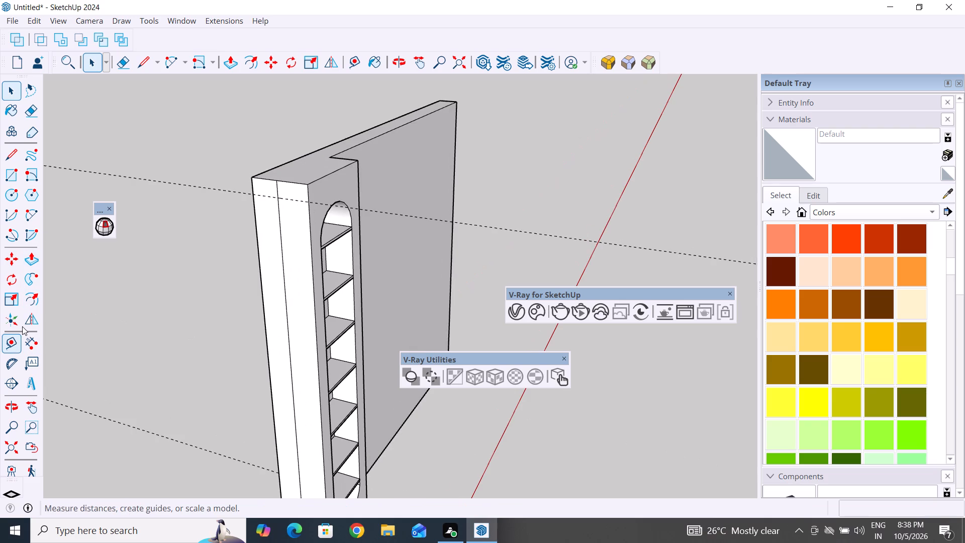
pyautogui.scroll(4, 26, 320)
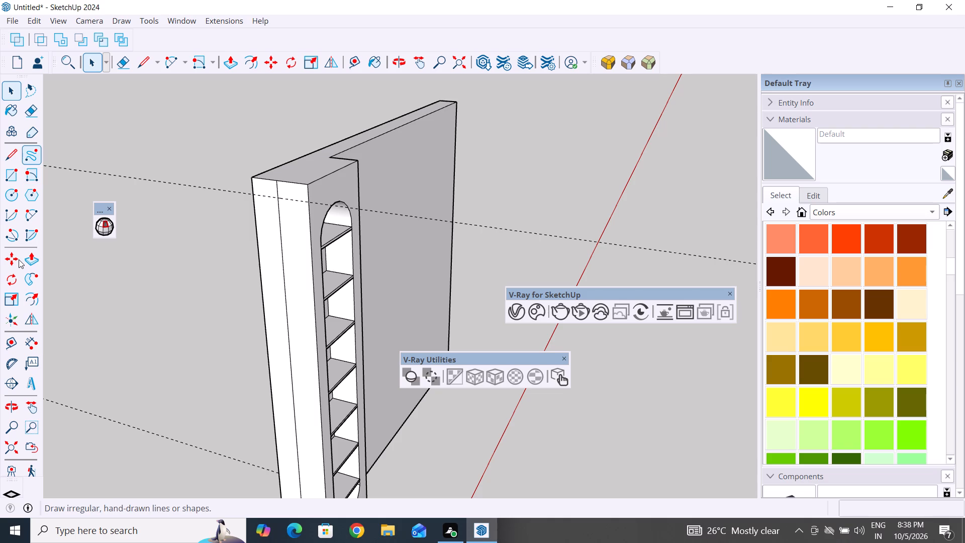
pyautogui.click(33, 217)
pyautogui.scroll(4, 270, 191)
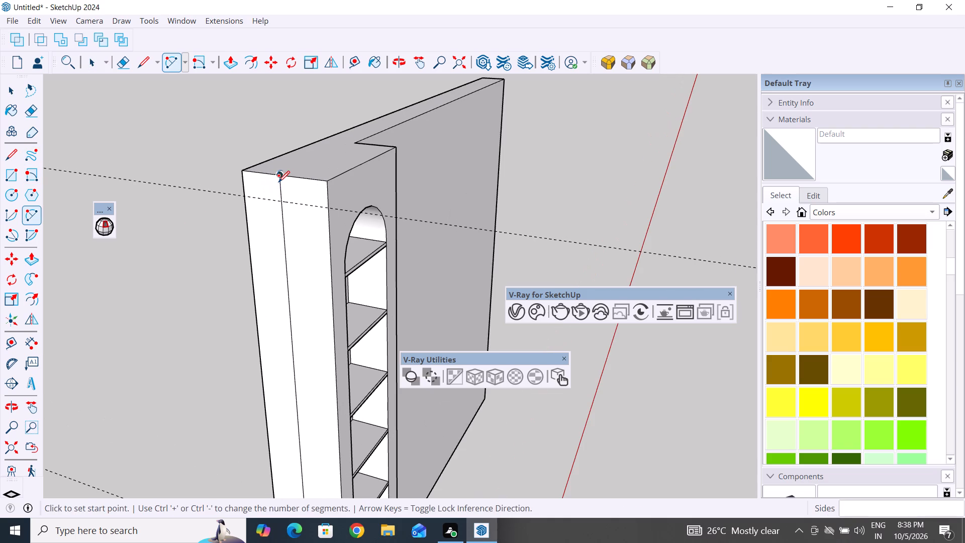
pyautogui.click(278, 176)
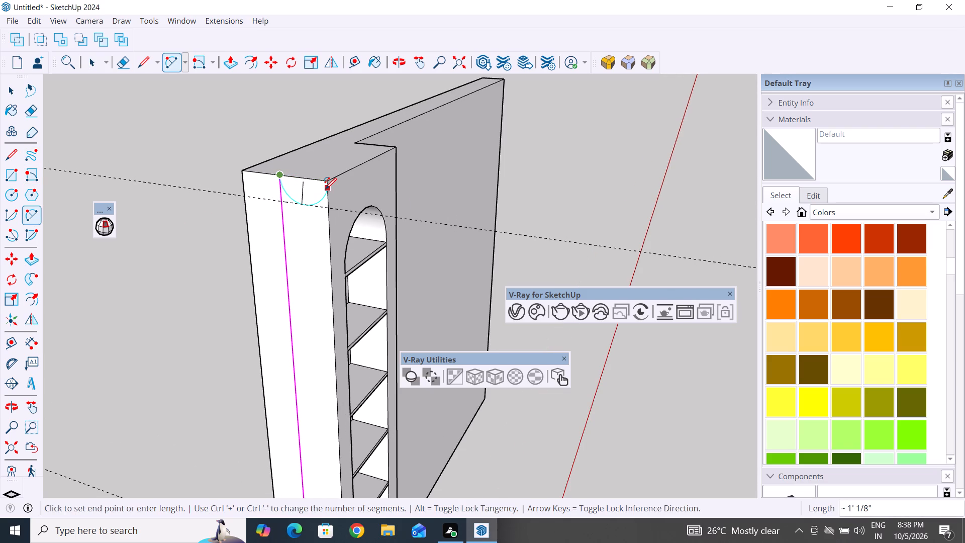
pyautogui.press('Escape')
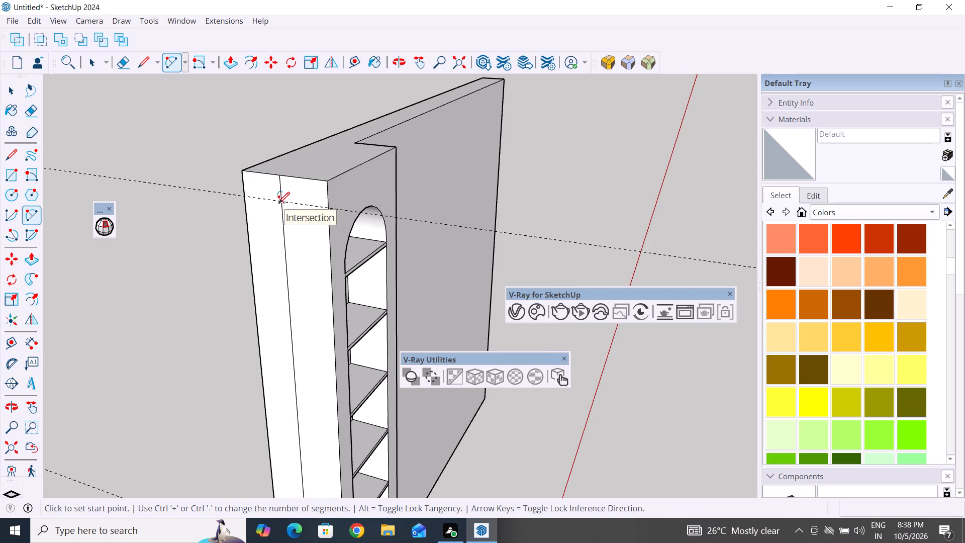
pyautogui.click(283, 200)
pyautogui.click(328, 184)
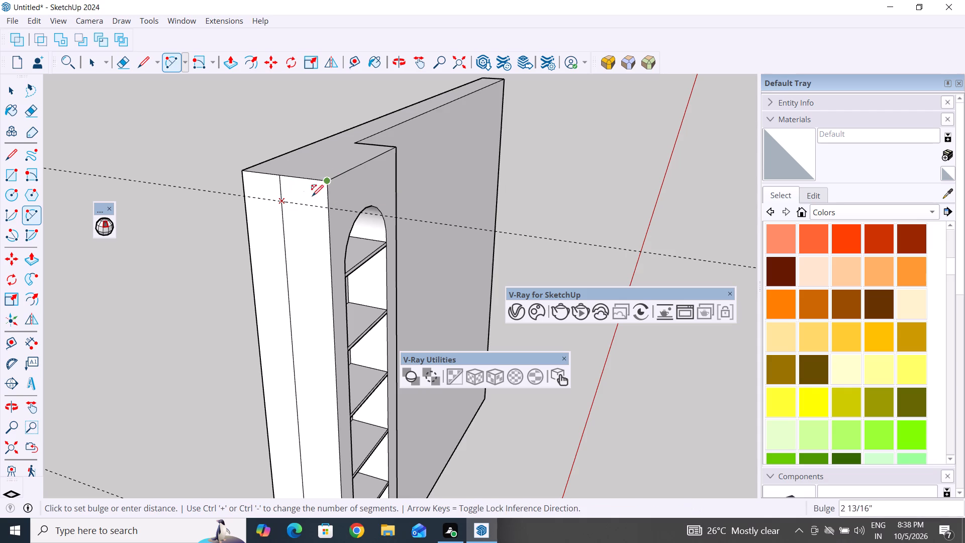
pyautogui.scroll(8, 308, 199)
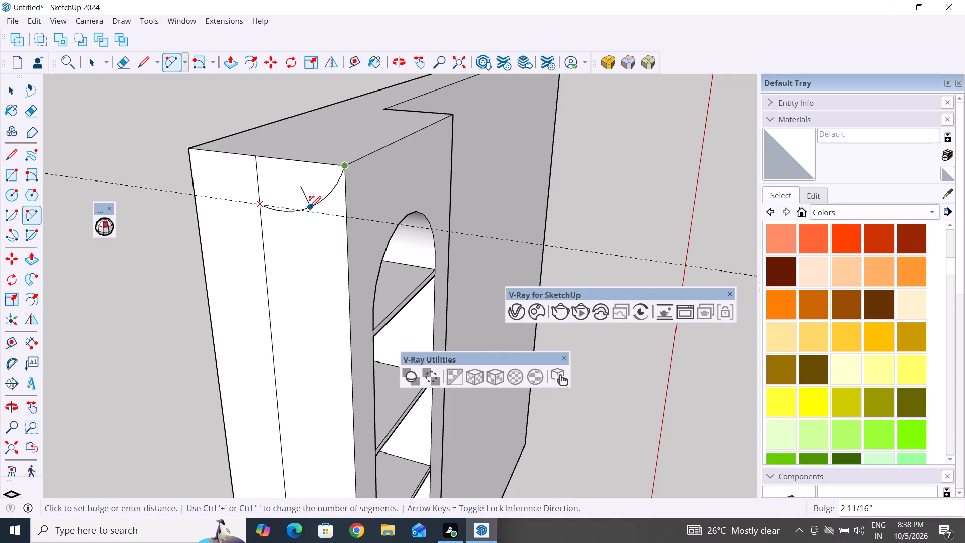
pyautogui.scroll(6, 310, 207)
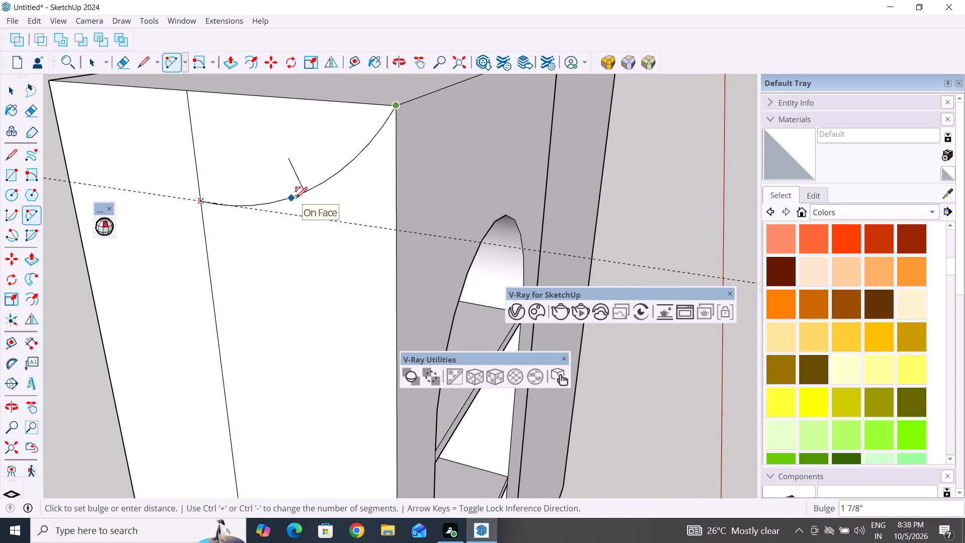
pyautogui.click(298, 197)
pyautogui.scroll(-10, 264, 261)
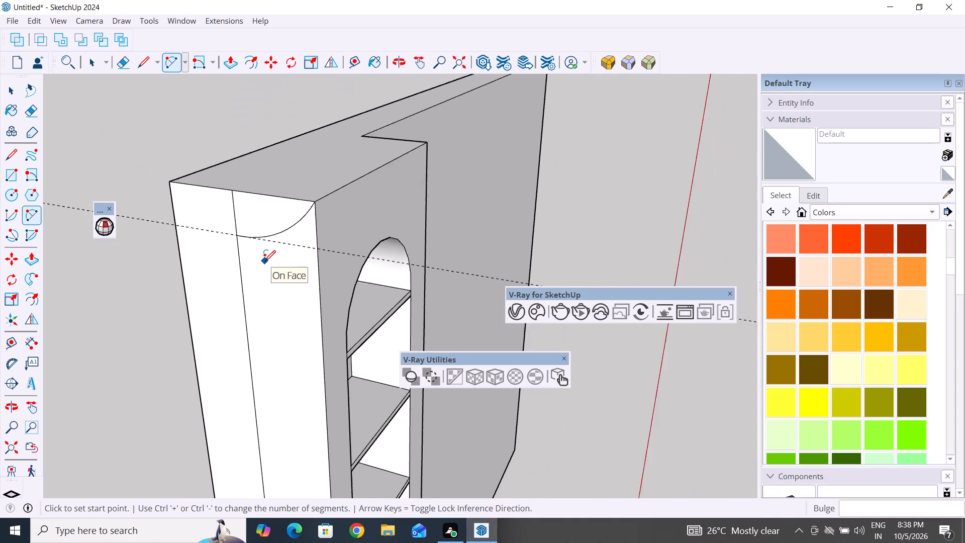
pyautogui.scroll(-1, 264, 261)
pyautogui.click(17, 94)
pyautogui.click(182, 99)
# Place a horizontal guide 6" below the top edge of the strip's inner side face, beside the wide panel.
pyautogui.scroll(-5, 212, 303)
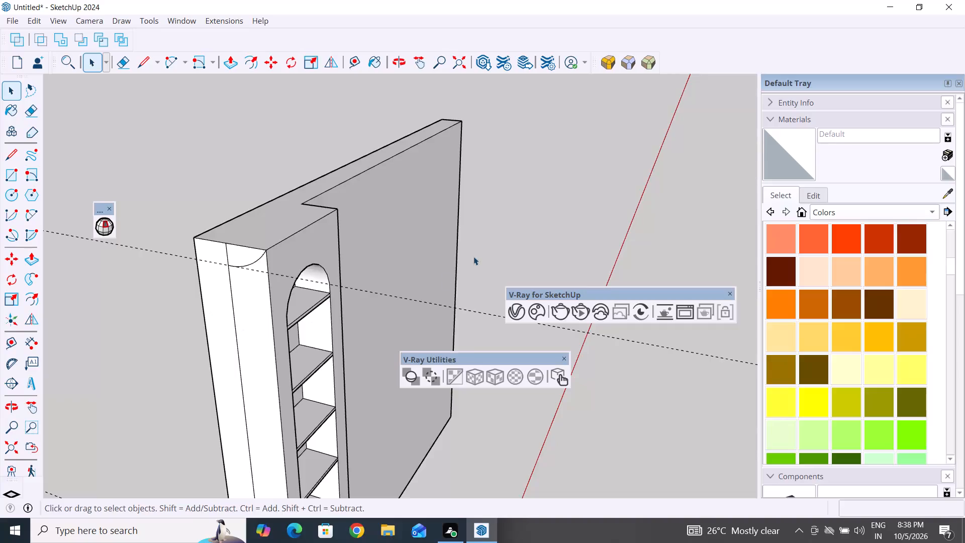
pyautogui.moveTo(471, 258); pyautogui.dragTo(84, 289, button='middle')
pyautogui.scroll(2, 514, 159)
pyautogui.moveTo(495, 173); pyautogui.dragTo(313, 178, button='middle')
pyautogui.scroll(4, 352, 211)
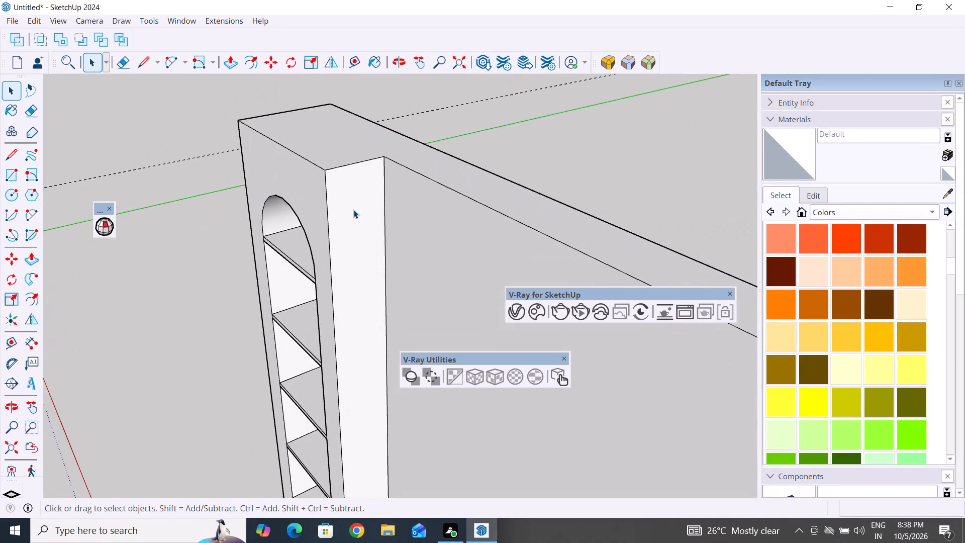
pyautogui.moveTo(364, 221); pyautogui.dragTo(308, 190, button='middle')
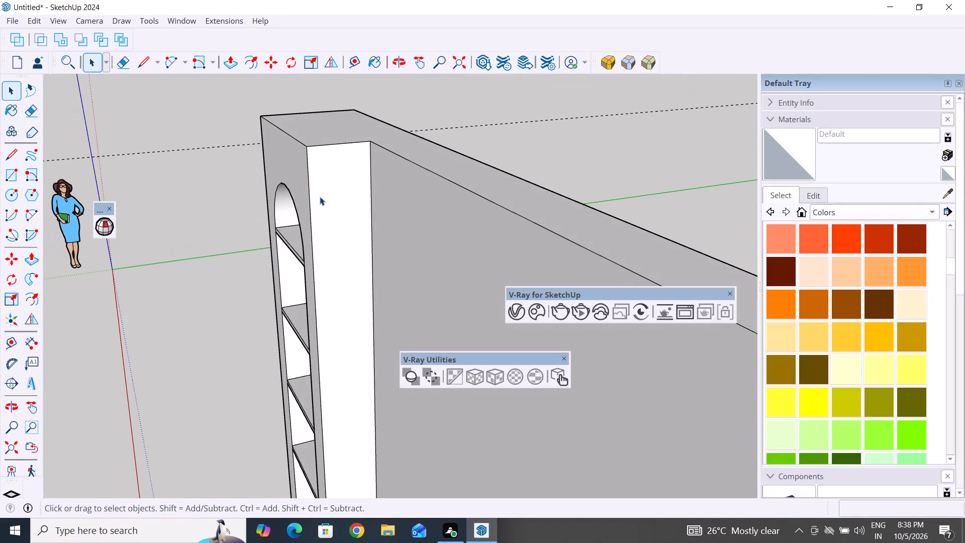
pyautogui.moveTo(318, 190); pyautogui.dragTo(356, 200, button='middle')
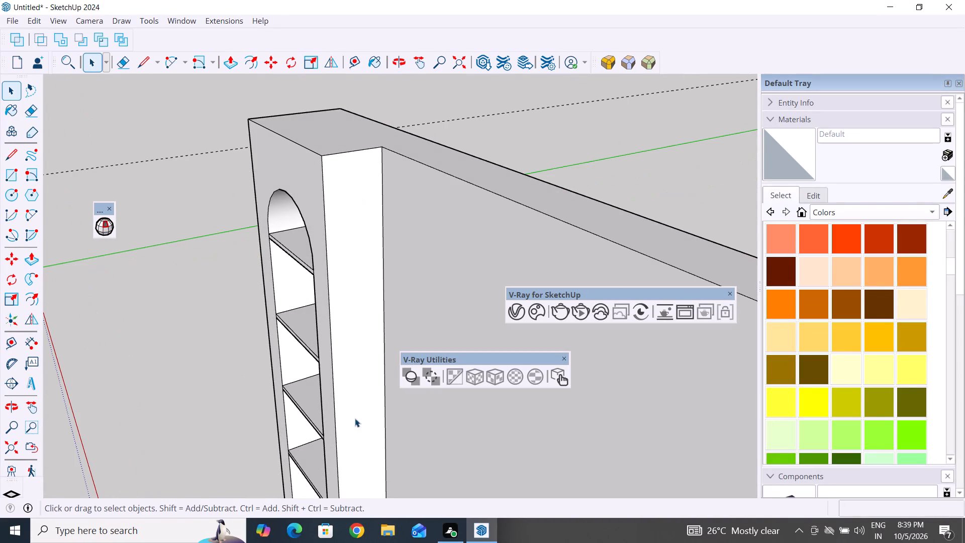
pyautogui.click(15, 345)
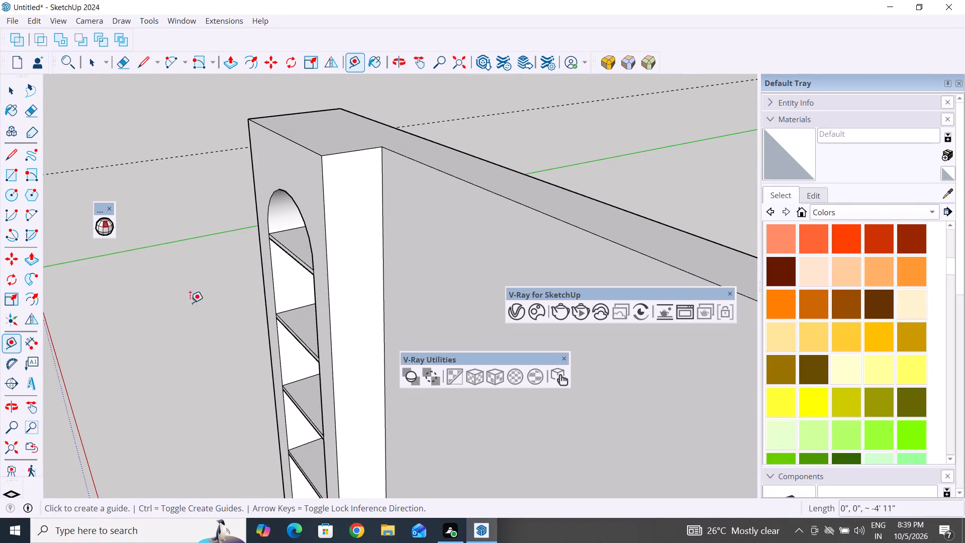
pyautogui.scroll(3, 379, 162)
pyautogui.click(358, 147)
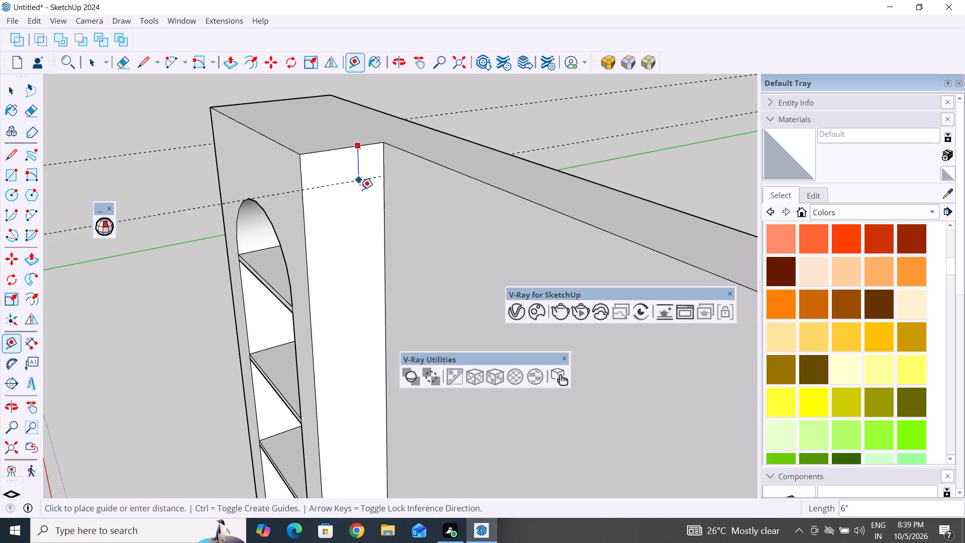
pyautogui.write('6"')
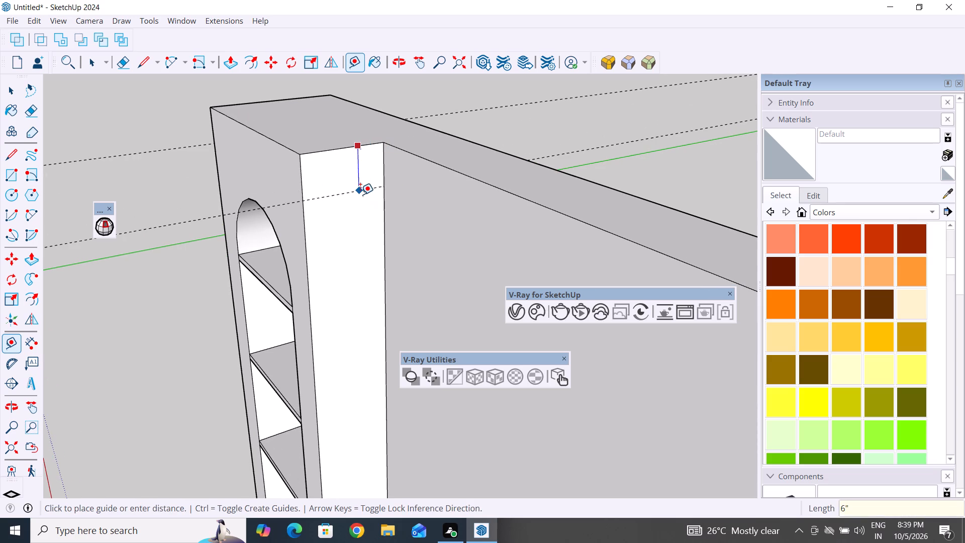
pyautogui.press('Return')
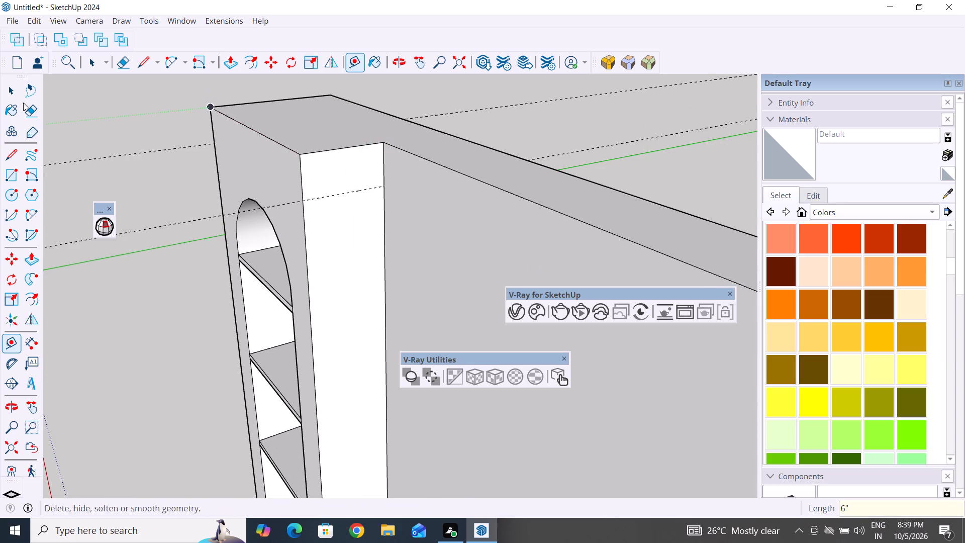
pyautogui.click(15, 93)
pyautogui.scroll(3, 337, 177)
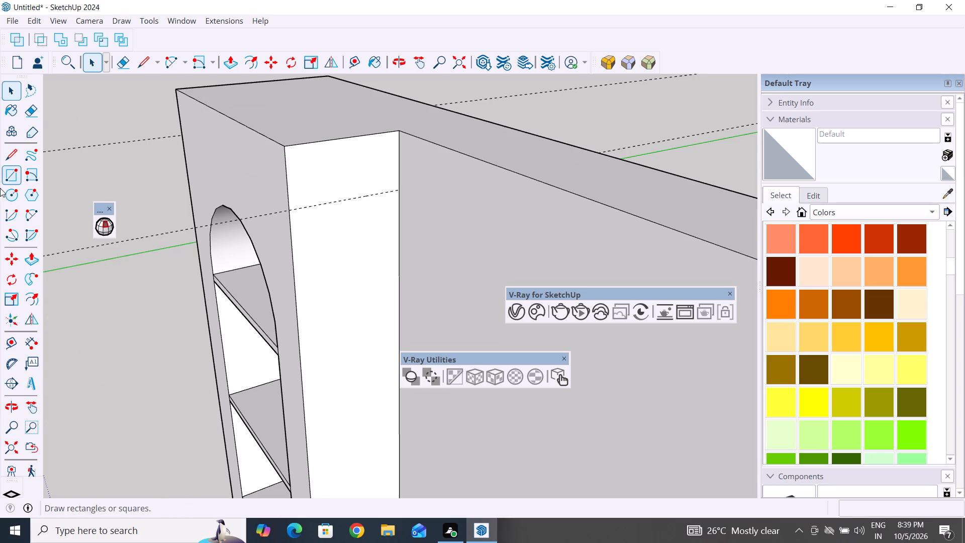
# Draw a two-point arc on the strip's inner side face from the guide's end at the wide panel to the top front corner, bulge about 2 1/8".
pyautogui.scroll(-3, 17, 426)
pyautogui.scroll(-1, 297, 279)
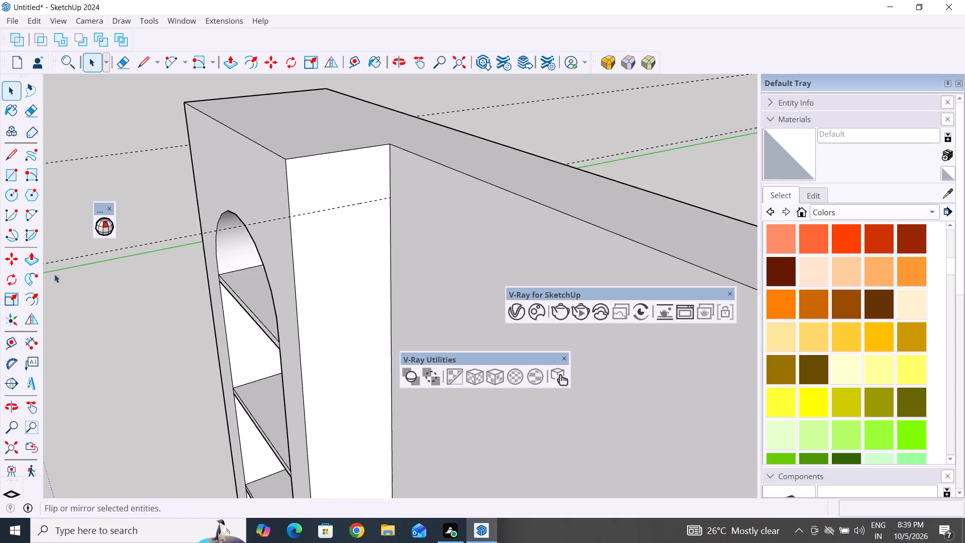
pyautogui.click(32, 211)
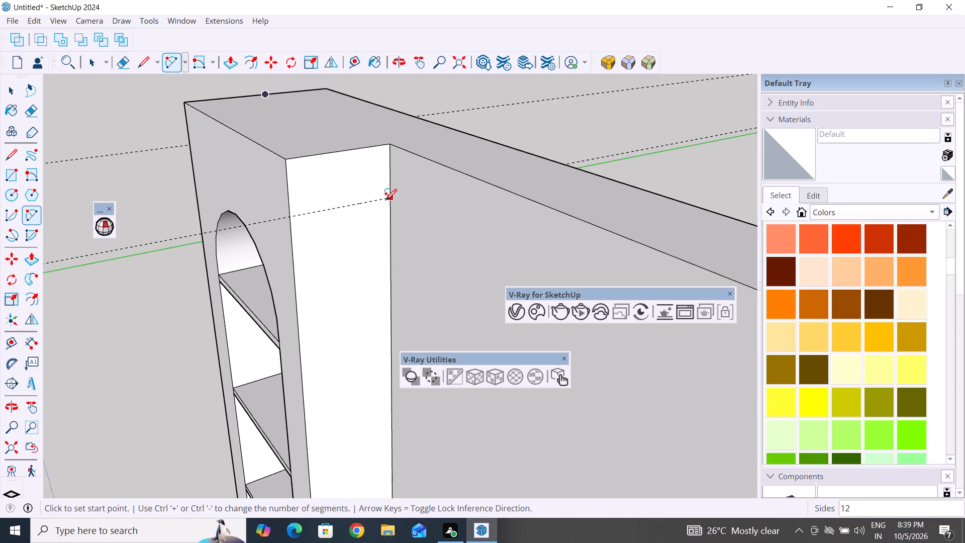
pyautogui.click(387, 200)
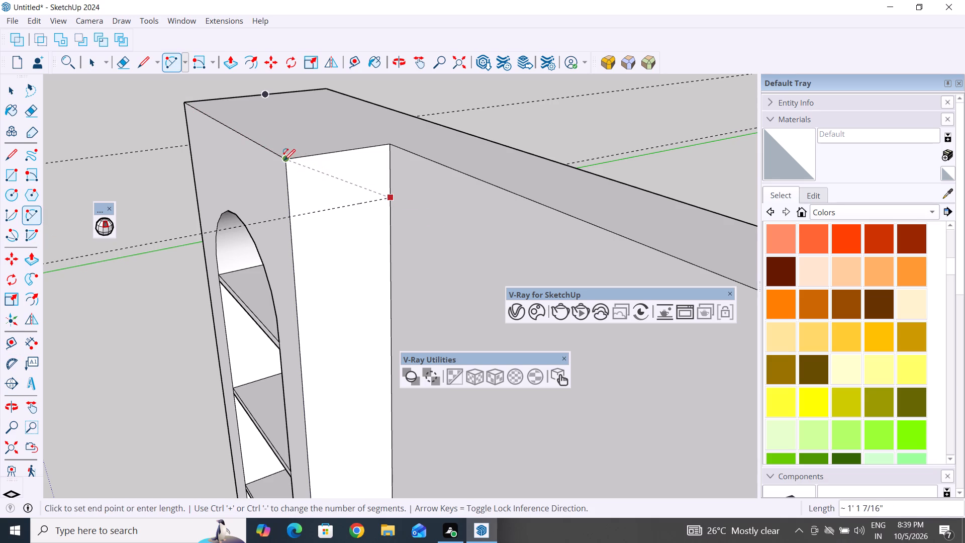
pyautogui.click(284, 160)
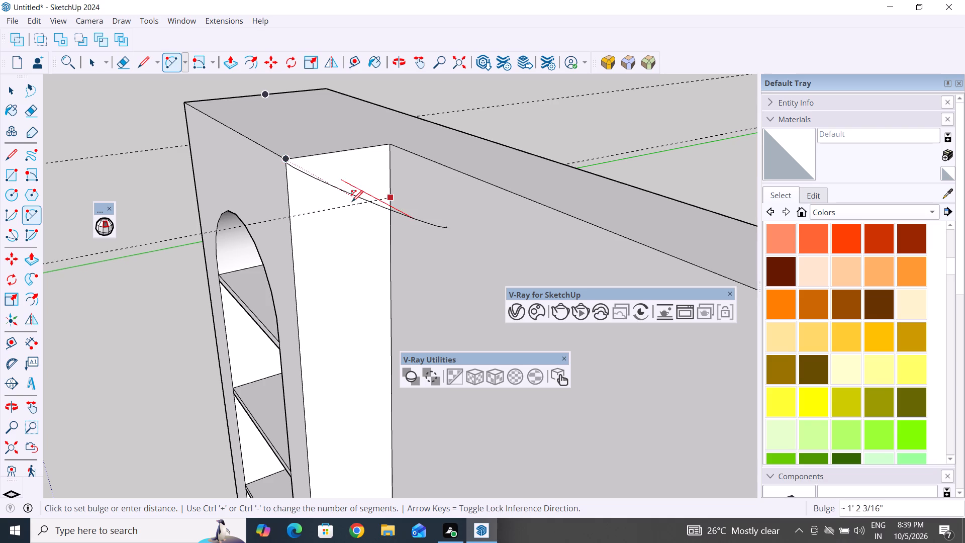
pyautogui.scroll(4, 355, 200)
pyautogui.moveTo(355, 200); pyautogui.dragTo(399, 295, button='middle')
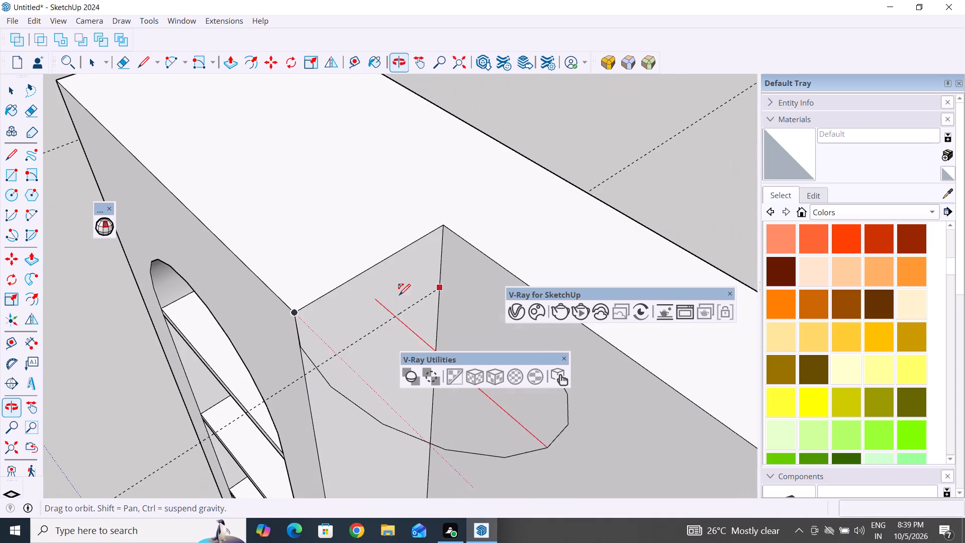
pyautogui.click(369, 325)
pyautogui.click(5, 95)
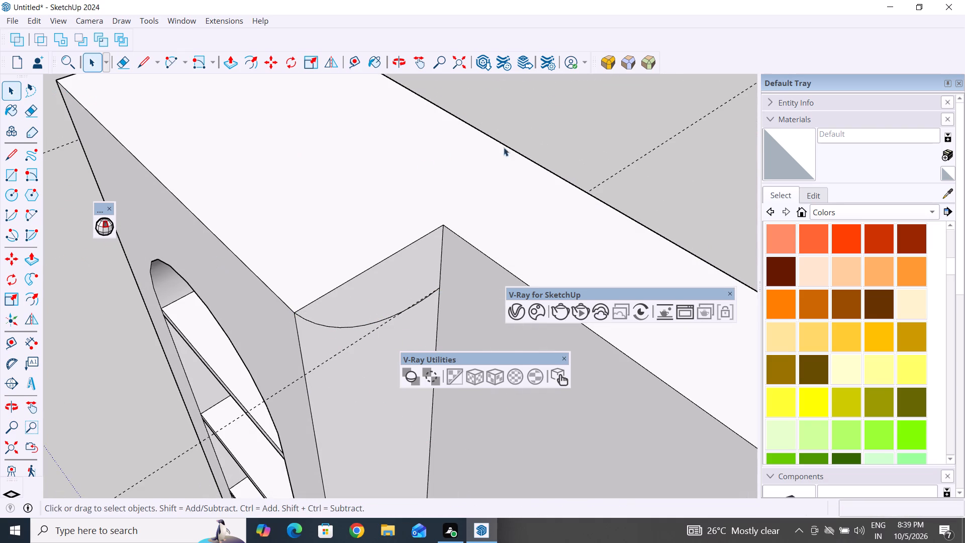
# Delete the upper arc on the strip's outer side face.
pyautogui.scroll(-6, 294, 307)
pyautogui.click(89, 313)
pyautogui.moveTo(196, 358); pyautogui.dragTo(664, 270, button='middle')
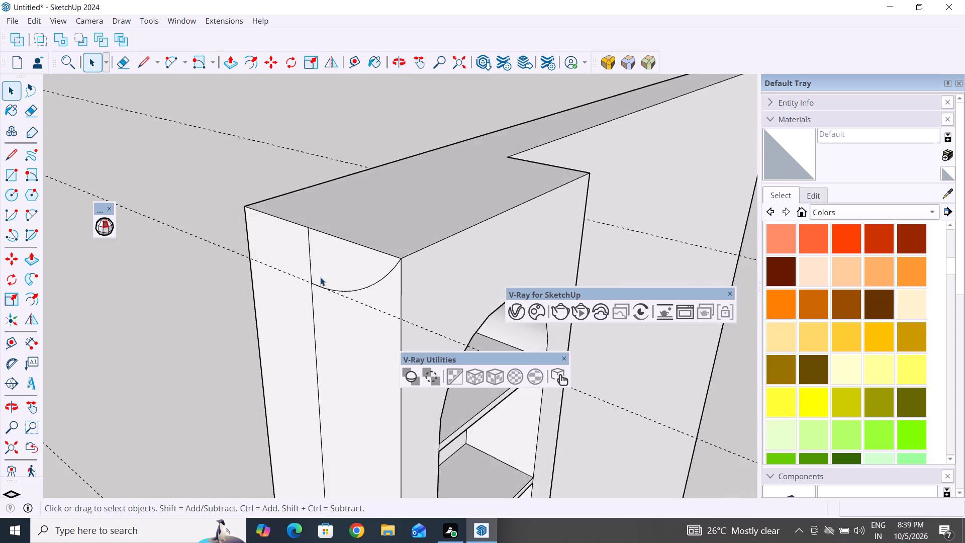
pyautogui.scroll(-4, 320, 279)
pyautogui.moveTo(341, 300); pyautogui.dragTo(68, 256, button='middle')
pyautogui.moveTo(376, 225); pyautogui.dragTo(208, 228, button='middle')
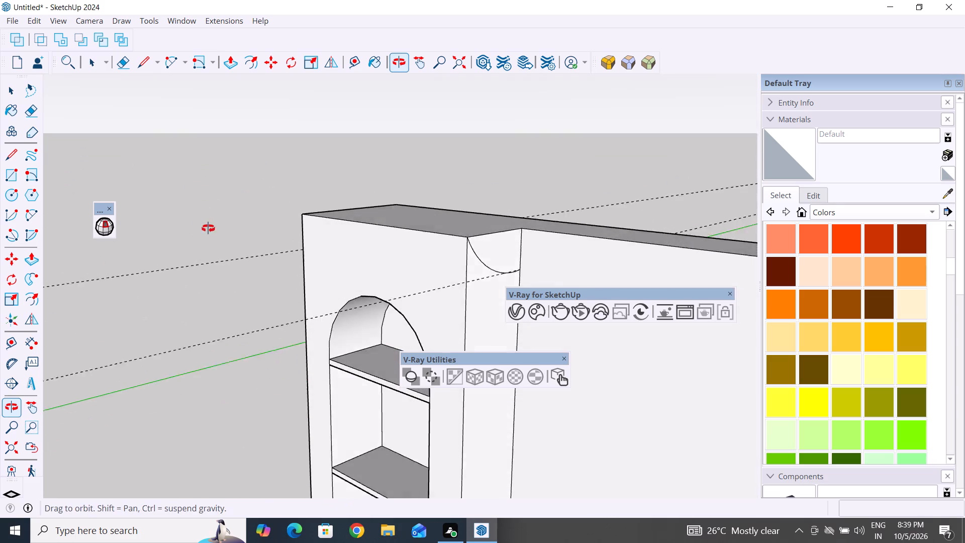
pyautogui.moveTo(208, 228); pyautogui.dragTo(221, 244, button='middle')
pyautogui.scroll(-3, 221, 244)
pyautogui.moveTo(225, 247); pyautogui.dragTo(378, 268, button='middle')
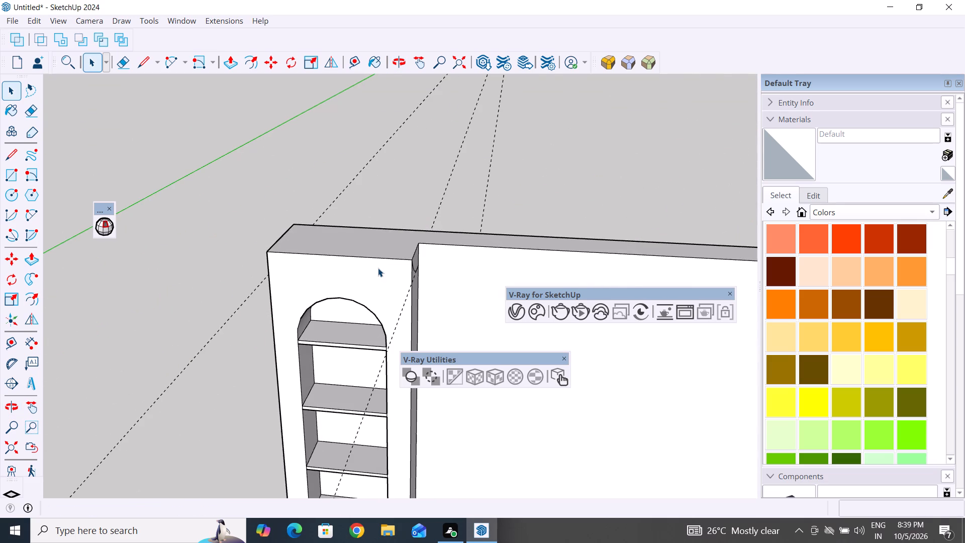
pyautogui.moveTo(378, 268); pyautogui.dragTo(588, 282, button='middle')
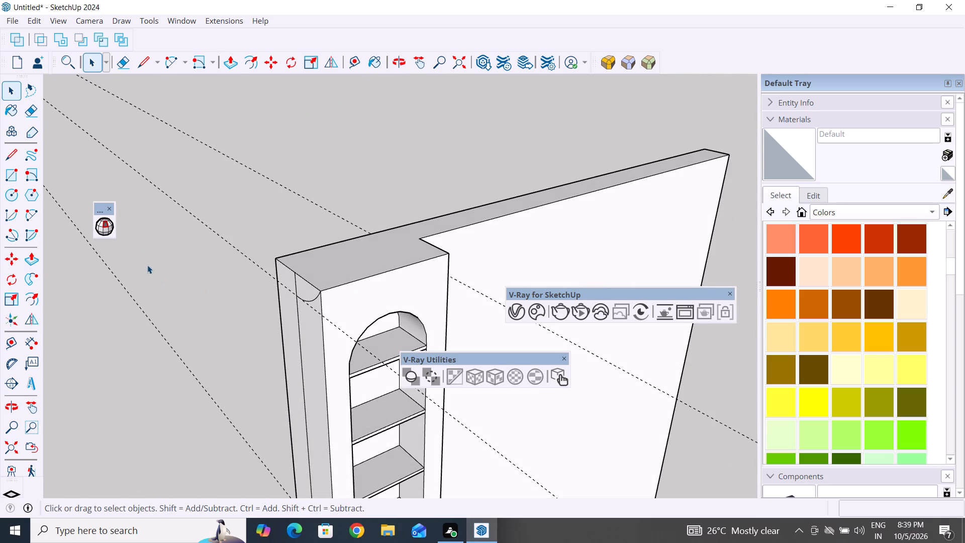
pyautogui.scroll(-2, 242, 197)
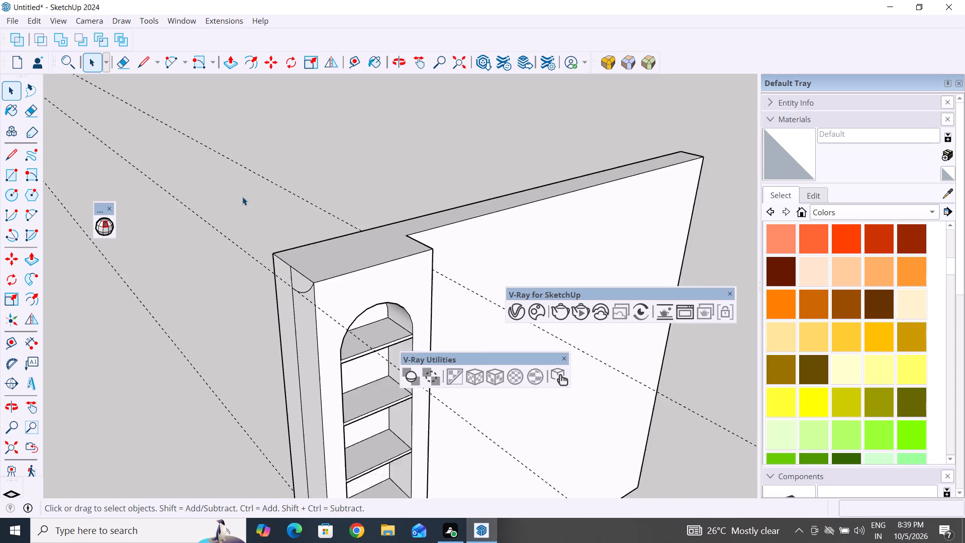
pyautogui.scroll(-12, 242, 197)
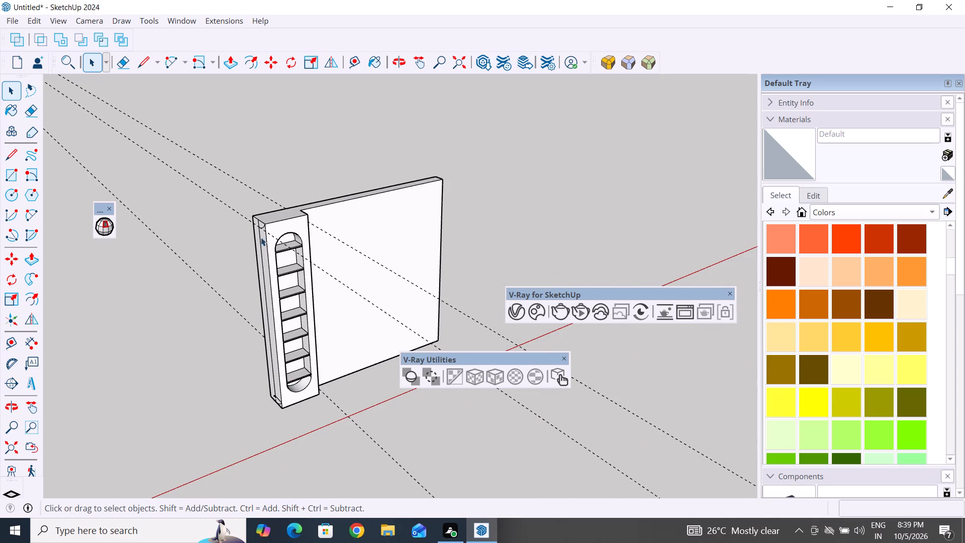
pyautogui.scroll(3, 255, 219)
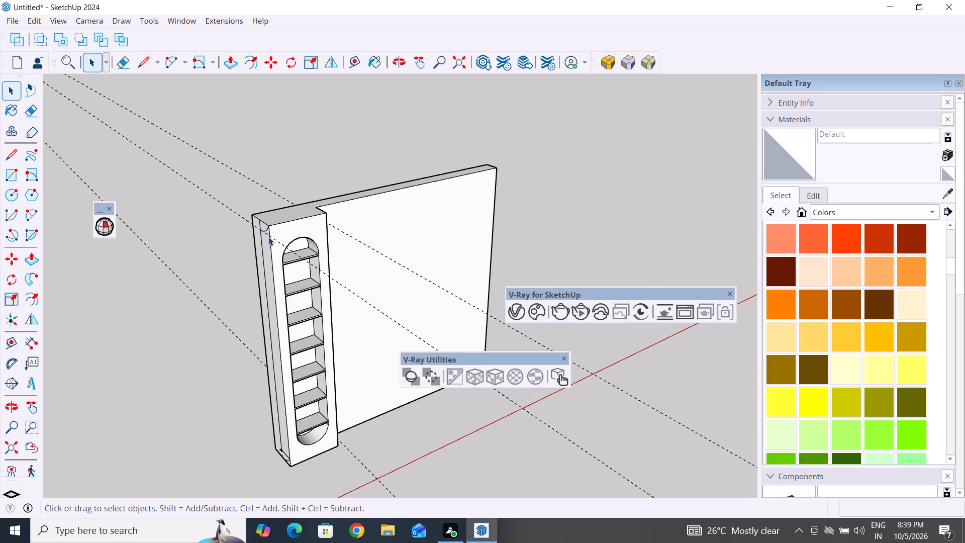
pyautogui.scroll(4, 261, 226)
pyautogui.click(270, 231)
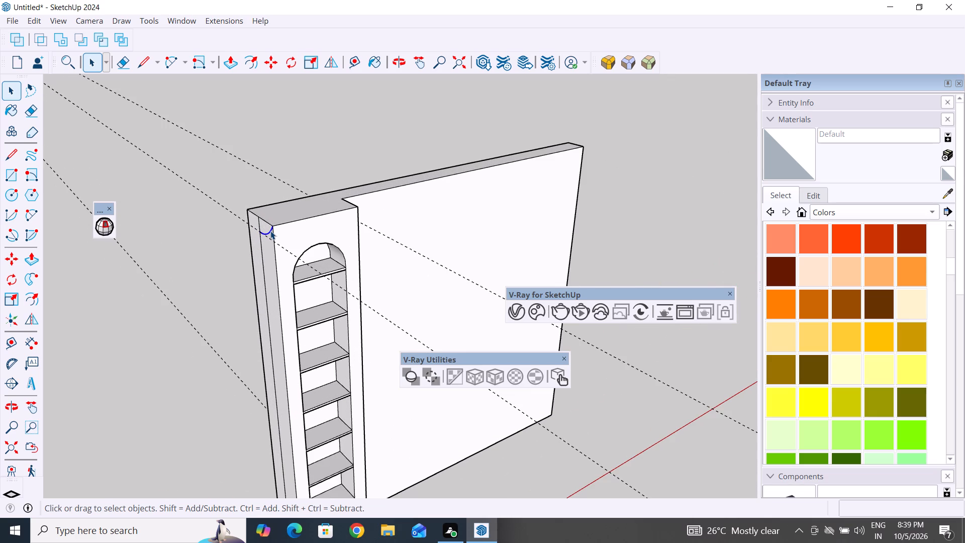
pyautogui.press('Delete')
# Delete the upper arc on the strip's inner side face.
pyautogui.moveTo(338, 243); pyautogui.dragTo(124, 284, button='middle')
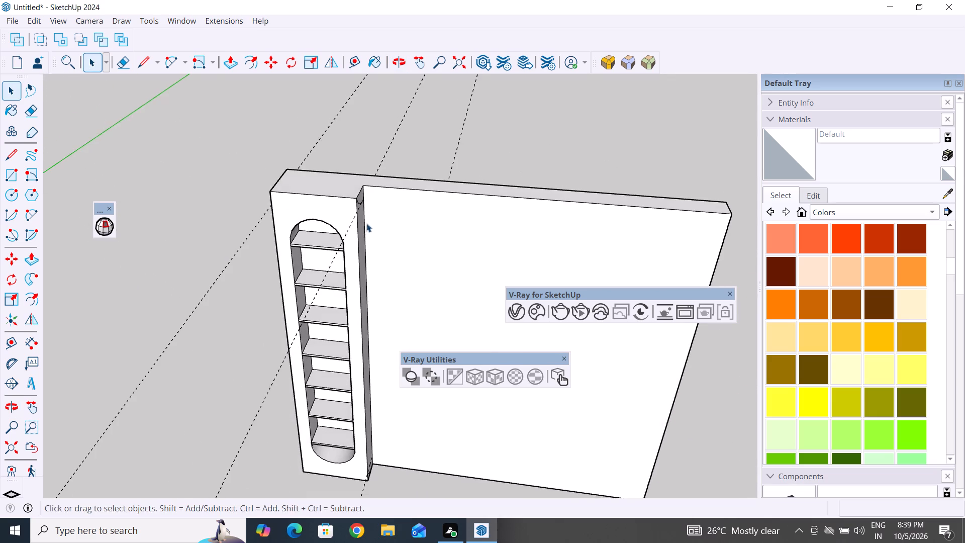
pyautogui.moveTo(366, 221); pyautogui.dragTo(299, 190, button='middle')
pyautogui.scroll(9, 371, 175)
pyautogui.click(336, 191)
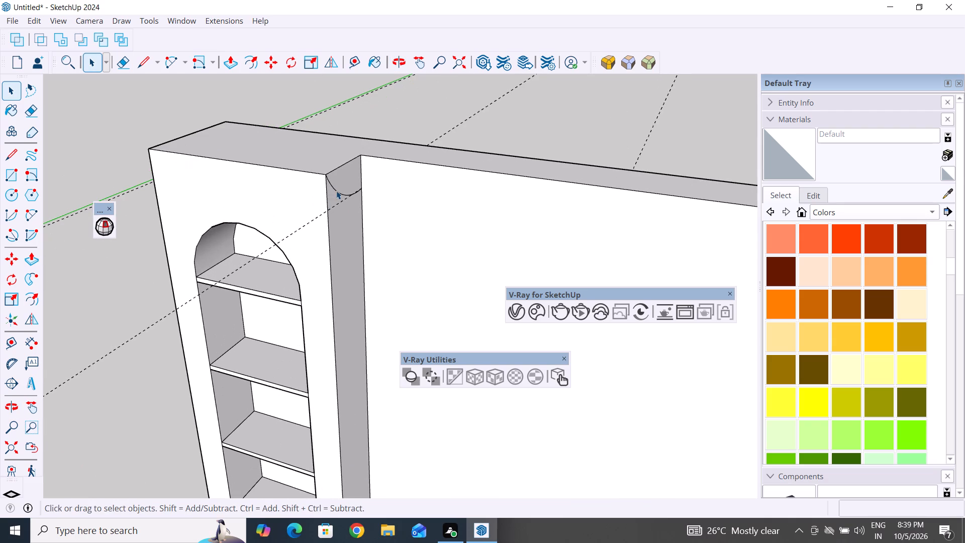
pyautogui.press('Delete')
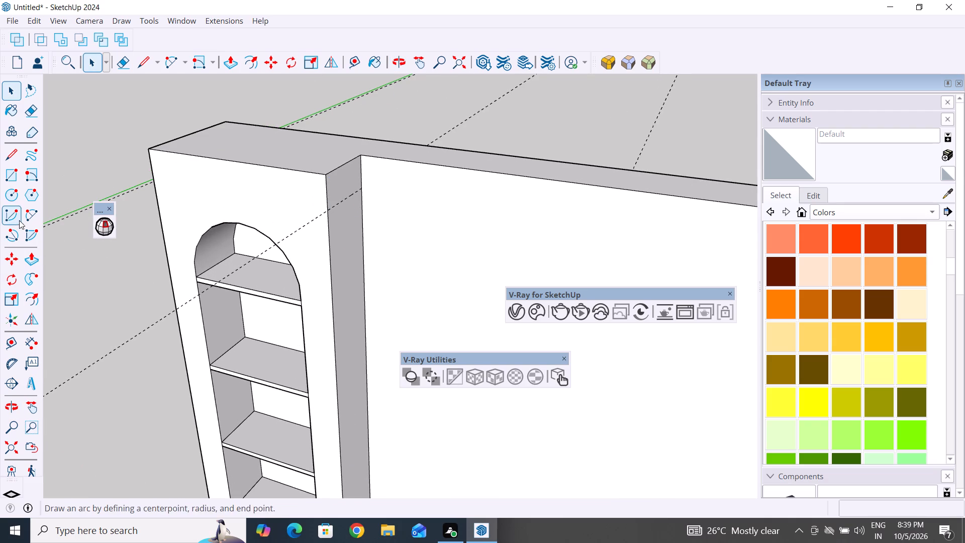
# Draw a two-point arc on the outer side face from the vertical line's top end to the upper guide at the front edge, bulge about 1 11/16".
pyautogui.click(38, 215)
pyautogui.moveTo(226, 246); pyautogui.dragTo(621, 262, button='middle')
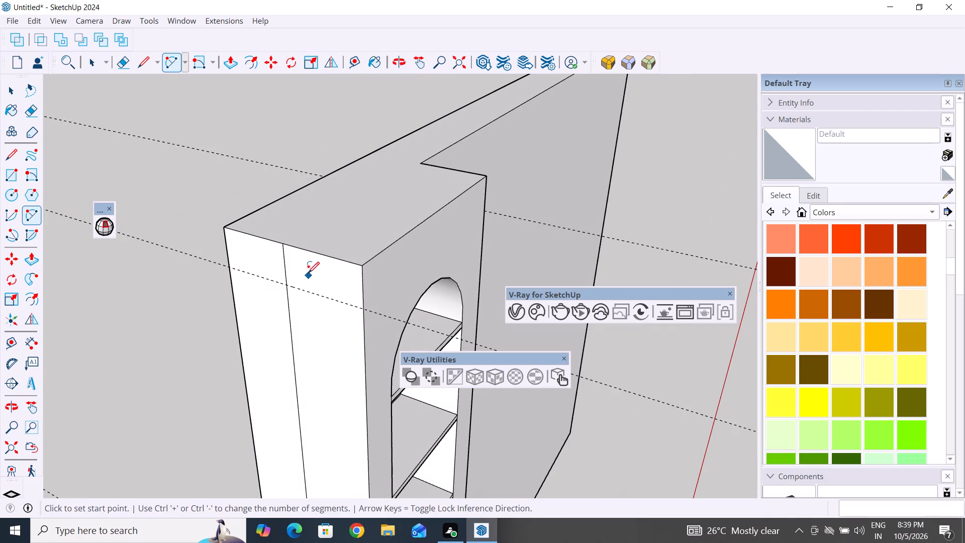
pyautogui.click(282, 247)
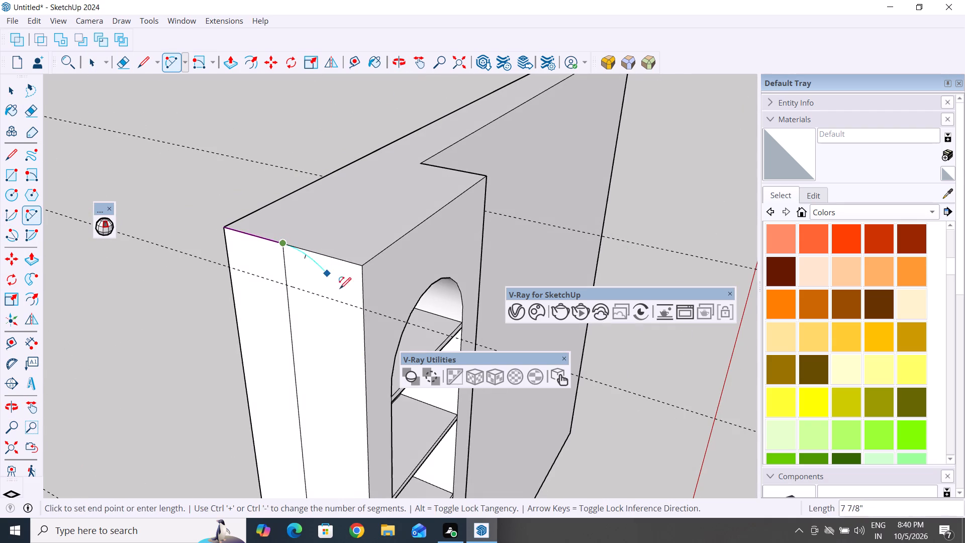
pyautogui.click(361, 308)
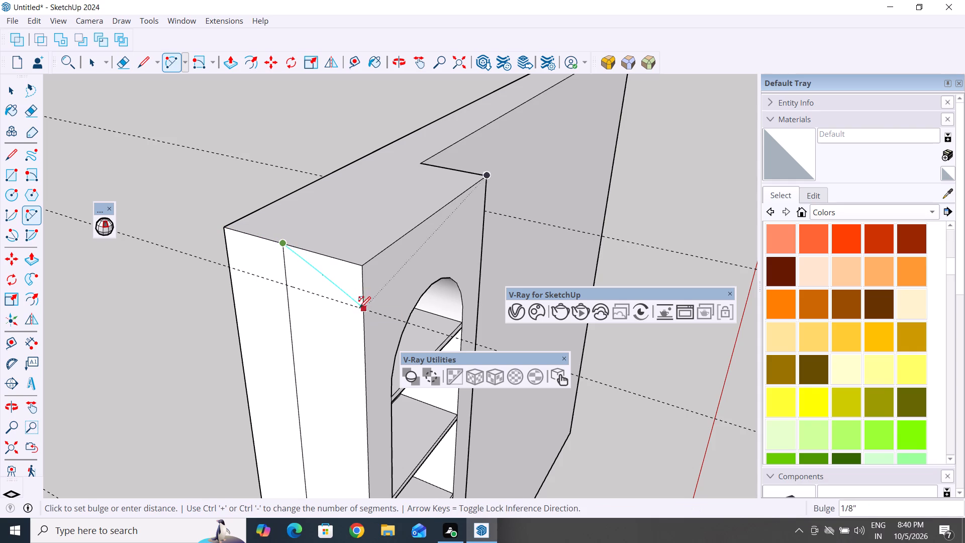
pyautogui.scroll(3, 344, 283)
pyautogui.moveTo(346, 282); pyautogui.dragTo(527, 223, button='middle')
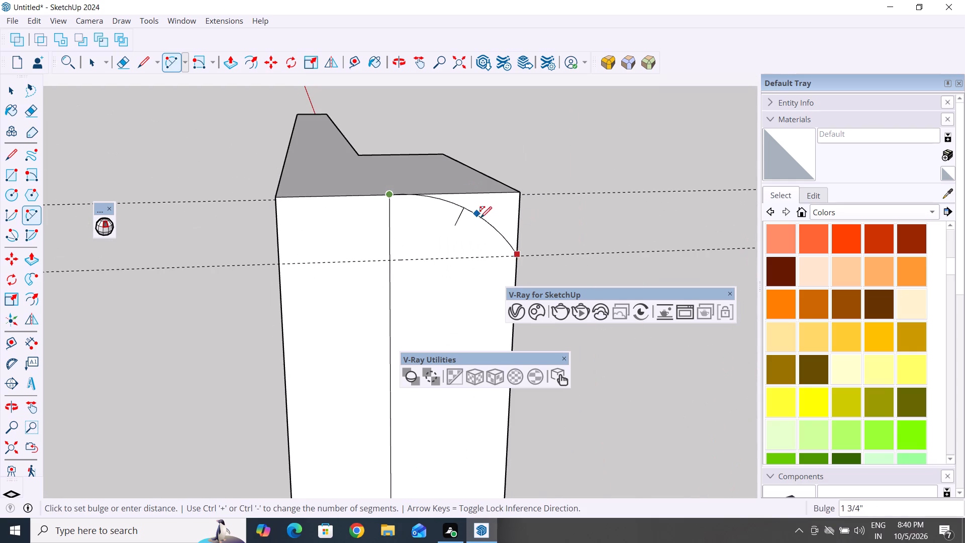
pyautogui.scroll(9, 482, 218)
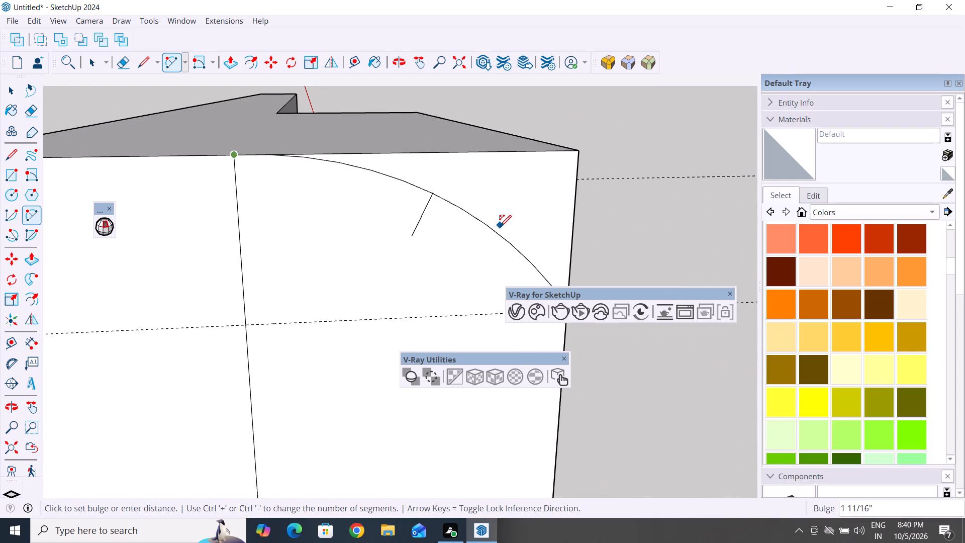
pyautogui.click(500, 226)
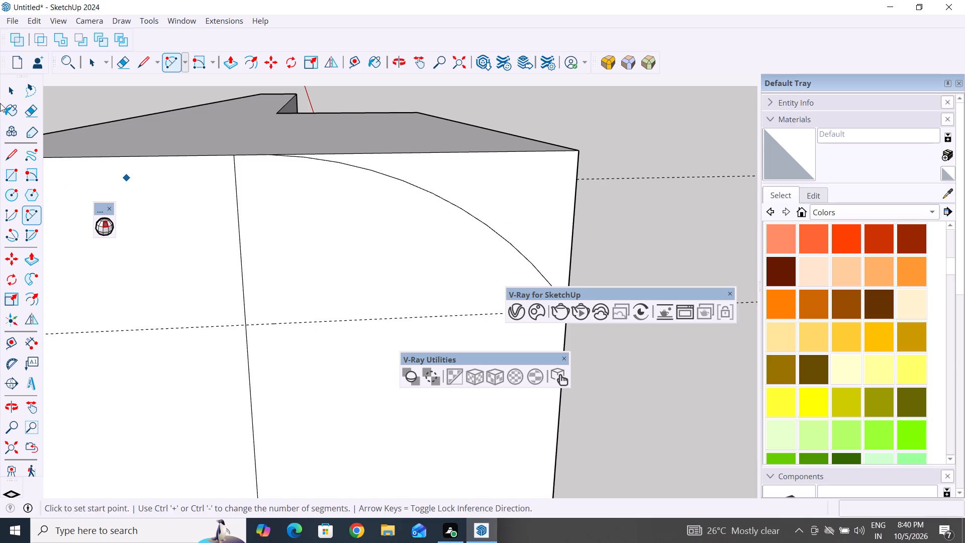
pyautogui.click(6, 92)
# Push the corner face outside the upper arc 3' through the strip's full width to round its top front edge.
pyautogui.scroll(-13, 253, 284)
pyautogui.moveTo(569, 229); pyautogui.dragTo(225, 321, button='middle')
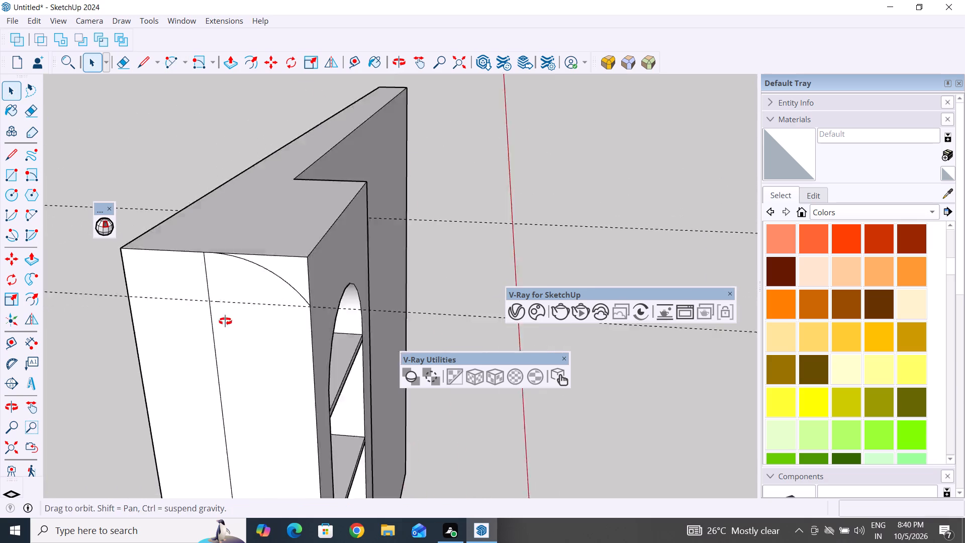
pyautogui.moveTo(225, 321); pyautogui.dragTo(38, 340, button='middle')
pyautogui.moveTo(487, 205); pyautogui.dragTo(209, 149, button='middle')
pyautogui.scroll(3, 391, 197)
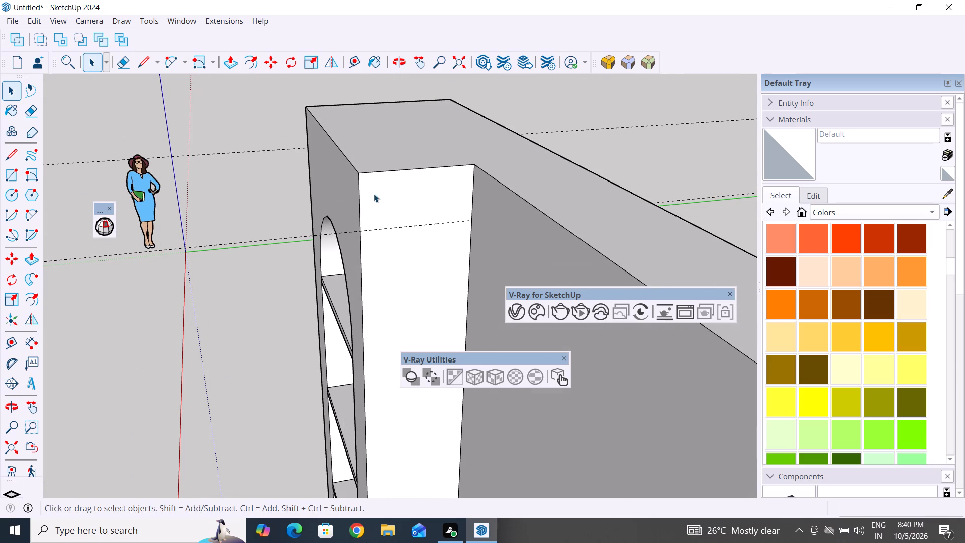
pyautogui.moveTo(371, 200); pyautogui.dragTo(792, 285, button='middle')
pyautogui.scroll(1, 355, 204)
pyautogui.moveTo(388, 204); pyautogui.dragTo(503, 173, button='middle')
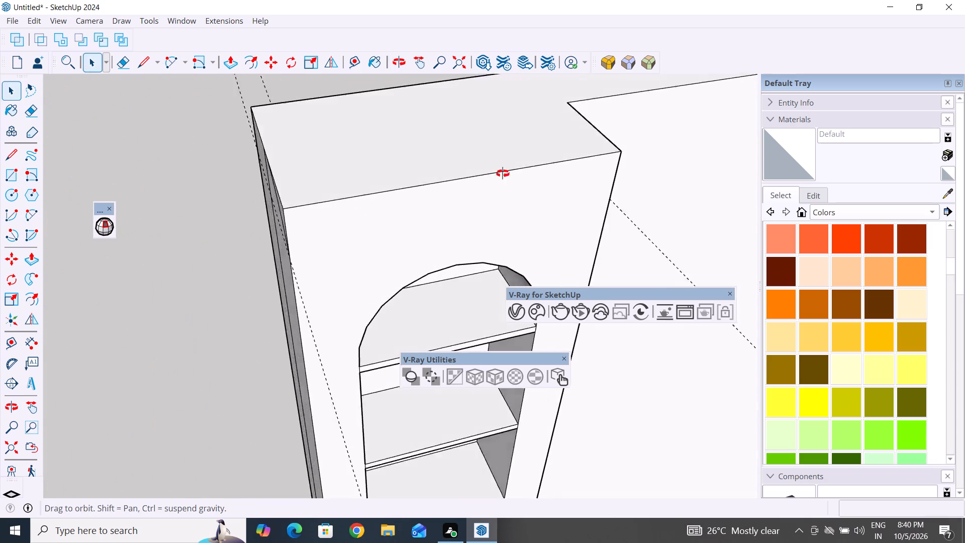
pyautogui.moveTo(503, 173); pyautogui.dragTo(495, 167, button='middle')
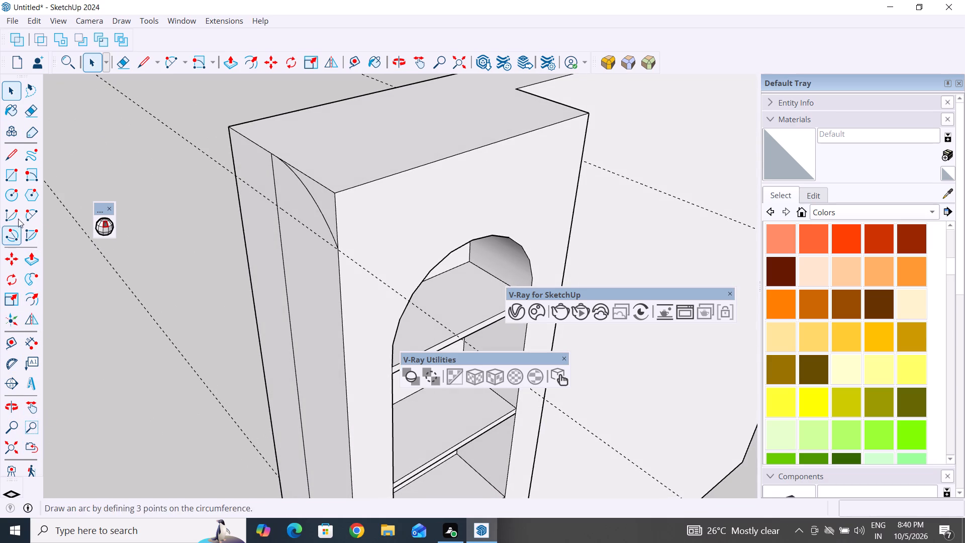
pyautogui.click(235, 63)
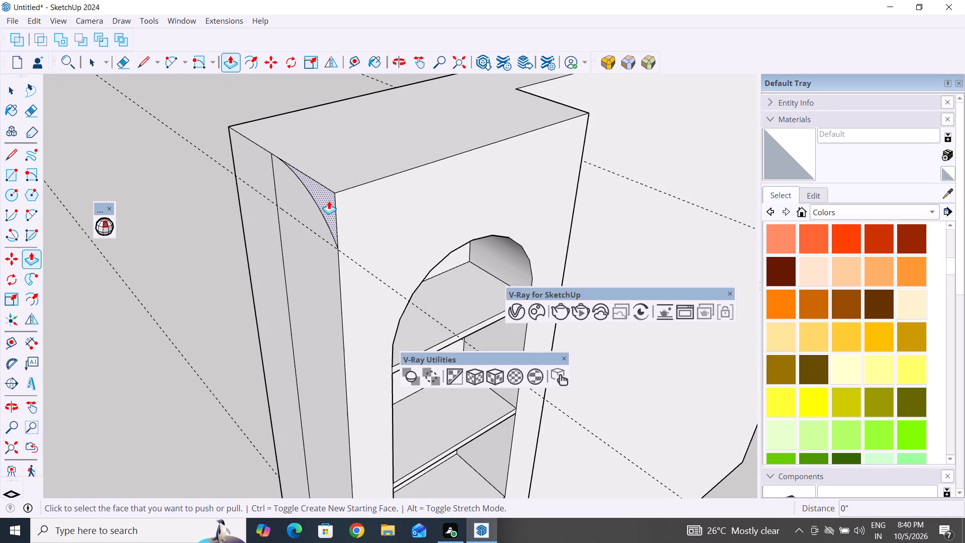
pyautogui.click(329, 201)
pyautogui.moveTo(623, 135); pyautogui.dragTo(393, 131, button='middle')
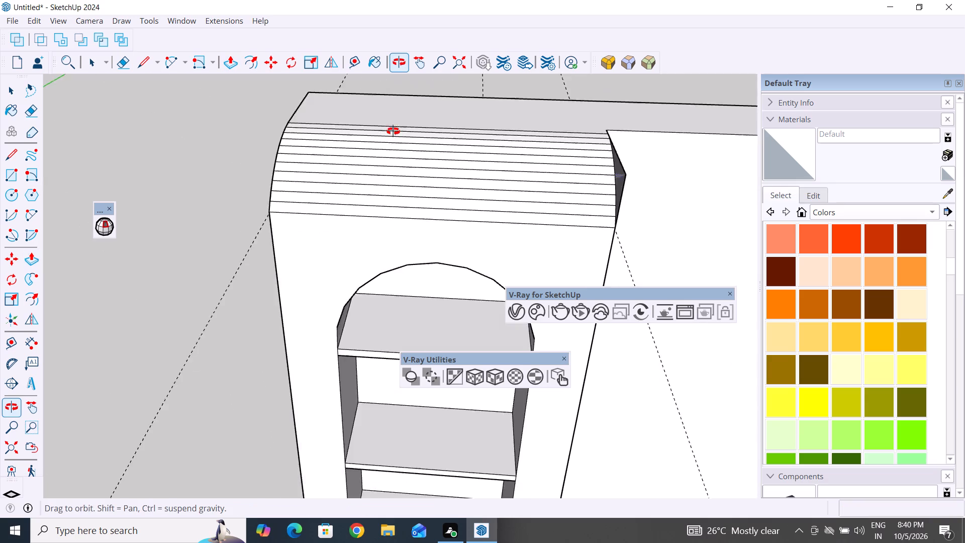
pyautogui.moveTo(393, 131); pyautogui.dragTo(413, 143, button='middle')
pyautogui.click(721, 193)
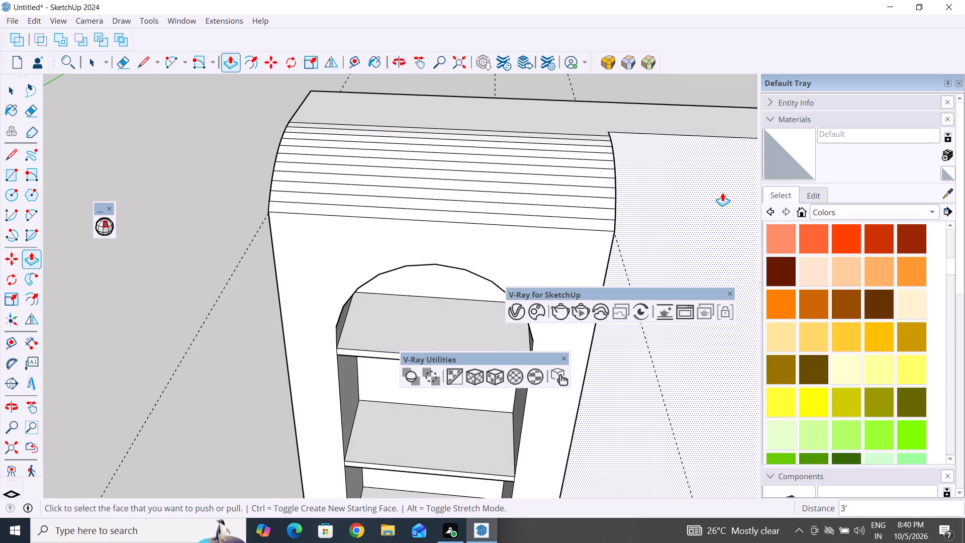
pyautogui.scroll(-12, 201, 196)
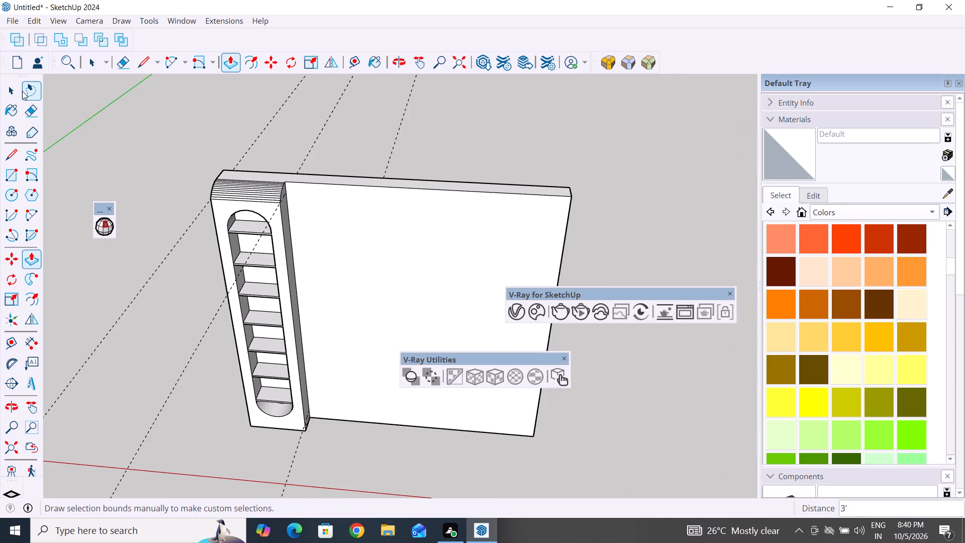
pyautogui.click(15, 91)
pyautogui.click(115, 143)
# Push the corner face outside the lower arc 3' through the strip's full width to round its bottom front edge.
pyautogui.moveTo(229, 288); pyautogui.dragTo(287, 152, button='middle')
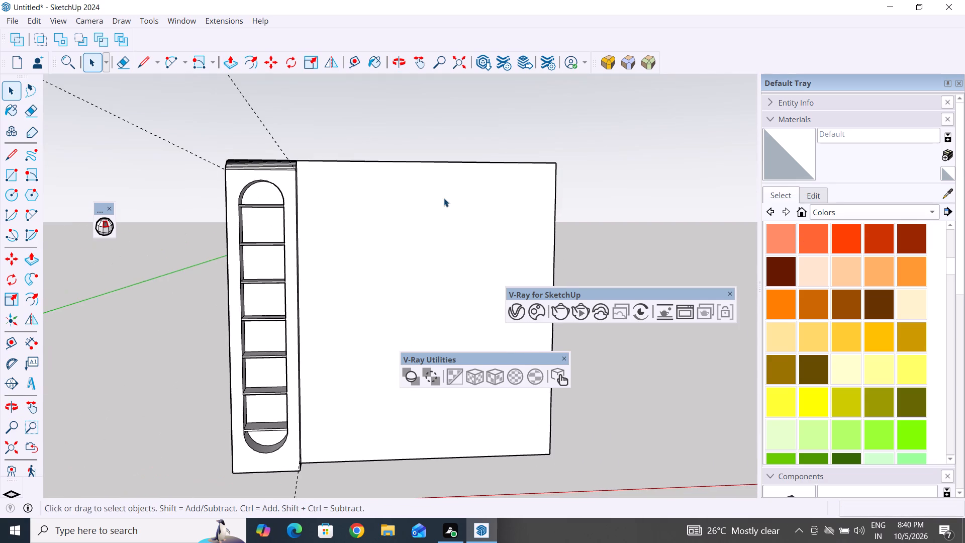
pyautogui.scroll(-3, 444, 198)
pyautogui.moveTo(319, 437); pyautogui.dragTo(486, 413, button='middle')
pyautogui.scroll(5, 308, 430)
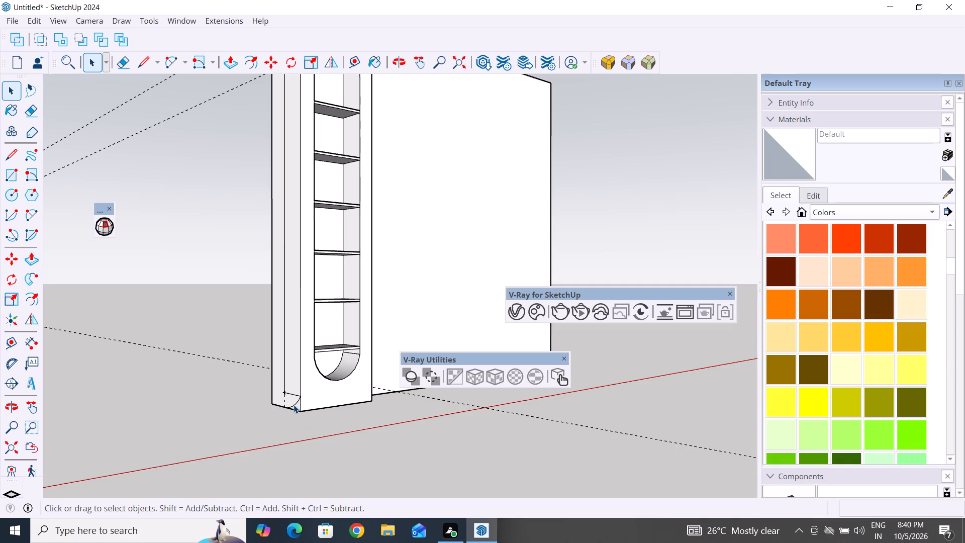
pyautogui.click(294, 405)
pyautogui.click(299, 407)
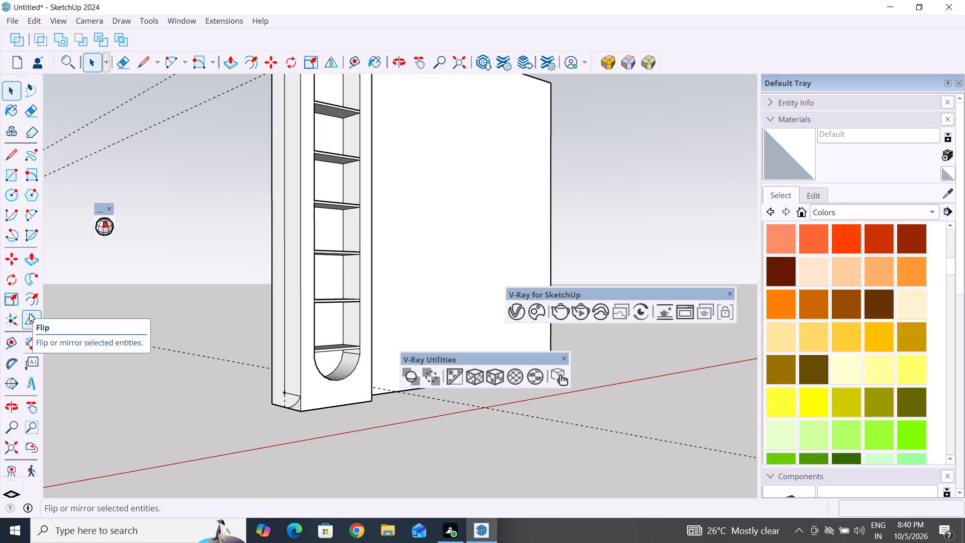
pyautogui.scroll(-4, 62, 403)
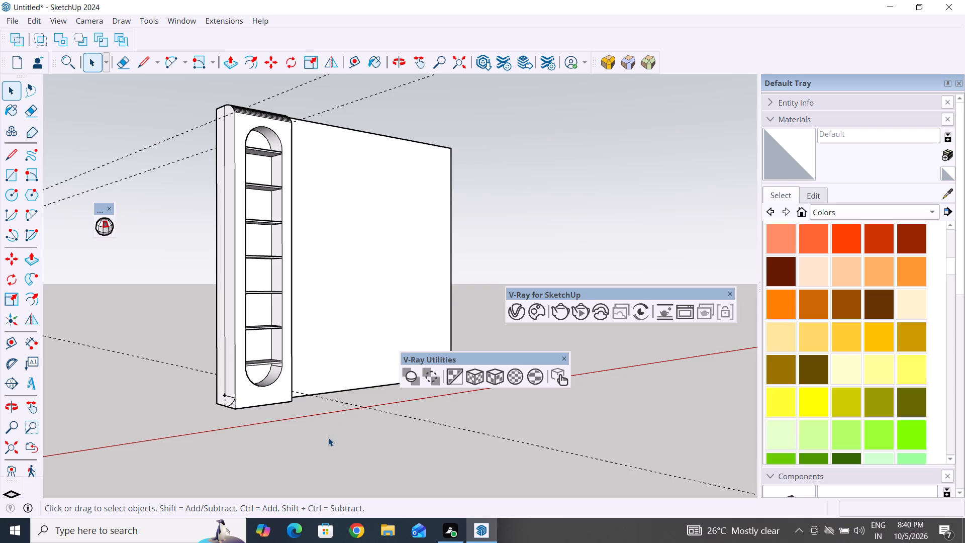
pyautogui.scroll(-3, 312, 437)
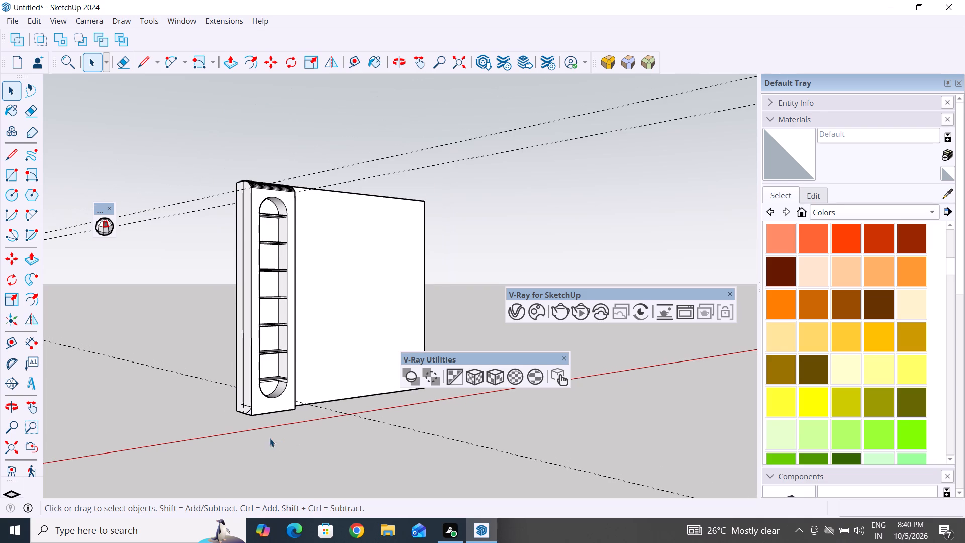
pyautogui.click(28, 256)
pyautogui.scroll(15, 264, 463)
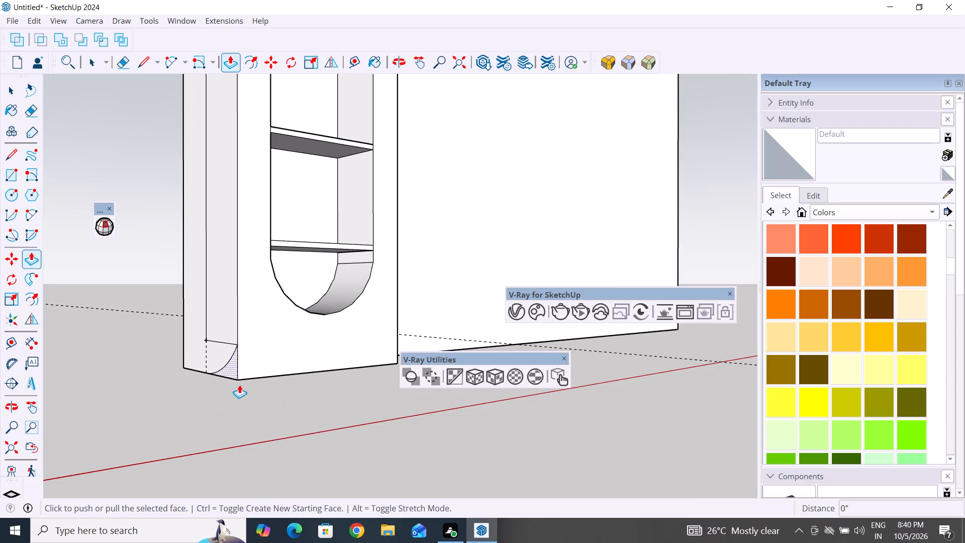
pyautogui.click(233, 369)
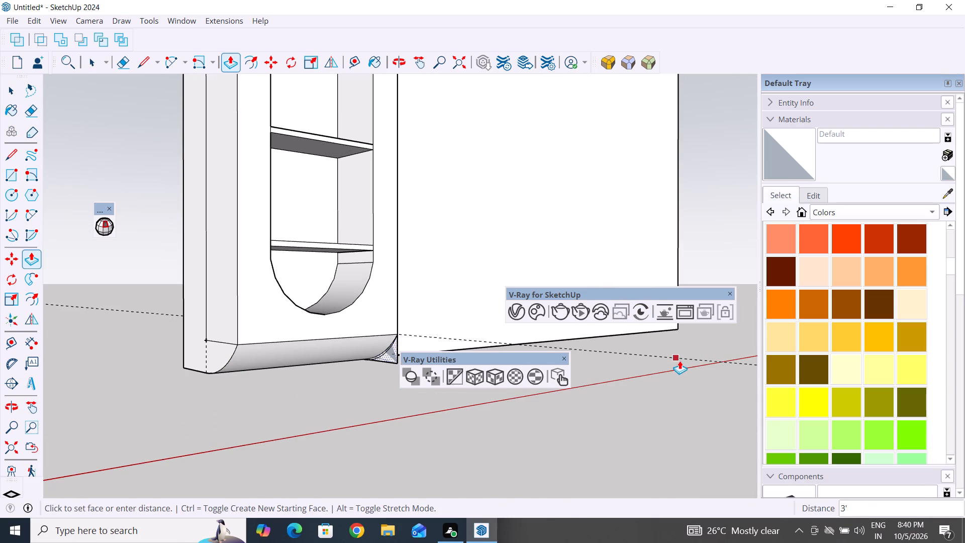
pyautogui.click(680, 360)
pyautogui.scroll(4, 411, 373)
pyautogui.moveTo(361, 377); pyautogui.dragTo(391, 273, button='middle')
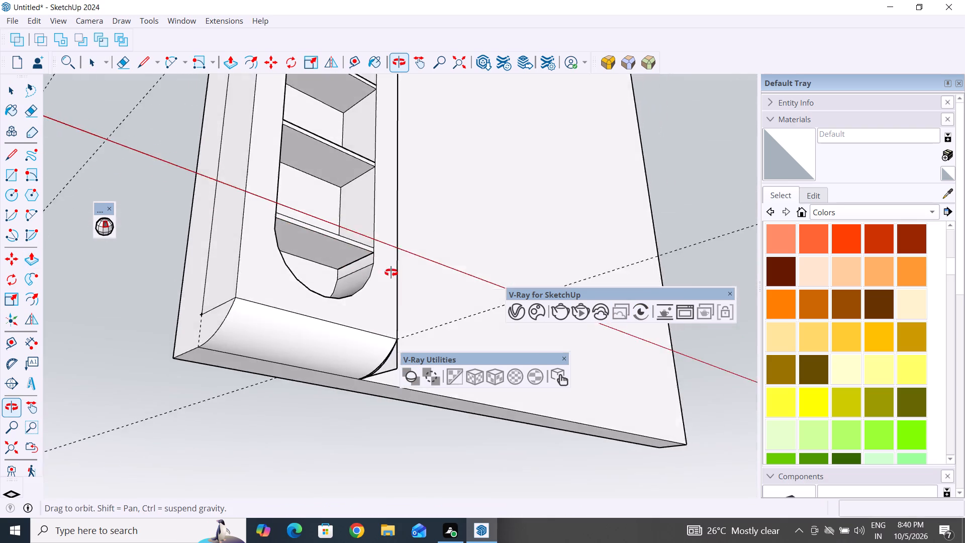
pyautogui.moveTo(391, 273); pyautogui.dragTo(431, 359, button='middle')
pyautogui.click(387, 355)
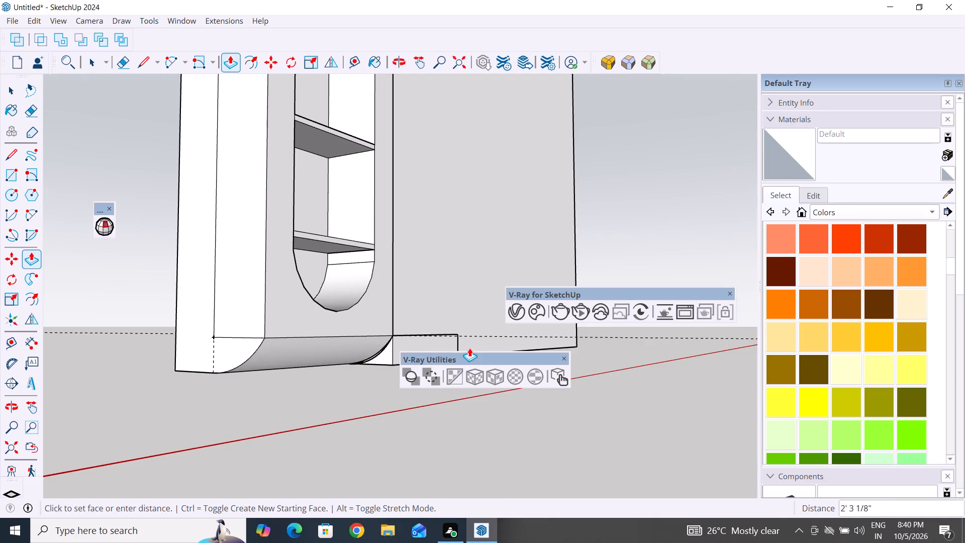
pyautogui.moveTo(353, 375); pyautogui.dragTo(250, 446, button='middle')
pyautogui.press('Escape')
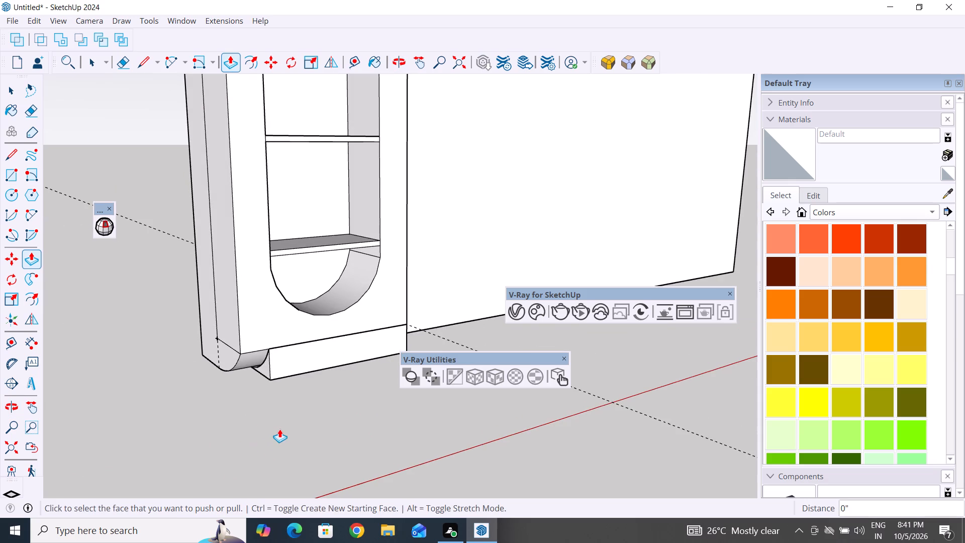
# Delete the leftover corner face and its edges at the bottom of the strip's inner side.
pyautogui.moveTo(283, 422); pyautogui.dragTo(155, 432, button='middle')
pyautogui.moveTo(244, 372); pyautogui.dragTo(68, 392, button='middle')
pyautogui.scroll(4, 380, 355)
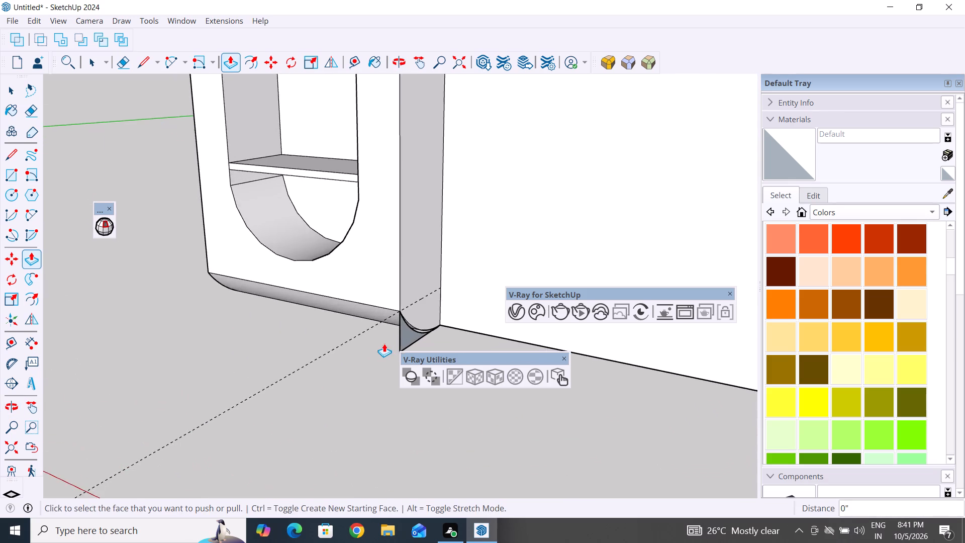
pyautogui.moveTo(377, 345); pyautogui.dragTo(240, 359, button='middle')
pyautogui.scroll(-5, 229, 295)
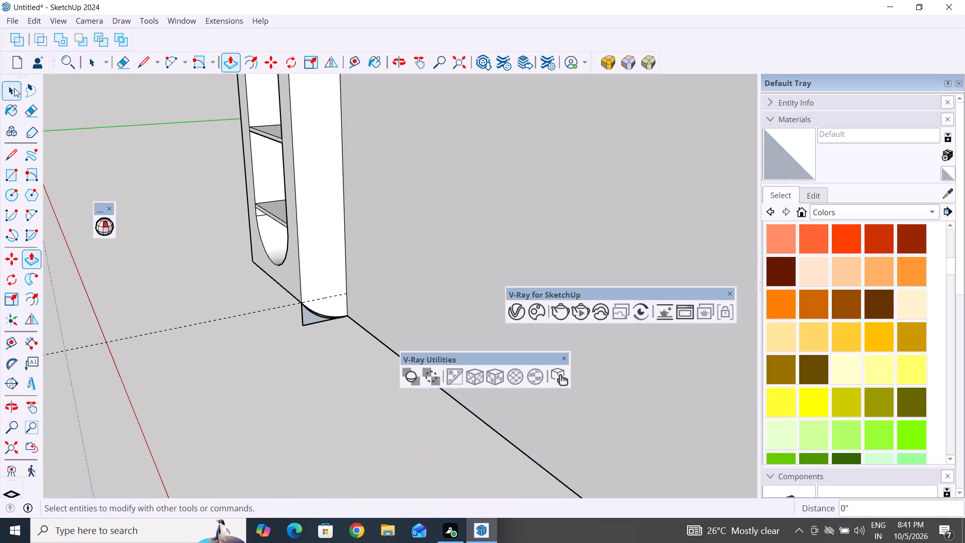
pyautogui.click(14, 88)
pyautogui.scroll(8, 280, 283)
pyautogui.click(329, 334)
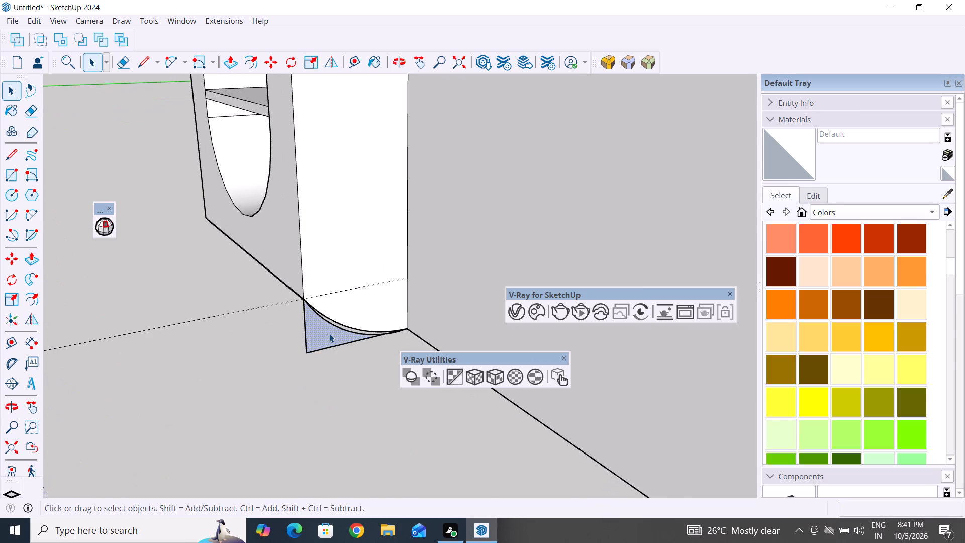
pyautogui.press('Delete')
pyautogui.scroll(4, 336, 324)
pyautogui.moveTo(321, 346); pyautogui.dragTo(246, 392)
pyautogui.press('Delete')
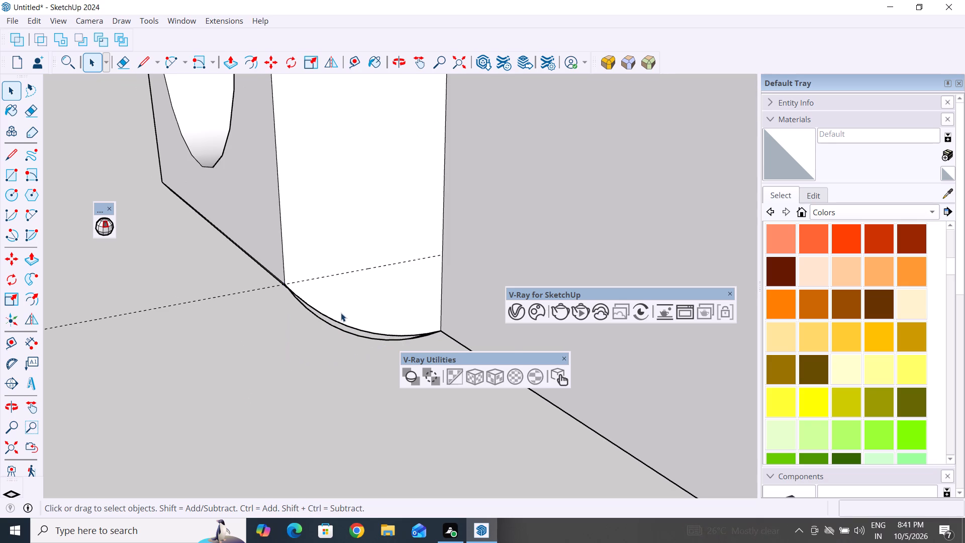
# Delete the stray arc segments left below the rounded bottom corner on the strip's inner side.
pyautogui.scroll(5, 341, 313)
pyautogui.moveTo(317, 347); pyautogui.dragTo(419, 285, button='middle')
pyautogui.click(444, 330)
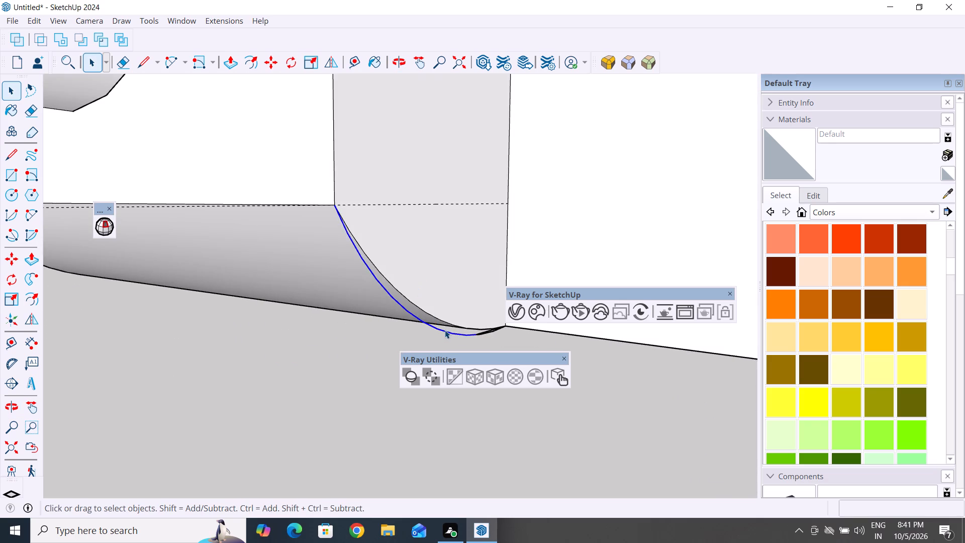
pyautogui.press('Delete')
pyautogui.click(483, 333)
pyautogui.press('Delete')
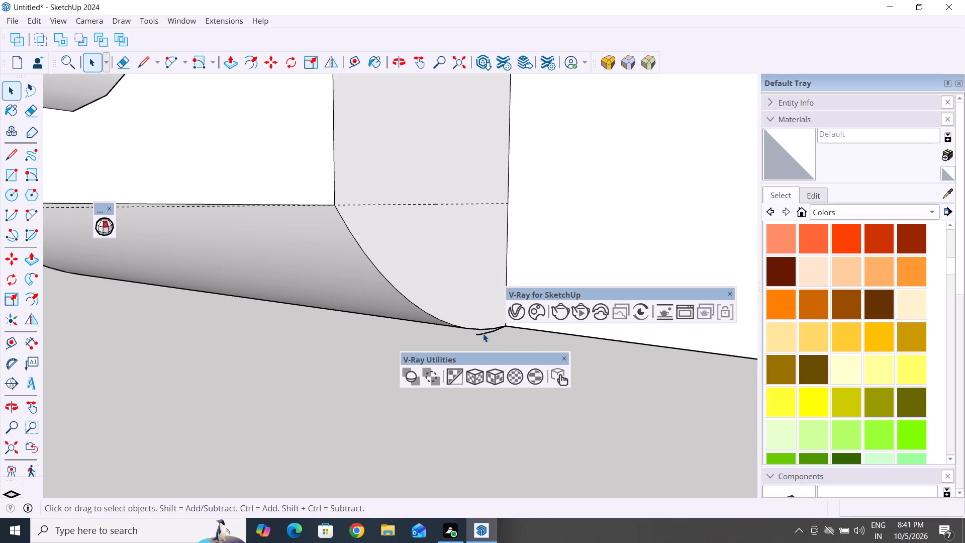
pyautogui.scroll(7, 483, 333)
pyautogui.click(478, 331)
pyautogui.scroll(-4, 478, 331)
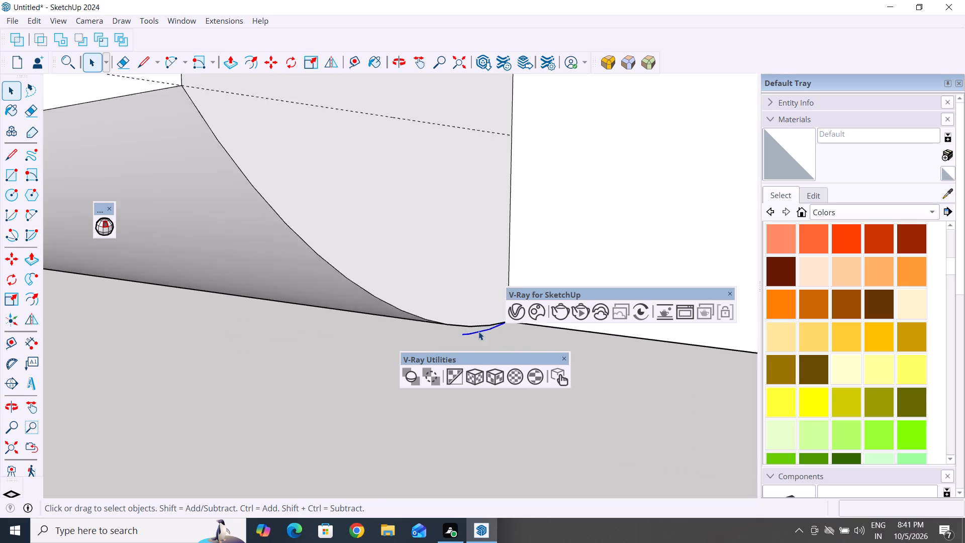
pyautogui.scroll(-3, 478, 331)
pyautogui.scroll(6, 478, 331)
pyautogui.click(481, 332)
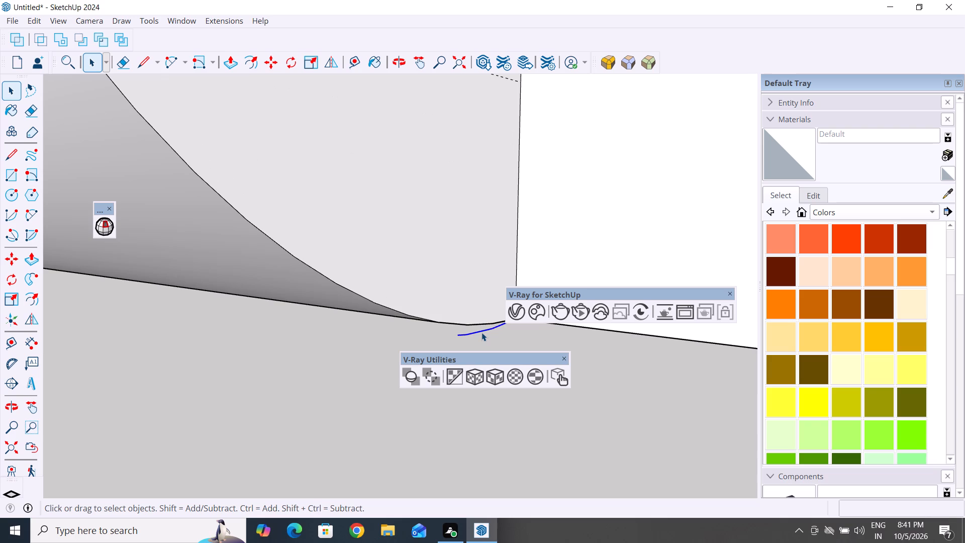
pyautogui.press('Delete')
# Examine the rounded bottom and top front edges of the strip from several angles.
pyautogui.scroll(-14, 481, 332)
pyautogui.moveTo(343, 379); pyautogui.dragTo(419, 448, button='middle')
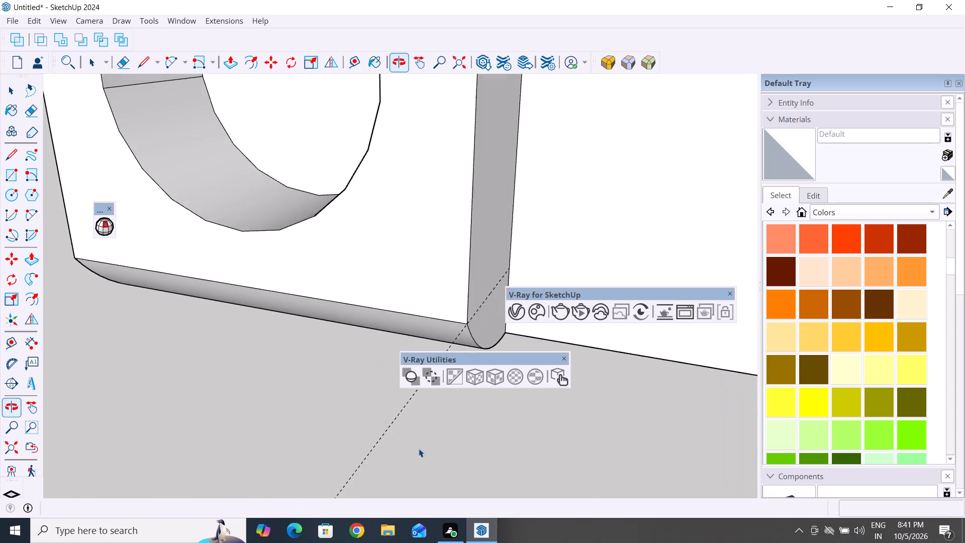
pyautogui.scroll(-14, 329, 384)
pyautogui.moveTo(298, 386); pyautogui.dragTo(356, 421, button='middle')
pyautogui.scroll(-6, 326, 382)
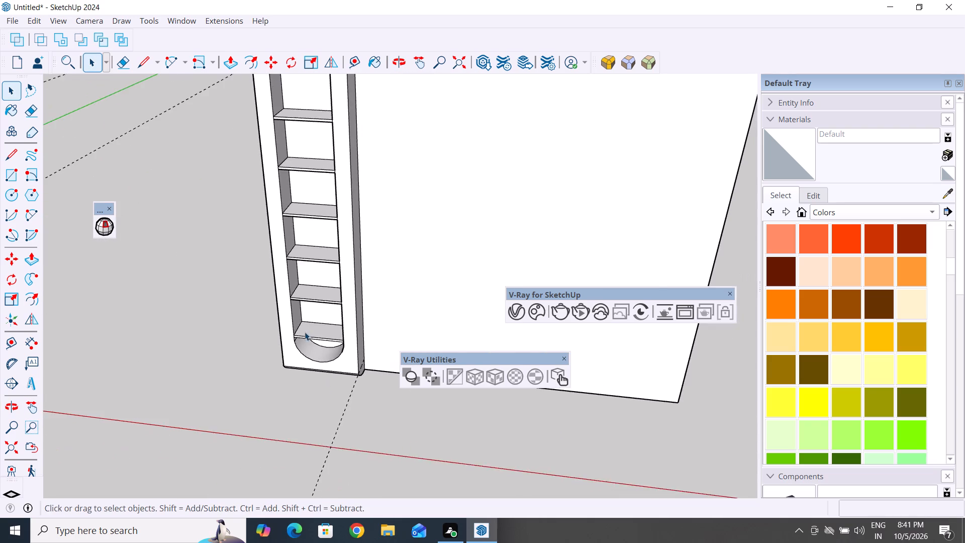
pyautogui.scroll(-2, 306, 343)
pyautogui.scroll(-3, 334, 394)
pyautogui.scroll(7, 330, 154)
pyautogui.moveTo(334, 183); pyautogui.dragTo(323, 186, button='middle')
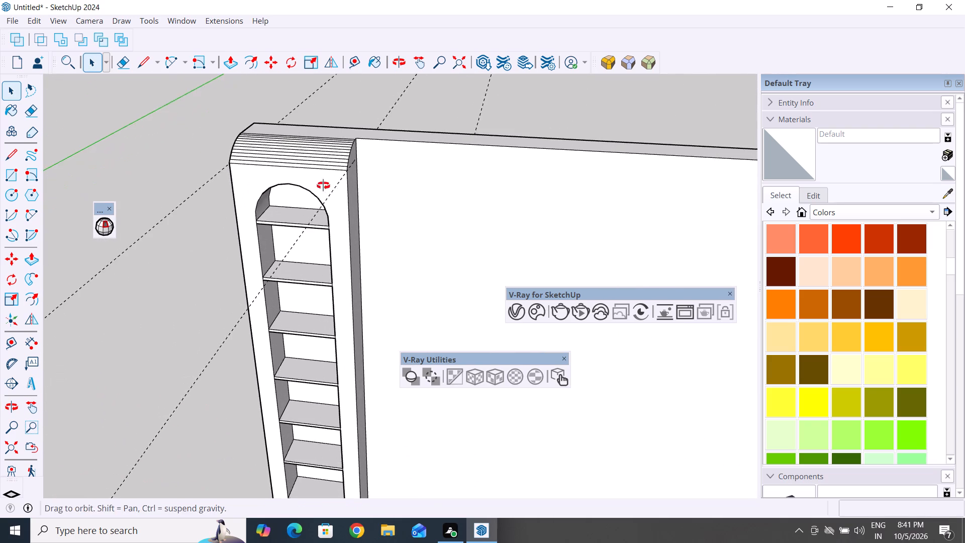
pyautogui.moveTo(323, 186); pyautogui.dragTo(221, 183, button='middle')
pyautogui.scroll(3, 334, 145)
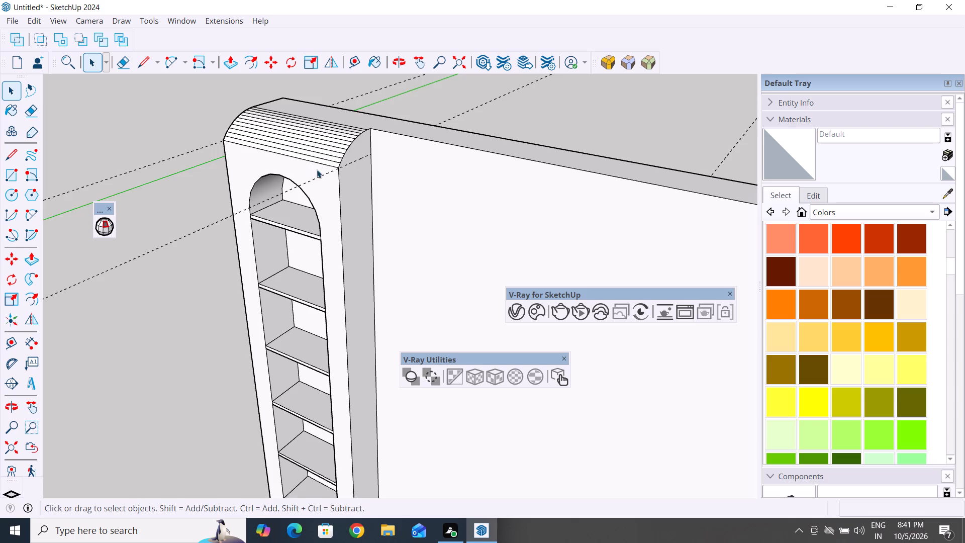
pyautogui.moveTo(335, 192); pyautogui.dragTo(485, 214, button='middle')
pyautogui.scroll(-6, 485, 217)
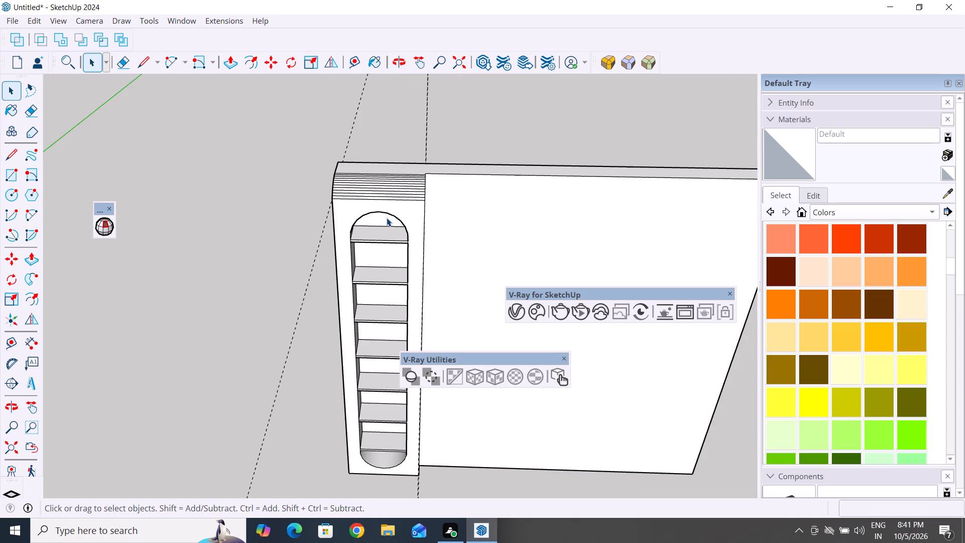
# Undo the inner-corner clean-up and the pushes that rounded the strip's bottom and top front edges.
pyautogui.hotkey('ctrl', 'z')
pyautogui.hotkey('ctrl', 'z')
pyautogui.hotkey('ctrl', 'z')
pyautogui.hotkey('ctrl', 'z')
pyautogui.hotkey('ctrl', 'z')
pyautogui.hotkey('ctrl', 'z')
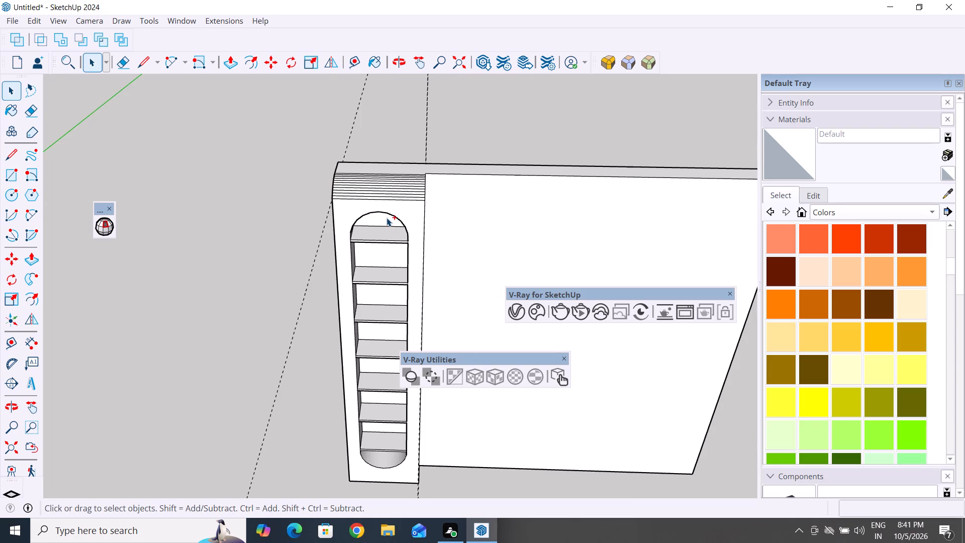
pyautogui.hotkey('ctrl', 'z')
pyautogui.hotkey('ctrl', 'z')
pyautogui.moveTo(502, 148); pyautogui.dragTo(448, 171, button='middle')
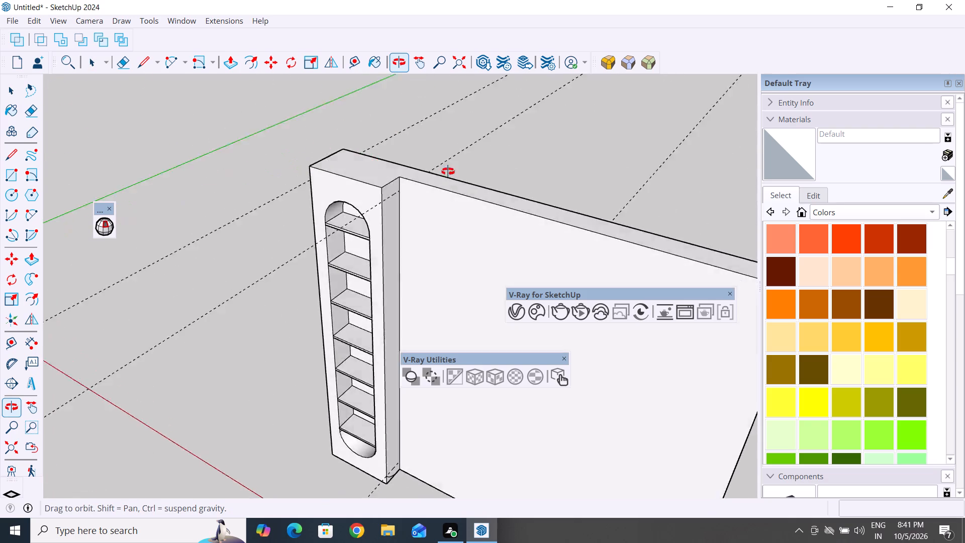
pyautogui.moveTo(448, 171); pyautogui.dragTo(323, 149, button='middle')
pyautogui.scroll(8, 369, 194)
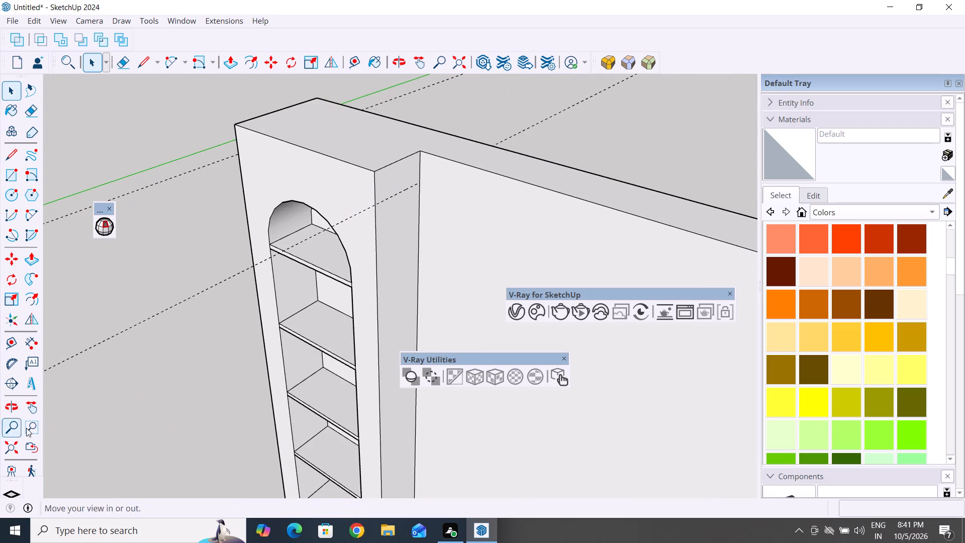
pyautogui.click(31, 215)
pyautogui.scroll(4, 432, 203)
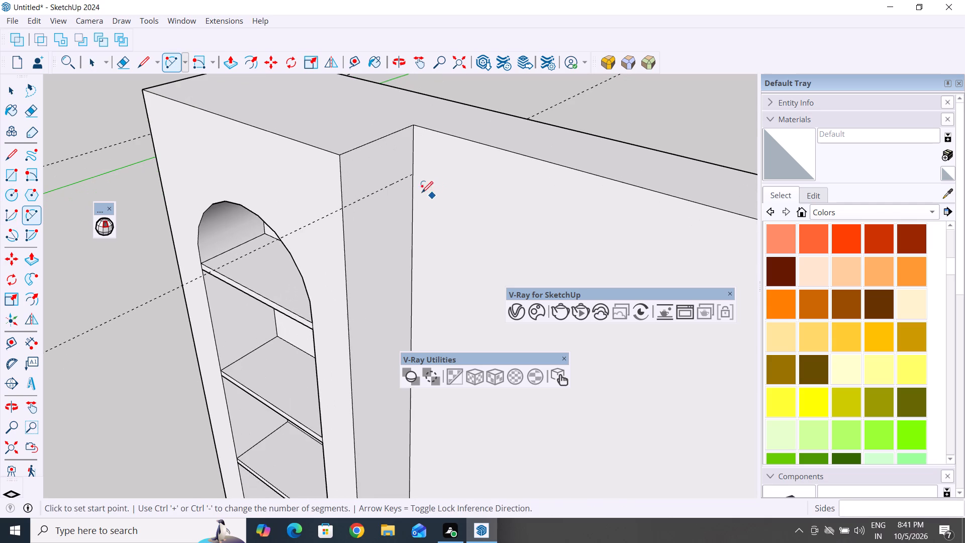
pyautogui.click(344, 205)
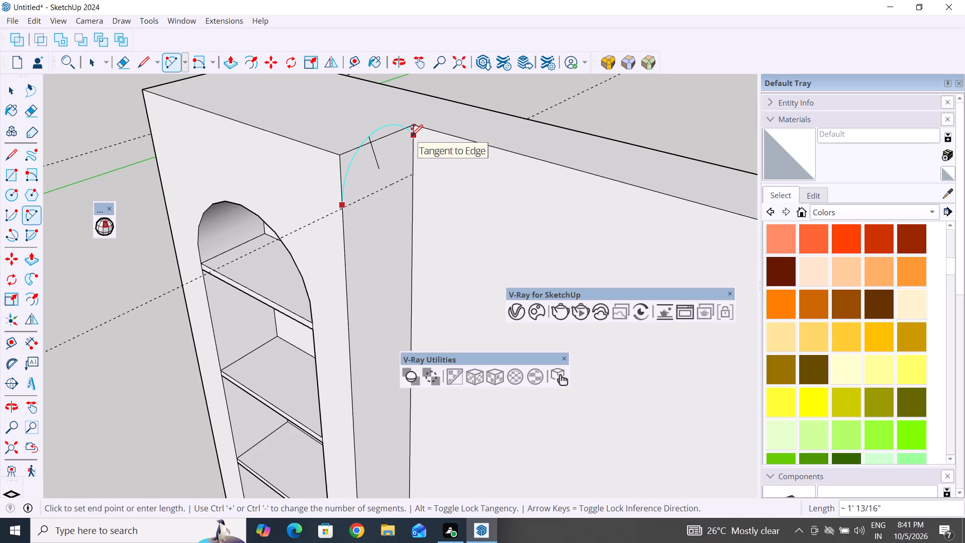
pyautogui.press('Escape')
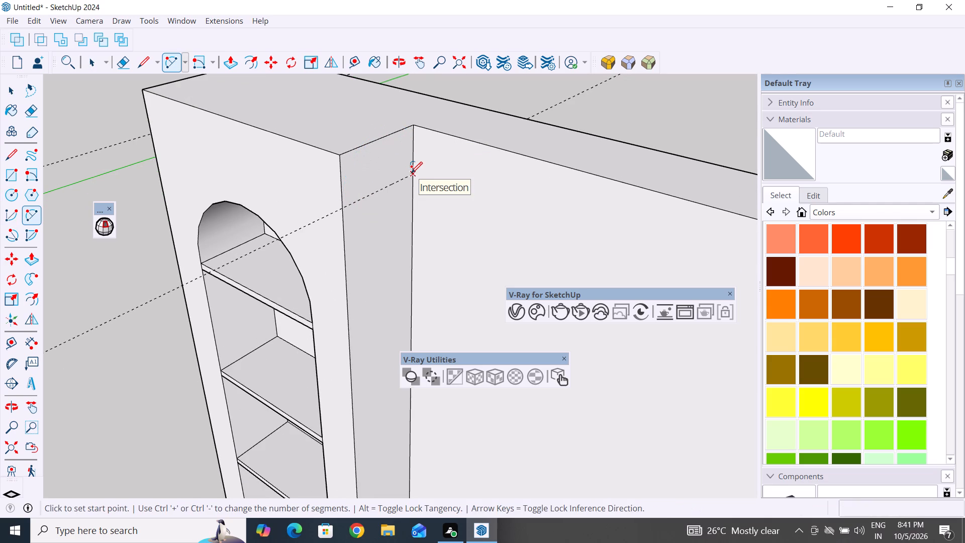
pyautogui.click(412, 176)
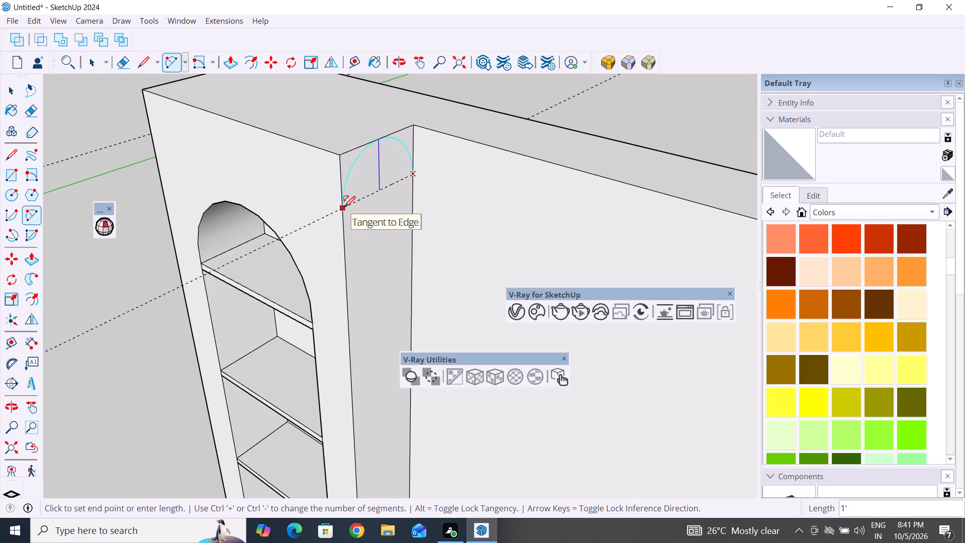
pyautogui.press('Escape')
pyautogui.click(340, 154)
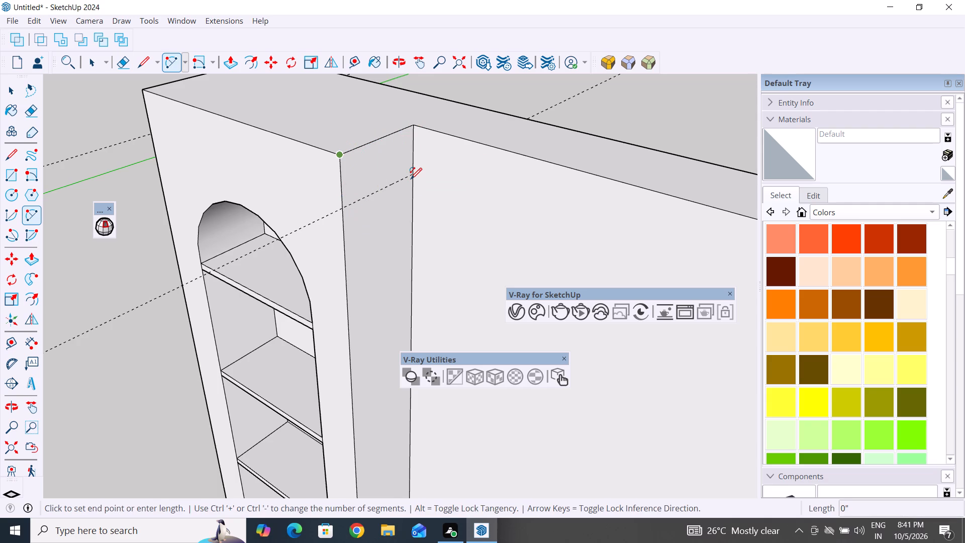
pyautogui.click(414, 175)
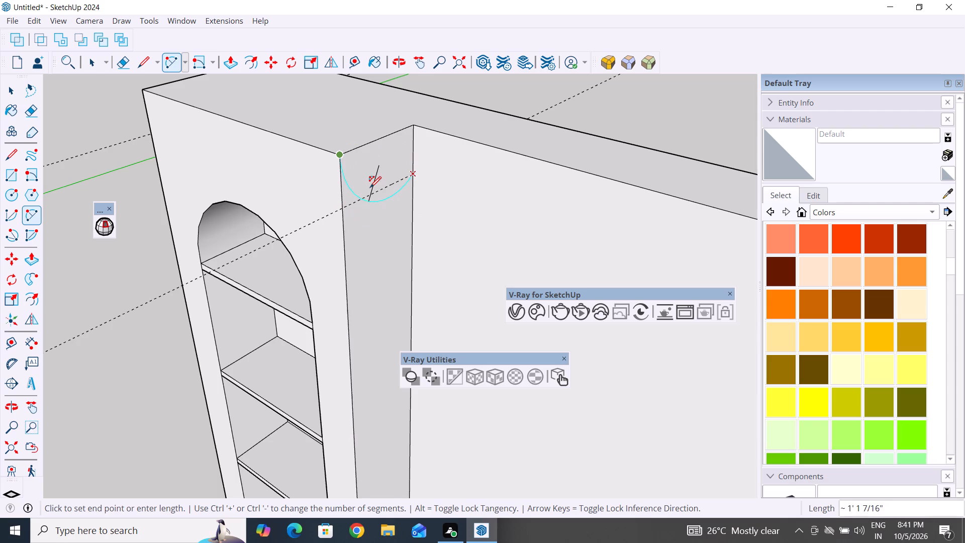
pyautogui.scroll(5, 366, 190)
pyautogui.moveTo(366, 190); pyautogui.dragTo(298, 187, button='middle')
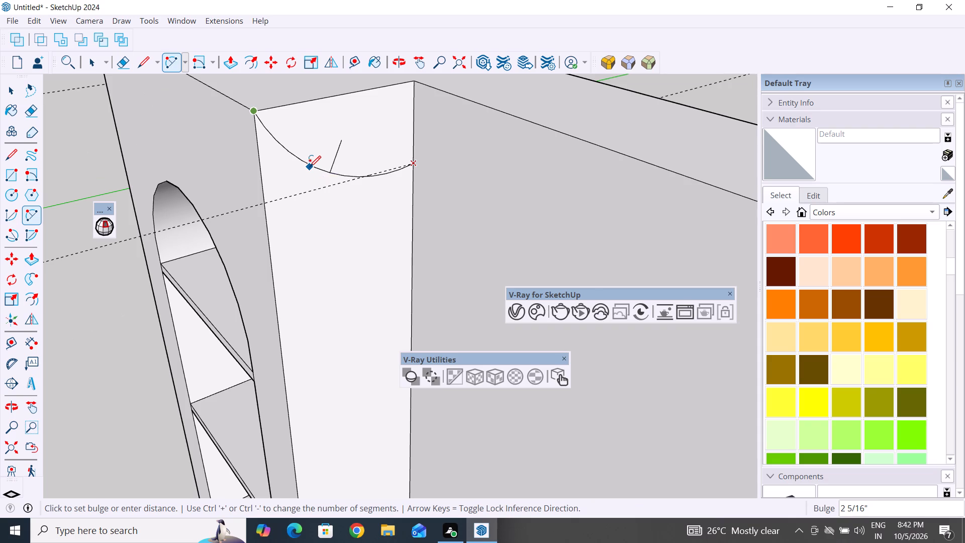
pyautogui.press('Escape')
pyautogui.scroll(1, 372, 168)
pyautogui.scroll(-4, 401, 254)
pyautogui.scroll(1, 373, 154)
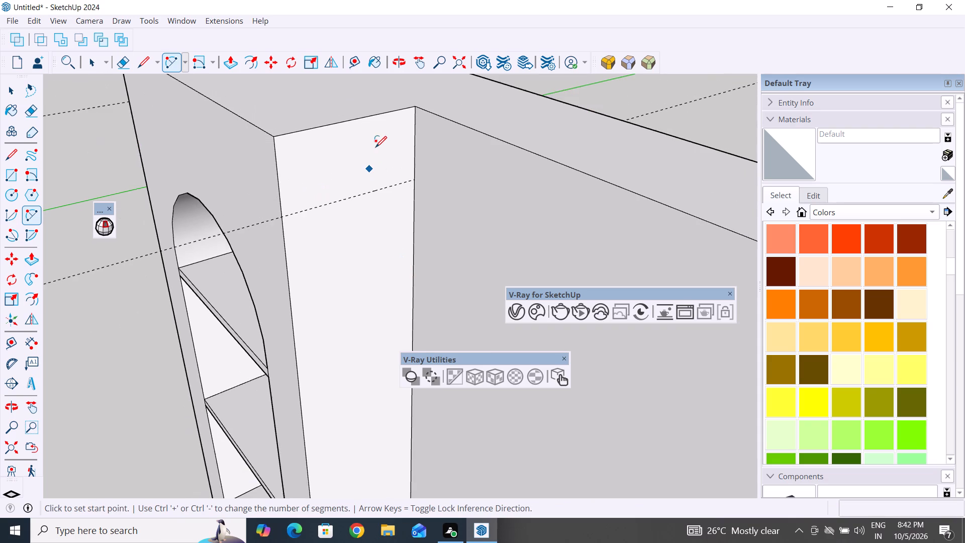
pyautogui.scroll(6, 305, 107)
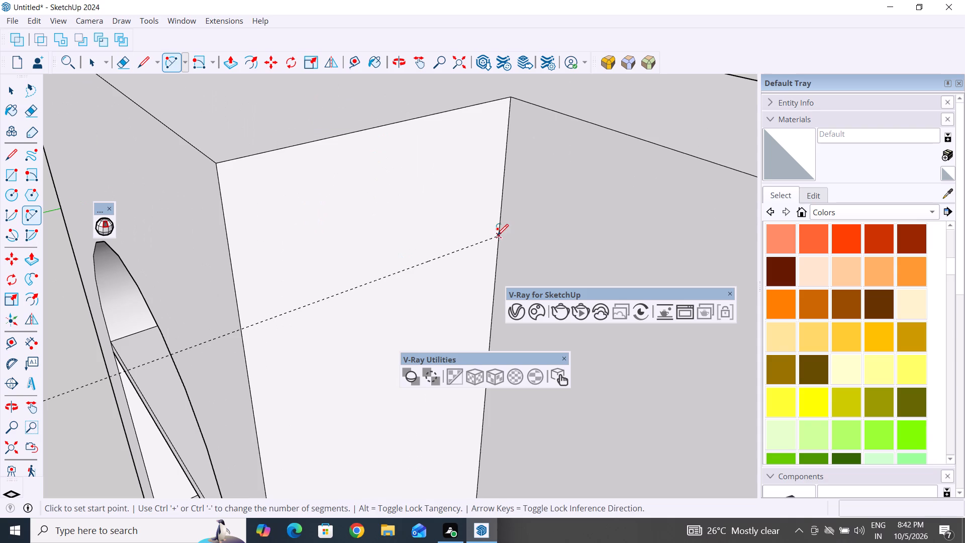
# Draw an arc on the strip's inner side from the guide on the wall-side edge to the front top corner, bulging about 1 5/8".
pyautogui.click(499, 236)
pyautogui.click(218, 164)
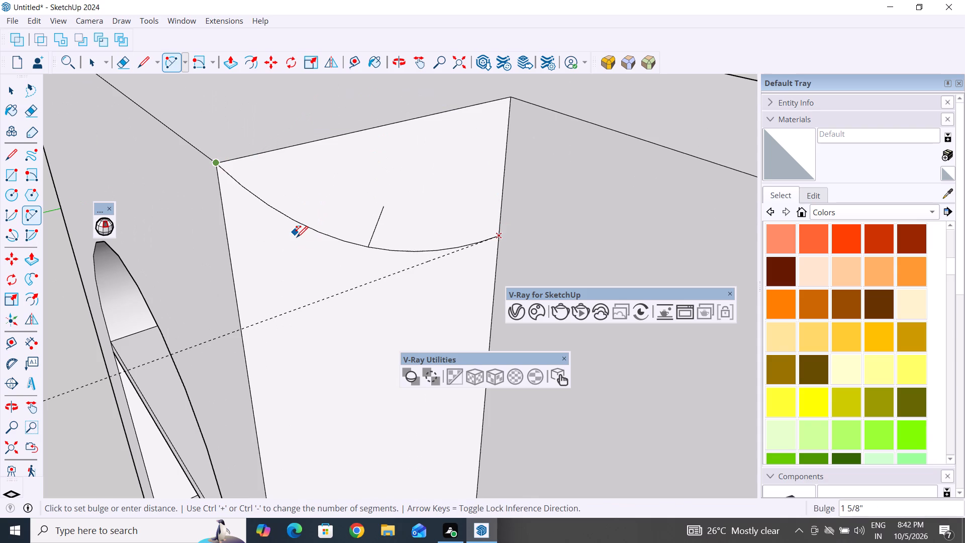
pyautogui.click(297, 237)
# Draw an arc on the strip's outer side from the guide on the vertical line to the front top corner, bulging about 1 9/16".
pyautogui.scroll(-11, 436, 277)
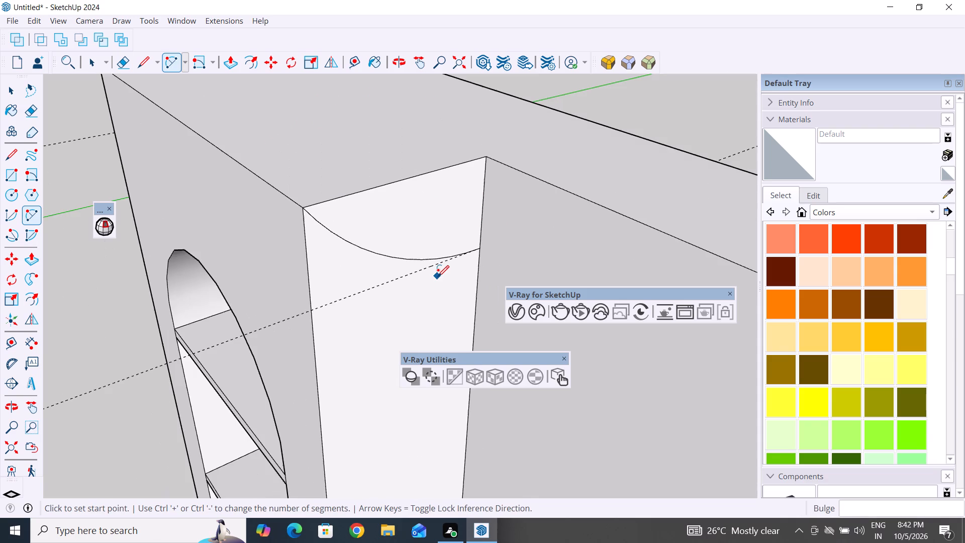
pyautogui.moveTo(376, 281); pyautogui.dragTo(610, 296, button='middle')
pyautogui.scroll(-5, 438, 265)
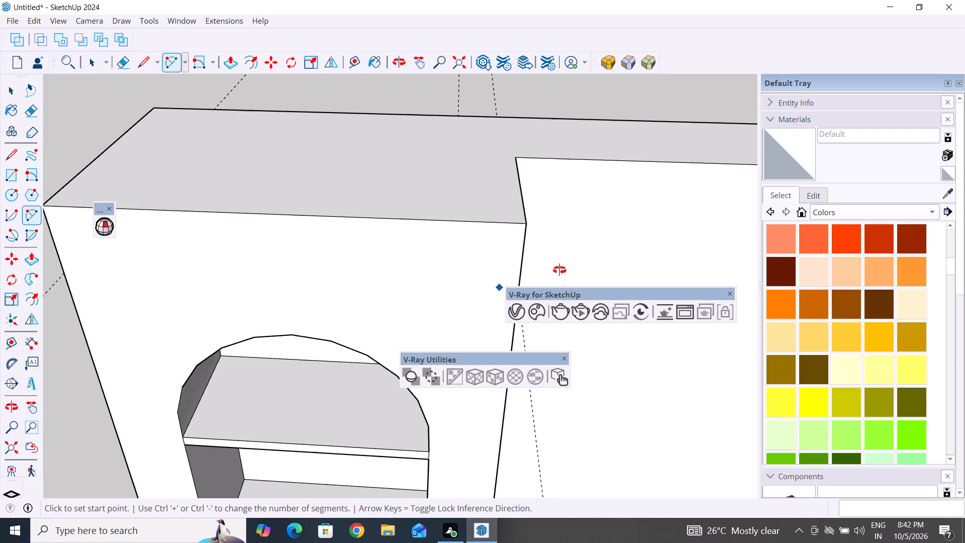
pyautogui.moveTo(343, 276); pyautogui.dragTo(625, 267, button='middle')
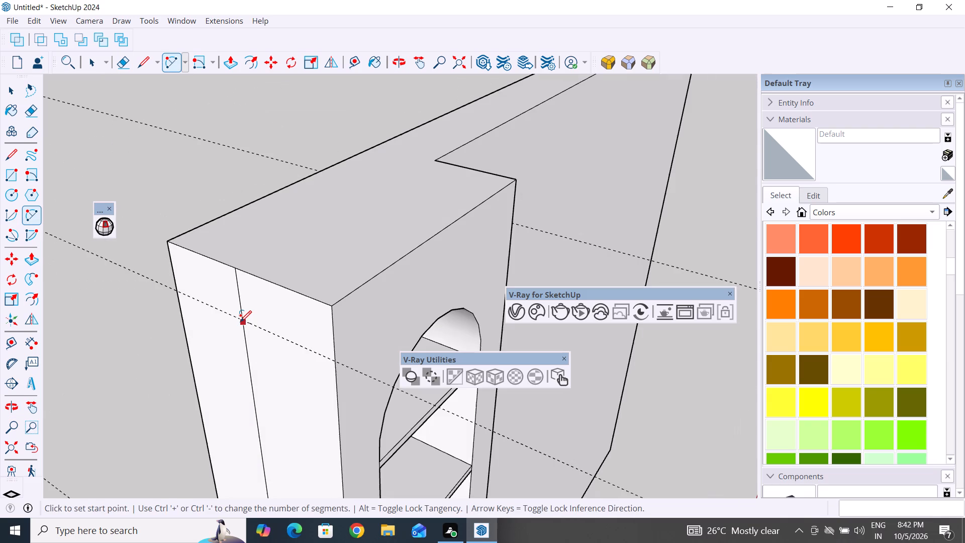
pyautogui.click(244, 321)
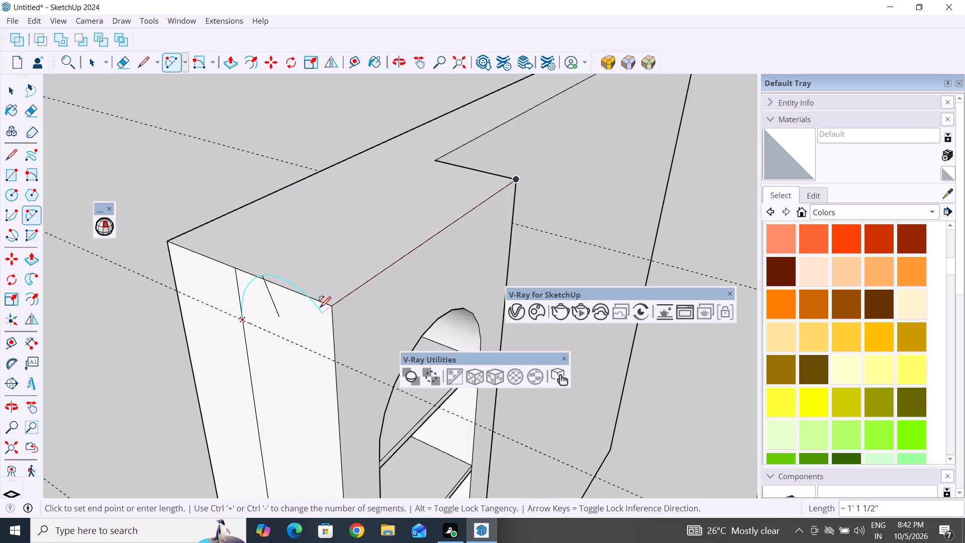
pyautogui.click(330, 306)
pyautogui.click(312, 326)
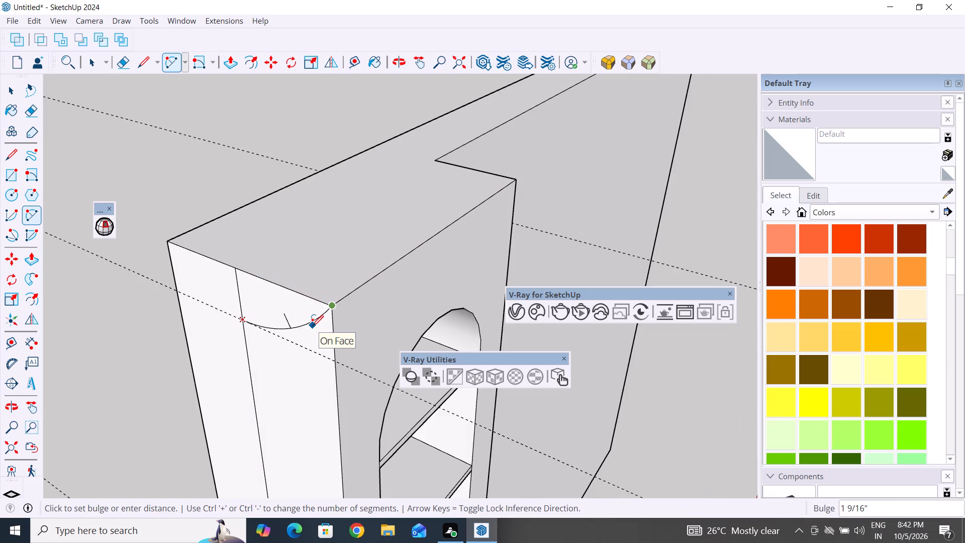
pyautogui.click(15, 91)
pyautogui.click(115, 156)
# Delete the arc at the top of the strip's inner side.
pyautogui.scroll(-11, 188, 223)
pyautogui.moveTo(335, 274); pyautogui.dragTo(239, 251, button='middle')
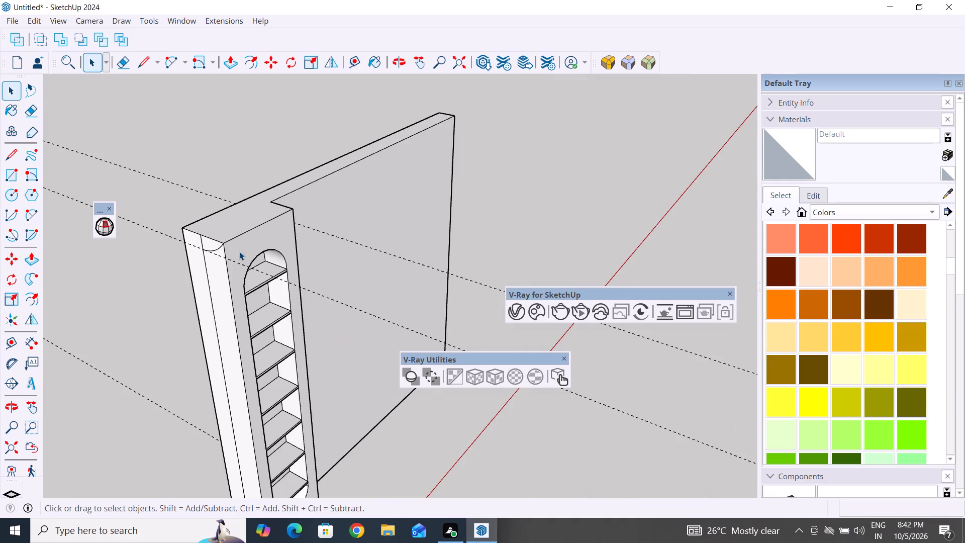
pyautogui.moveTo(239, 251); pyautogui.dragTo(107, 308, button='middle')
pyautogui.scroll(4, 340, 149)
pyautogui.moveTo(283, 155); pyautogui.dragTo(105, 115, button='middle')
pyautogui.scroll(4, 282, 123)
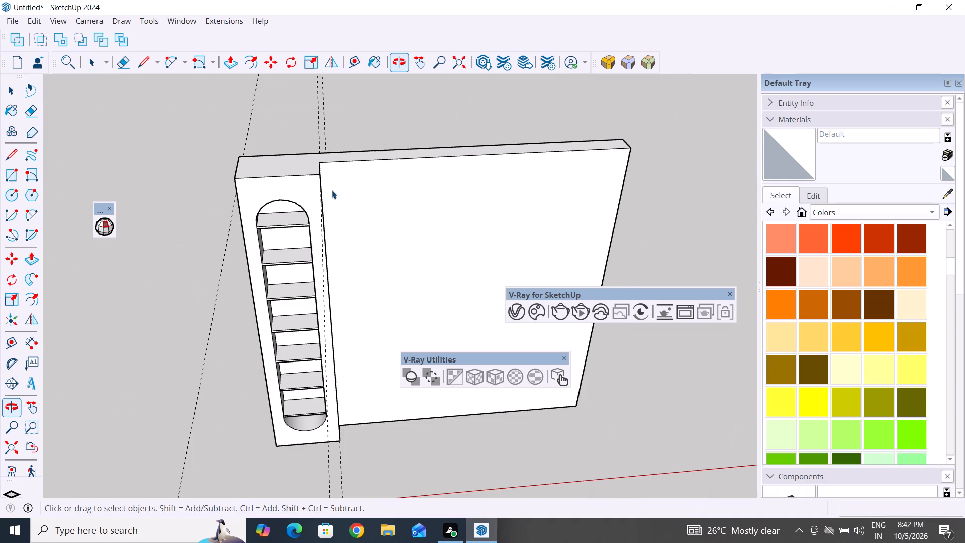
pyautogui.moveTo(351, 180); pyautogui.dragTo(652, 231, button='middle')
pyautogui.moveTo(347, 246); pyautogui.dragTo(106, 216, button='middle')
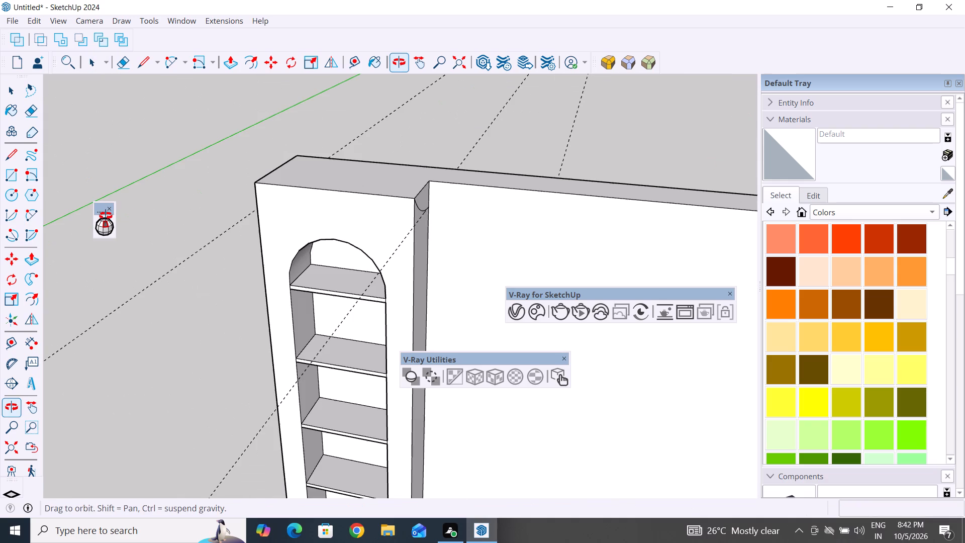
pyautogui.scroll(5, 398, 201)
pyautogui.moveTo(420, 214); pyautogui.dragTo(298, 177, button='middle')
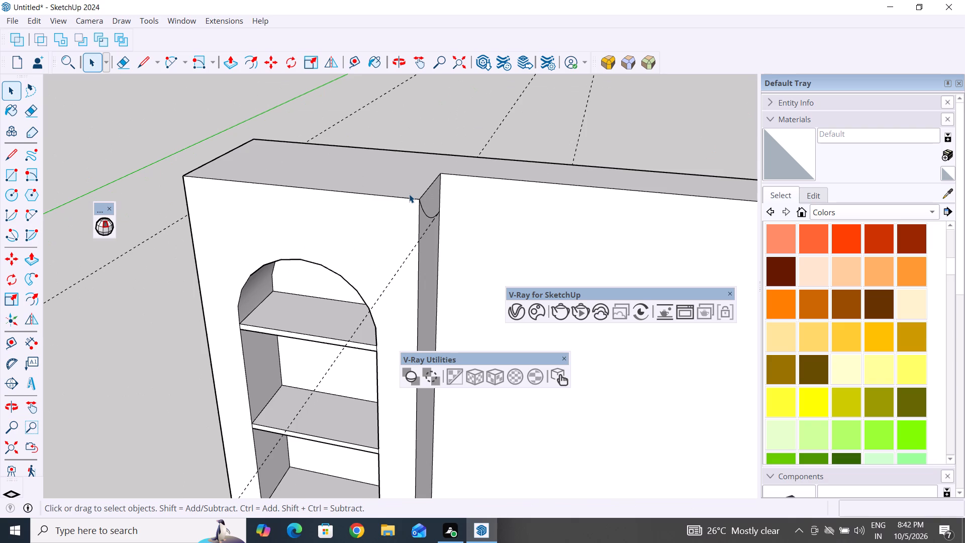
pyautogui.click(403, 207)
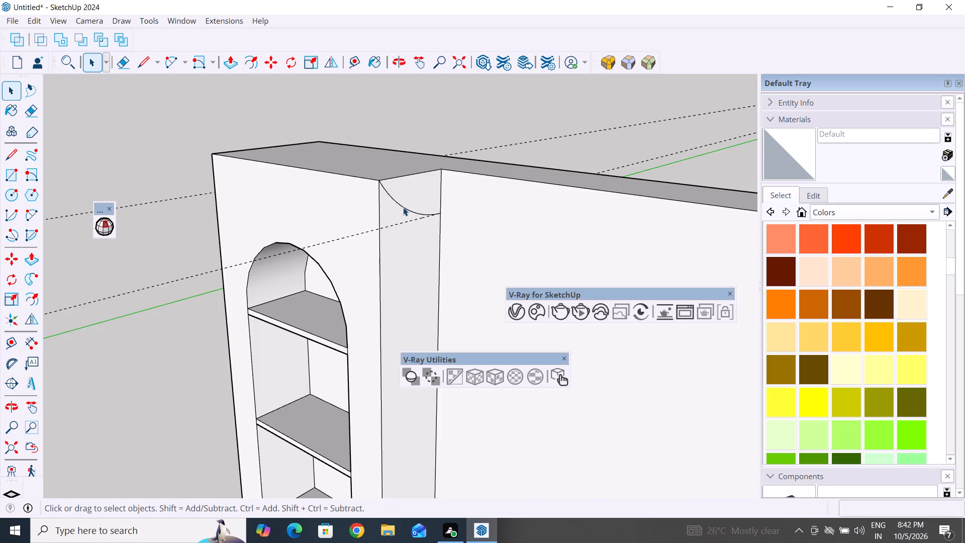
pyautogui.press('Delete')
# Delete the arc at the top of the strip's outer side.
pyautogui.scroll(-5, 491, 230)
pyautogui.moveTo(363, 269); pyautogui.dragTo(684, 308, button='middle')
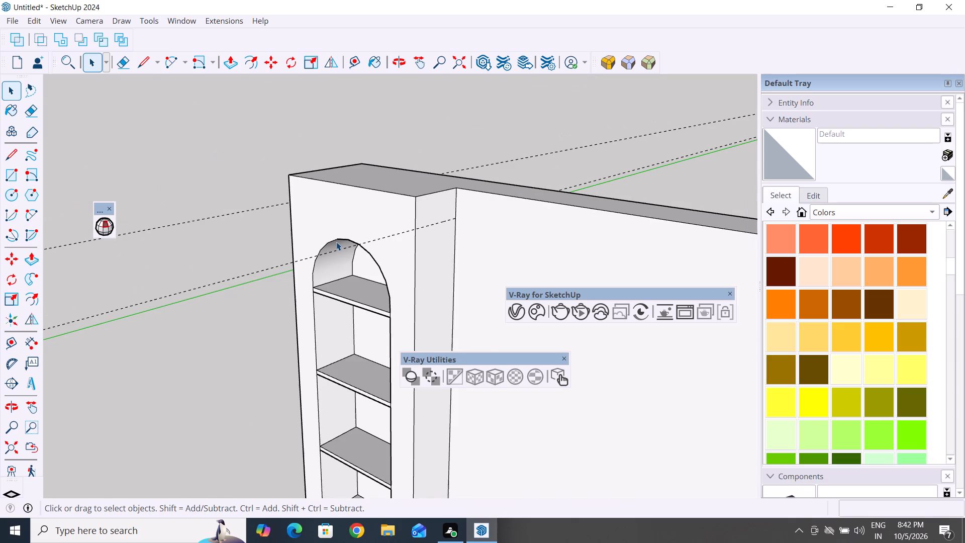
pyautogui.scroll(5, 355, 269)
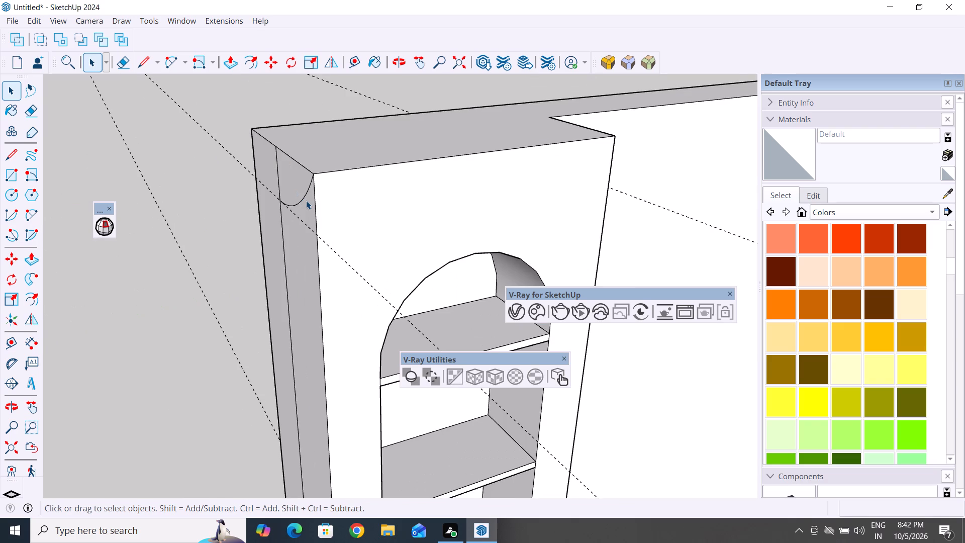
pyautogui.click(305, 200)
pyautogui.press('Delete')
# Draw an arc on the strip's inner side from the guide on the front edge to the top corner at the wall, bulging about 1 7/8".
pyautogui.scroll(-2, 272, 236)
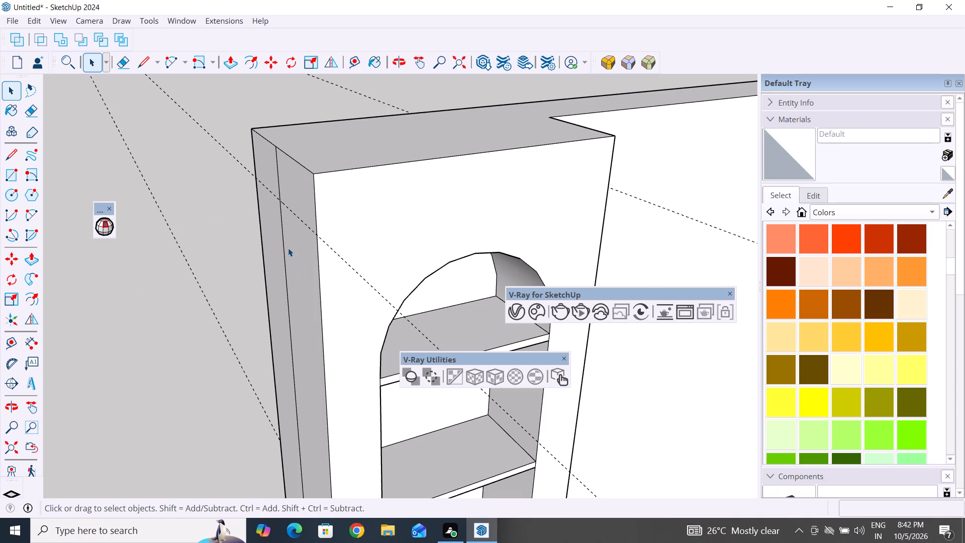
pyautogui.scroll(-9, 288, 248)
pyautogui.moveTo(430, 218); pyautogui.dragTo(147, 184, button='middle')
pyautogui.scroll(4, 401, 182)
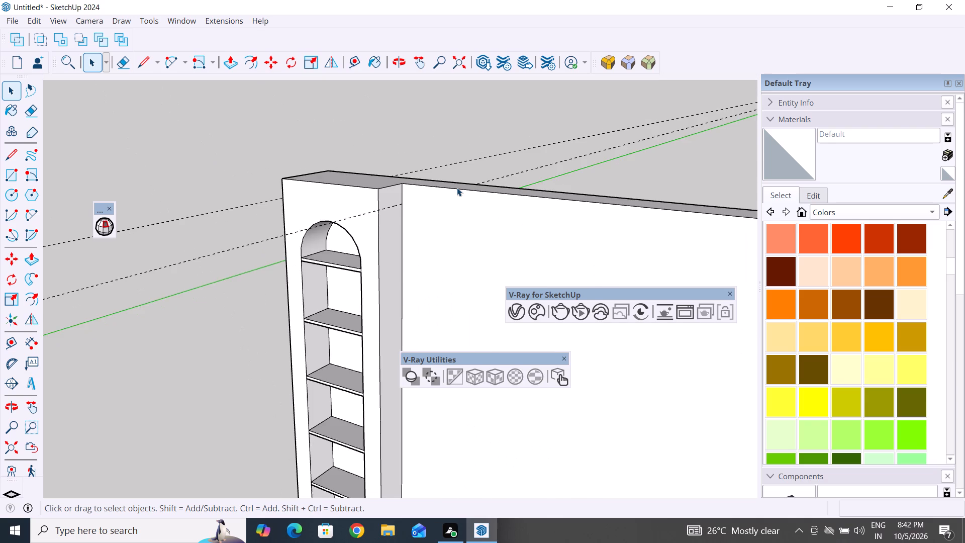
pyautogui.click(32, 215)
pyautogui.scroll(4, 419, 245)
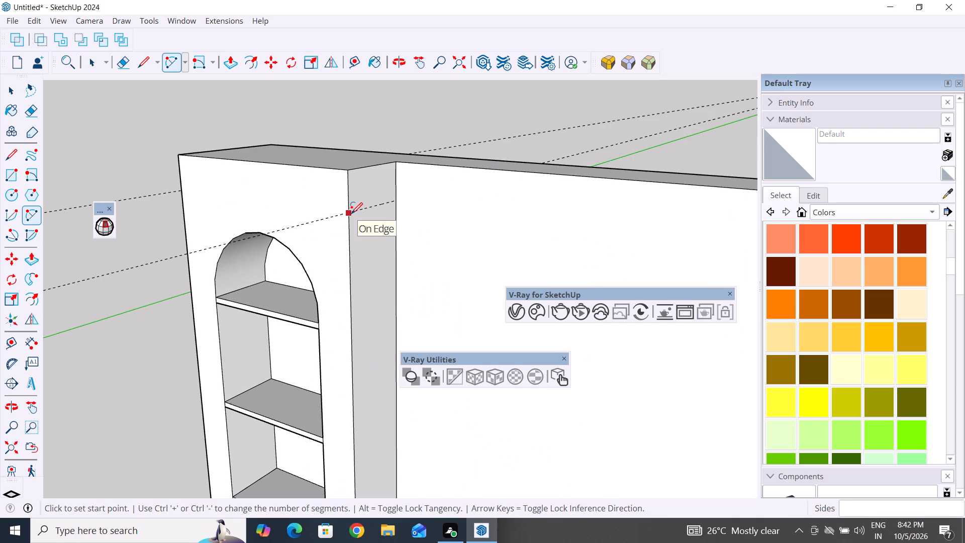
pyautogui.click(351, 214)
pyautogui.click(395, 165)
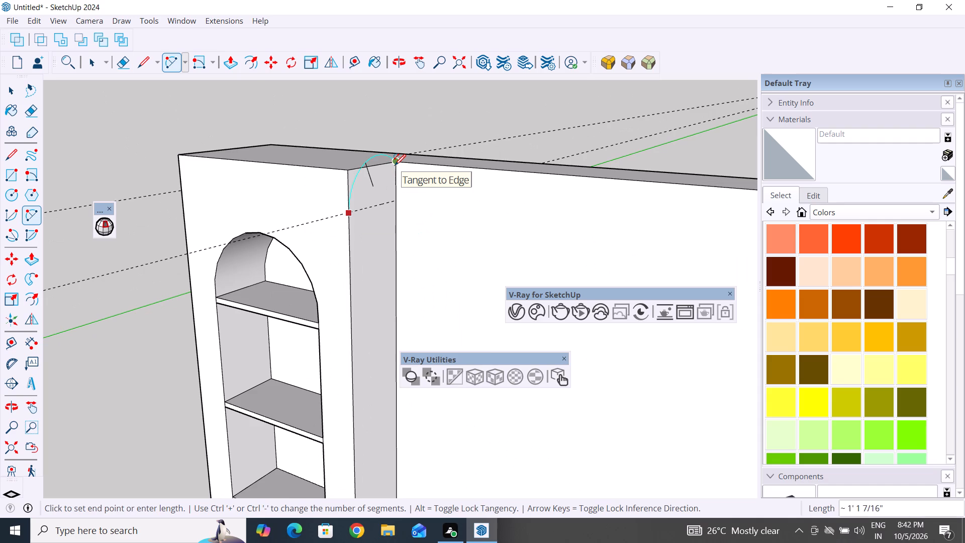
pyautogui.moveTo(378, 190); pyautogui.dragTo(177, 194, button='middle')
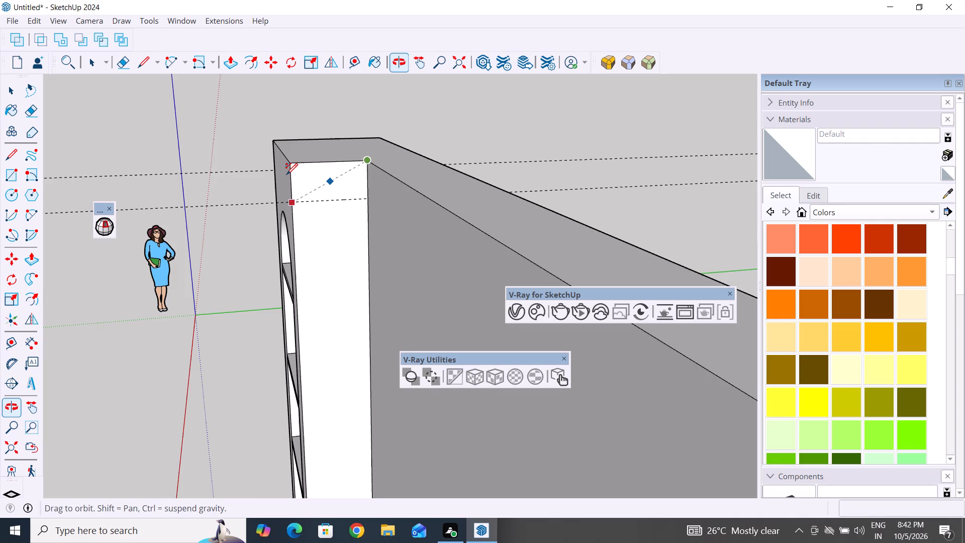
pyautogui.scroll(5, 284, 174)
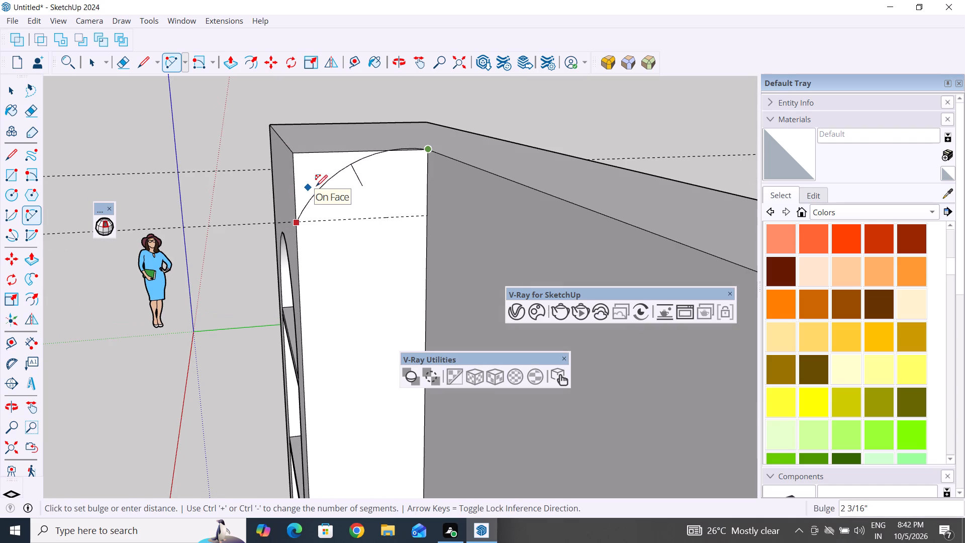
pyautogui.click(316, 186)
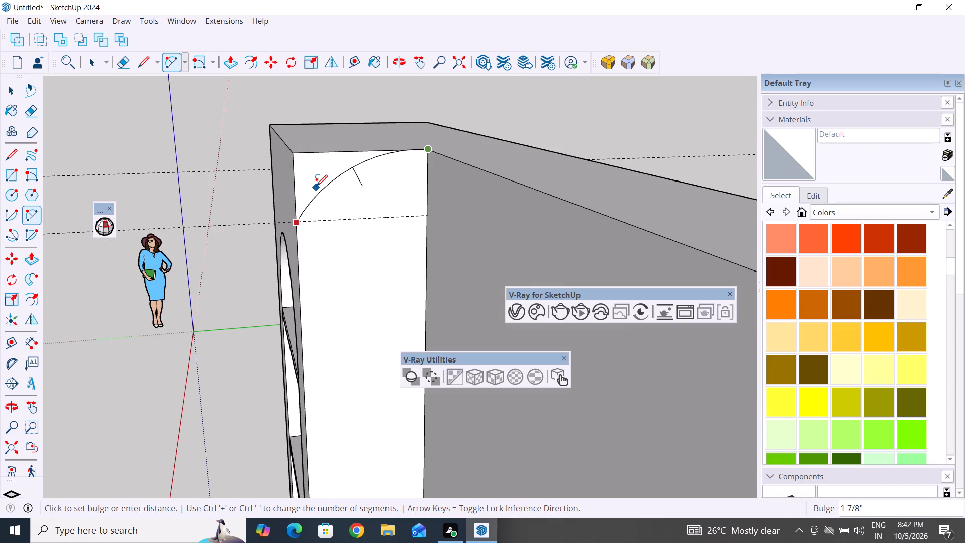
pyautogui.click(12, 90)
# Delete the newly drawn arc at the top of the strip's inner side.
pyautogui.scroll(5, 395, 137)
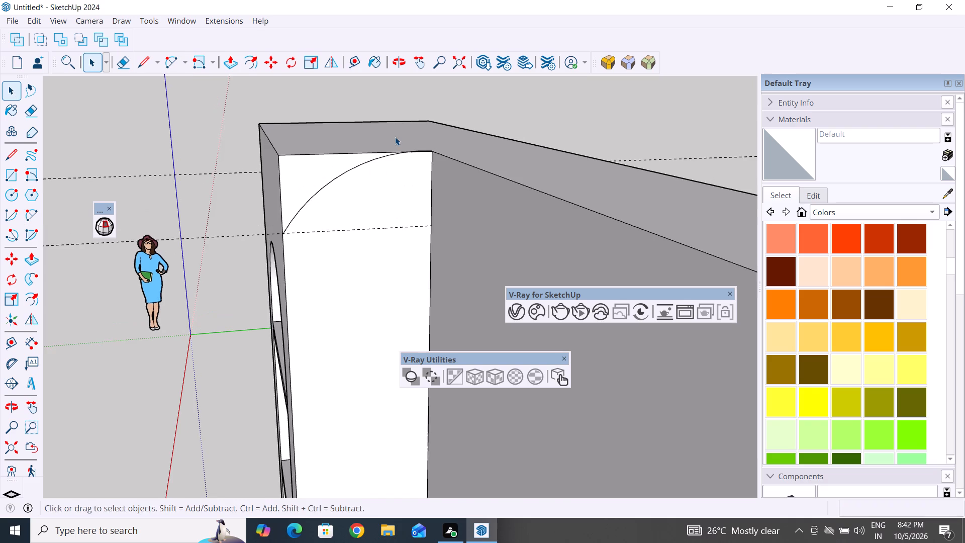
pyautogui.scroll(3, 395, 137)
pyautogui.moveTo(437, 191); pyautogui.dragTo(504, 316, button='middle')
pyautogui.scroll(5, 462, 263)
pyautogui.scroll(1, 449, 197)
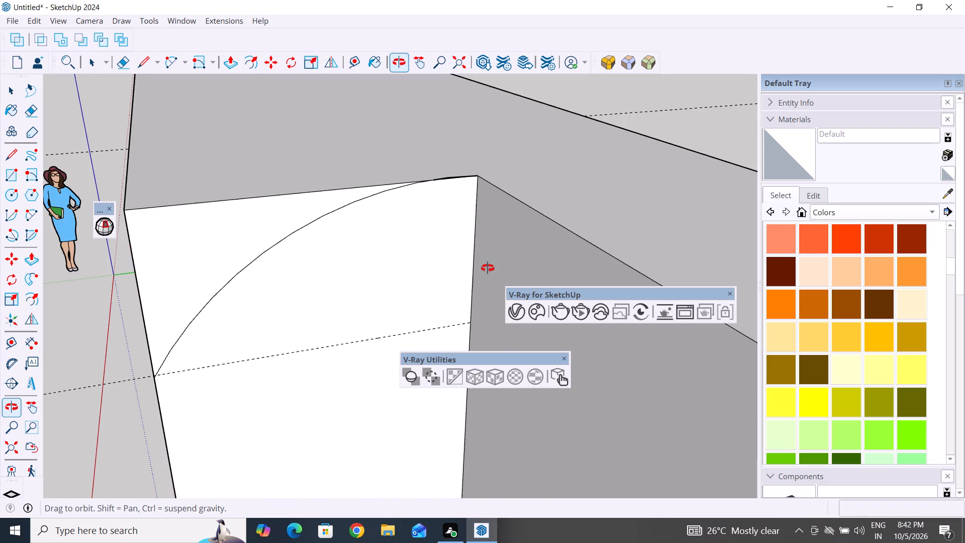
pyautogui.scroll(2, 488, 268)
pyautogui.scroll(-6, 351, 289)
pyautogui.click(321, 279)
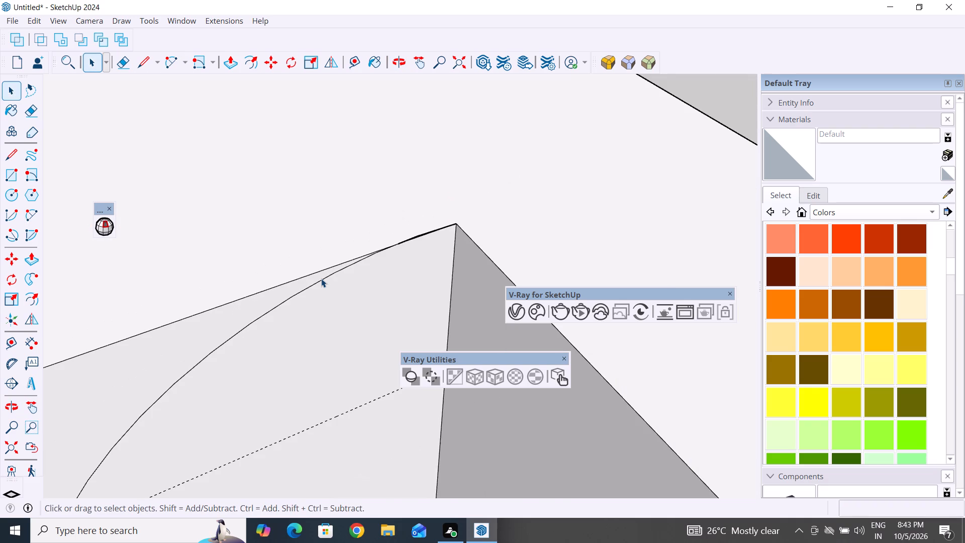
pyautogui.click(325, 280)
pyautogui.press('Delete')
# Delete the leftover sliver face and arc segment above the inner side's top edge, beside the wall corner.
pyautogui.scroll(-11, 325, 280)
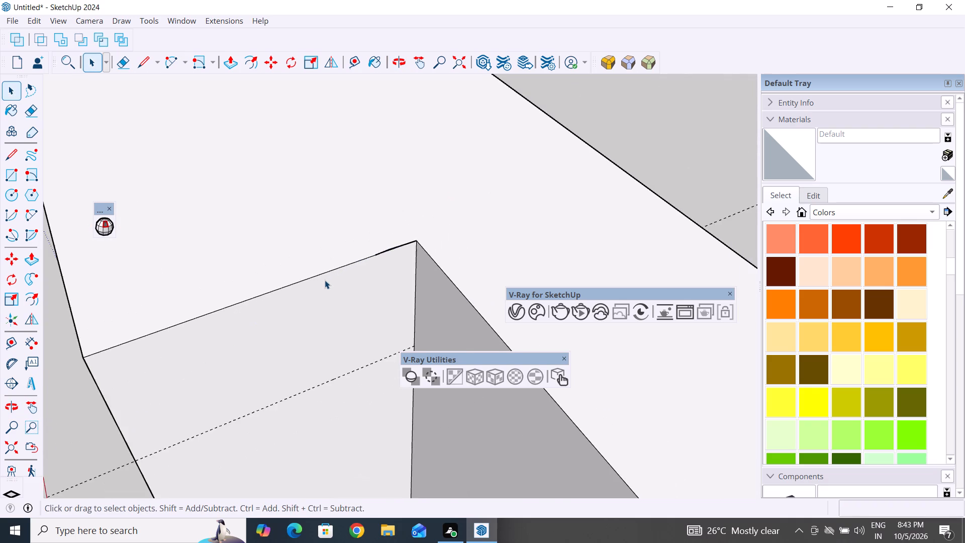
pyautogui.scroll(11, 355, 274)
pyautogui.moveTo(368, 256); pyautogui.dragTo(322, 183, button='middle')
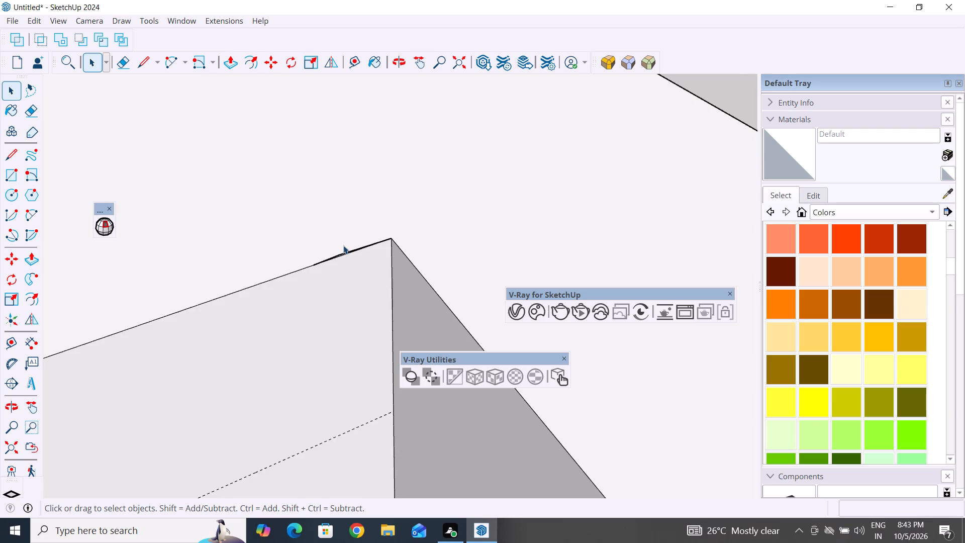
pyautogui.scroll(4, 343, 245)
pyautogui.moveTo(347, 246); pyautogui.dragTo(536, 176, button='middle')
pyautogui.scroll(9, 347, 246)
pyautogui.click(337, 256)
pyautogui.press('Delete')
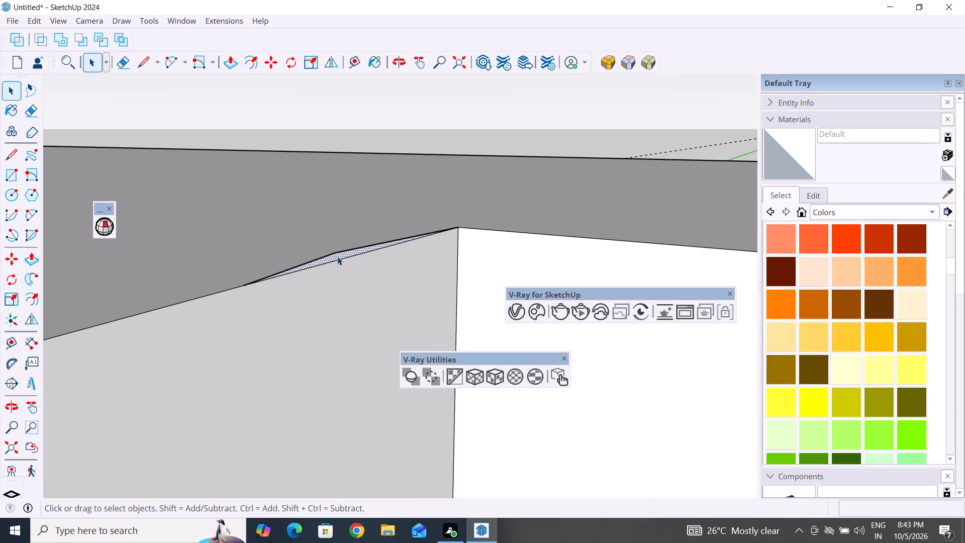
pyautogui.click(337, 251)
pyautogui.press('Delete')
# Draw a shallower arc on the strip's inner side from the front-edge guide to the top corner at the wall, bulging about 1 1/4".
pyautogui.scroll(-20, 326, 293)
pyautogui.scroll(-2, 326, 293)
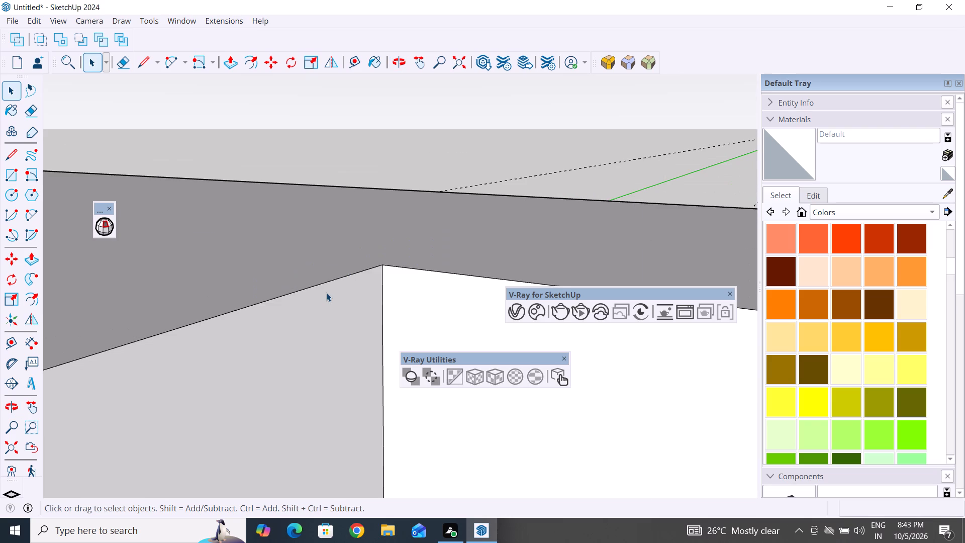
pyautogui.scroll(-17, 326, 293)
pyautogui.moveTo(295, 408); pyautogui.dragTo(267, 413, button='middle')
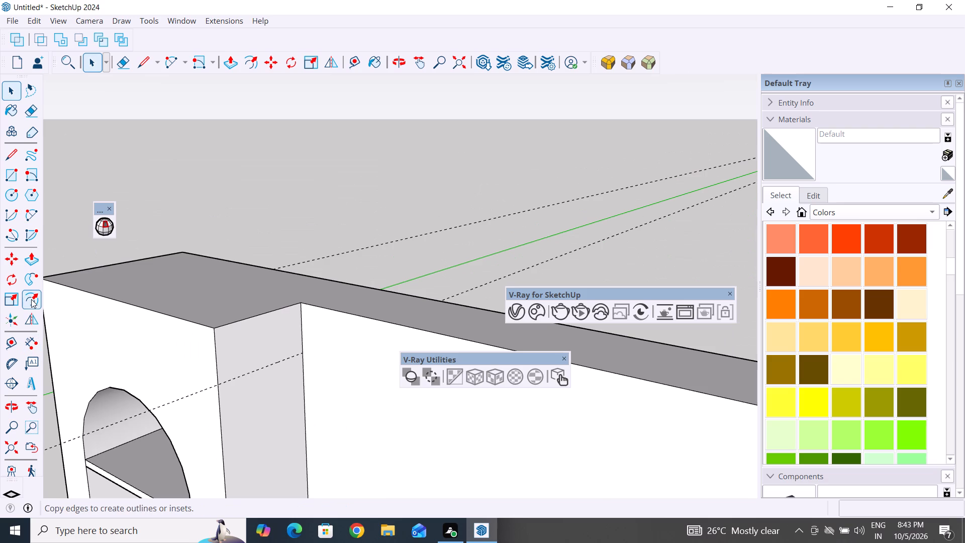
pyautogui.click(38, 213)
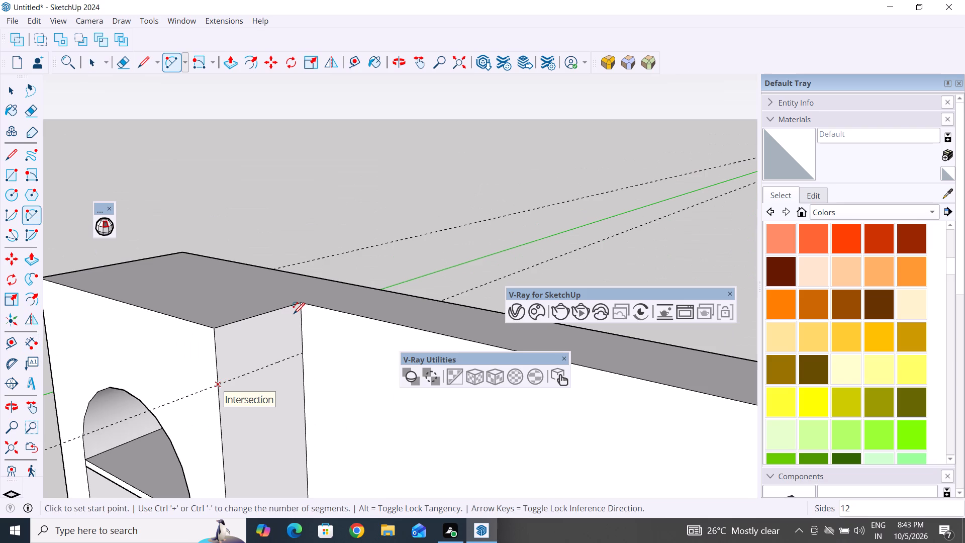
pyautogui.click(218, 384)
pyautogui.click(299, 307)
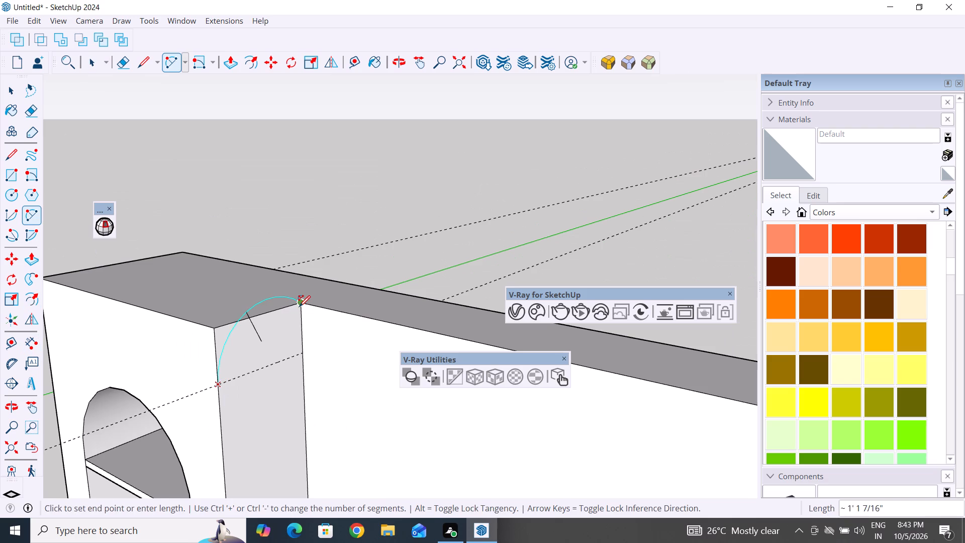
pyautogui.scroll(2, 261, 336)
pyautogui.moveTo(261, 336); pyautogui.dragTo(100, 273, button='middle')
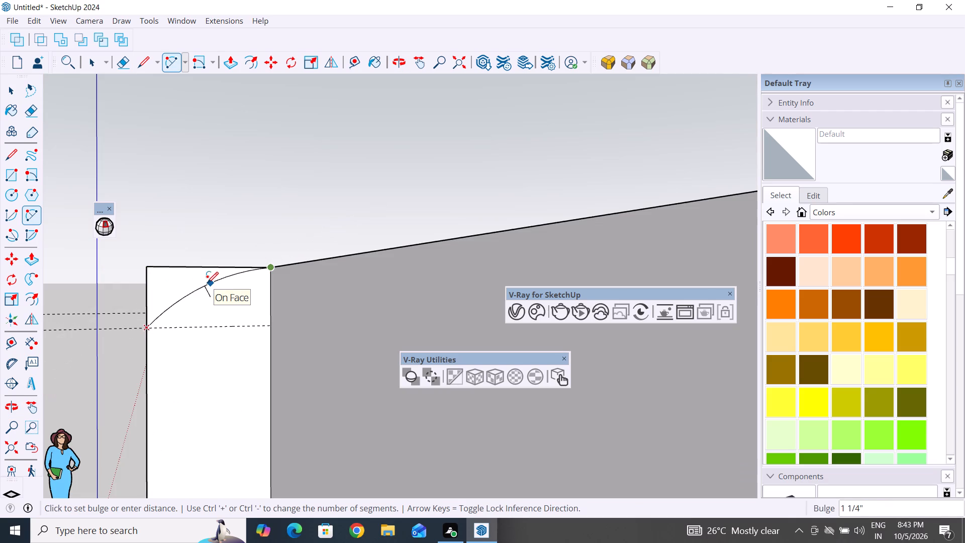
pyautogui.click(207, 283)
pyautogui.click(12, 90)
pyautogui.click(292, 174)
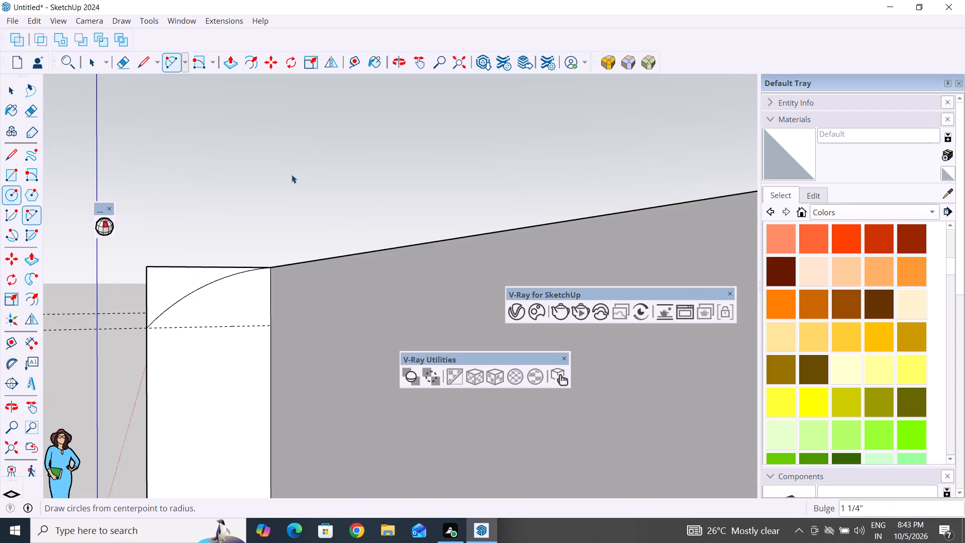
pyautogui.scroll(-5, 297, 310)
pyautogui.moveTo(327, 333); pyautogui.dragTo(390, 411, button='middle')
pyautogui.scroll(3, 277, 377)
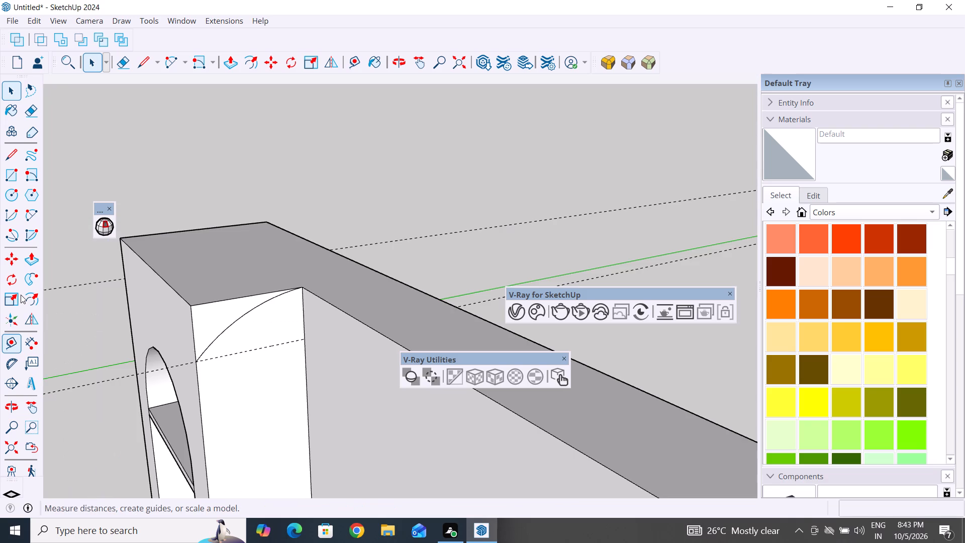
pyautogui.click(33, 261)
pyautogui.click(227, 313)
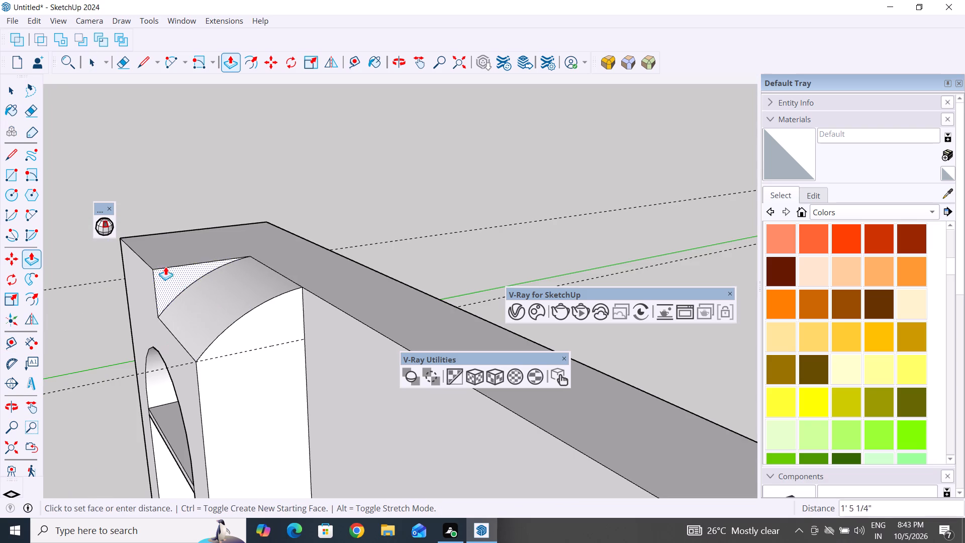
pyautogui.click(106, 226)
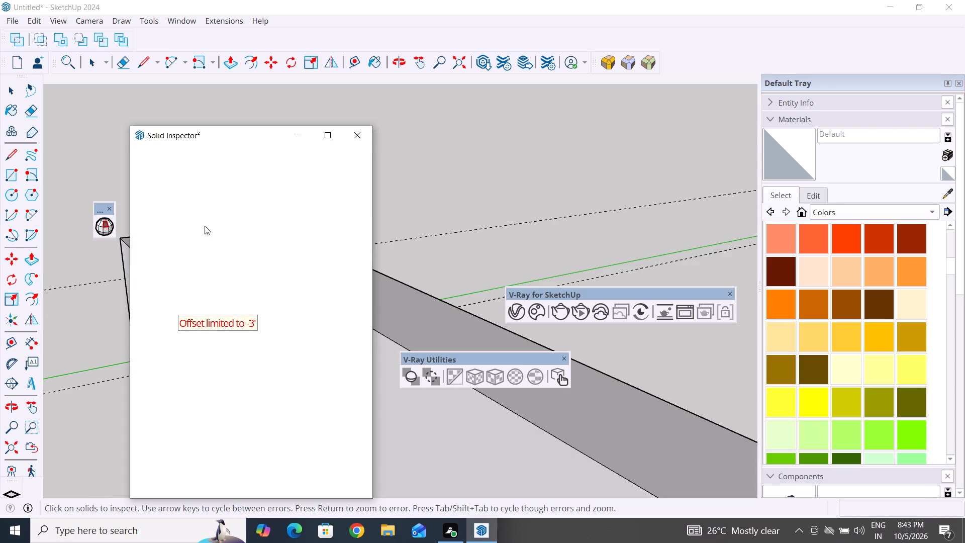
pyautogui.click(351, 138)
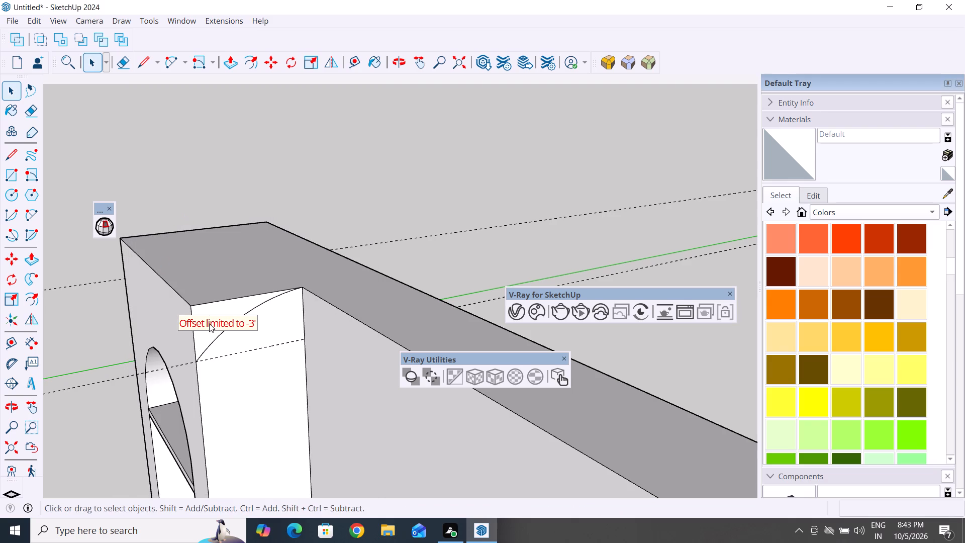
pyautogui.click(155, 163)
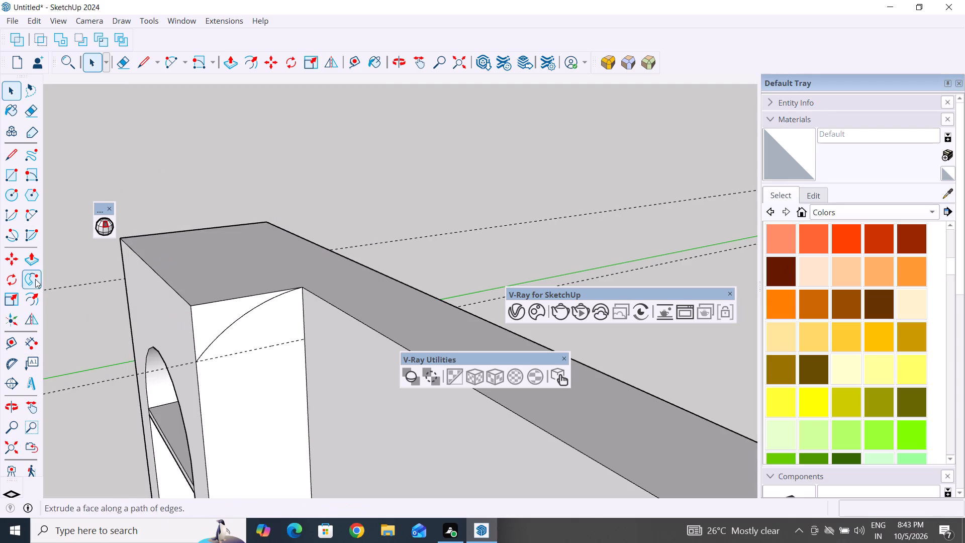
# Push the corner area outside the arc 3' through the strip's full width to round its top front edge.
pyautogui.click(35, 262)
pyautogui.click(225, 310)
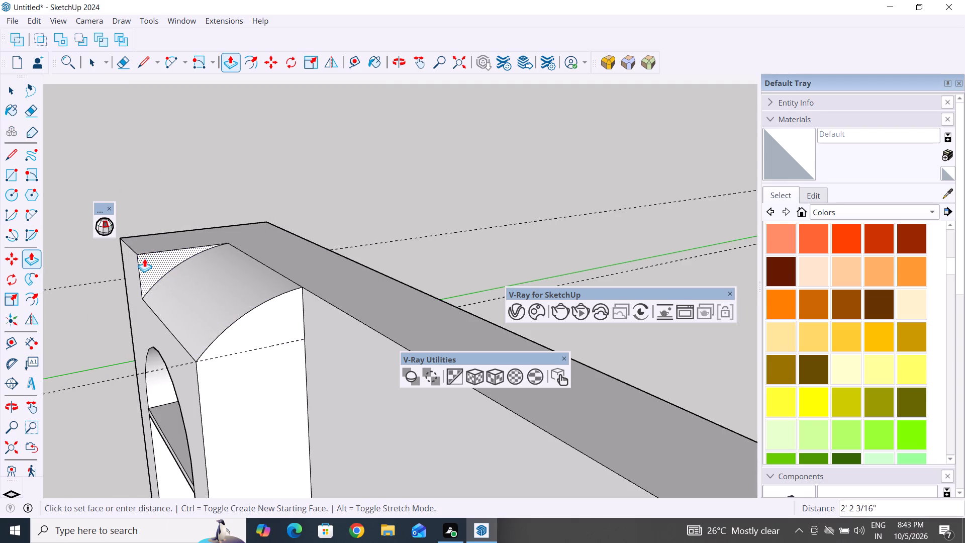
pyautogui.click(132, 247)
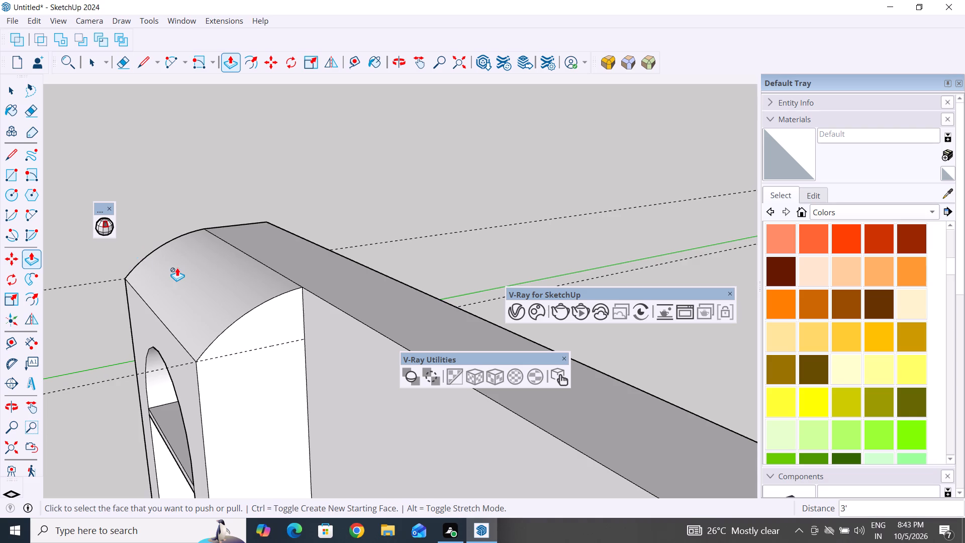
# Push the corner area outside the lower arc 3' through the strip's full width to round its bottom front edge.
pyautogui.scroll(-20, 177, 267)
pyautogui.scroll(-6, 177, 267)
pyautogui.moveTo(184, 404); pyautogui.dragTo(254, 353, button='middle')
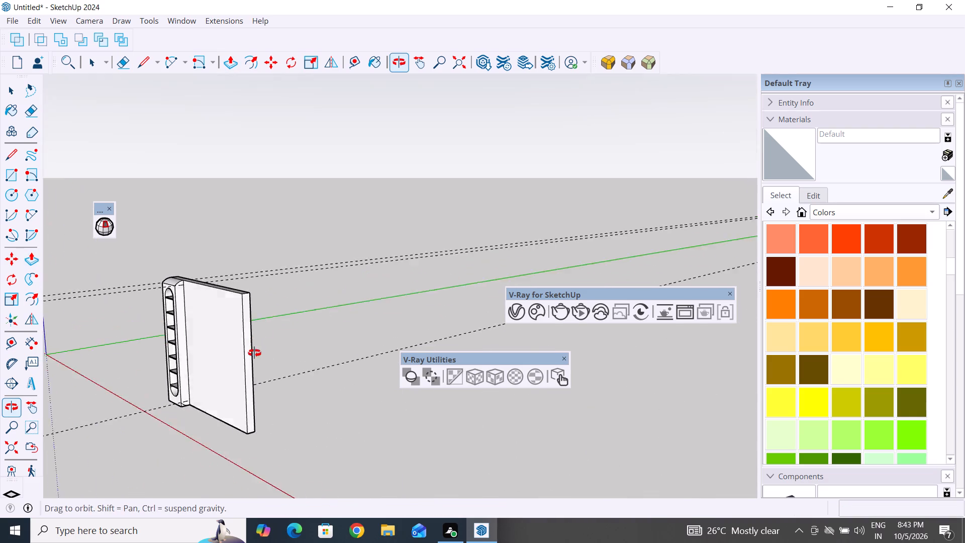
pyautogui.moveTo(254, 353); pyautogui.dragTo(264, 310, button='middle')
pyautogui.scroll(16, 154, 417)
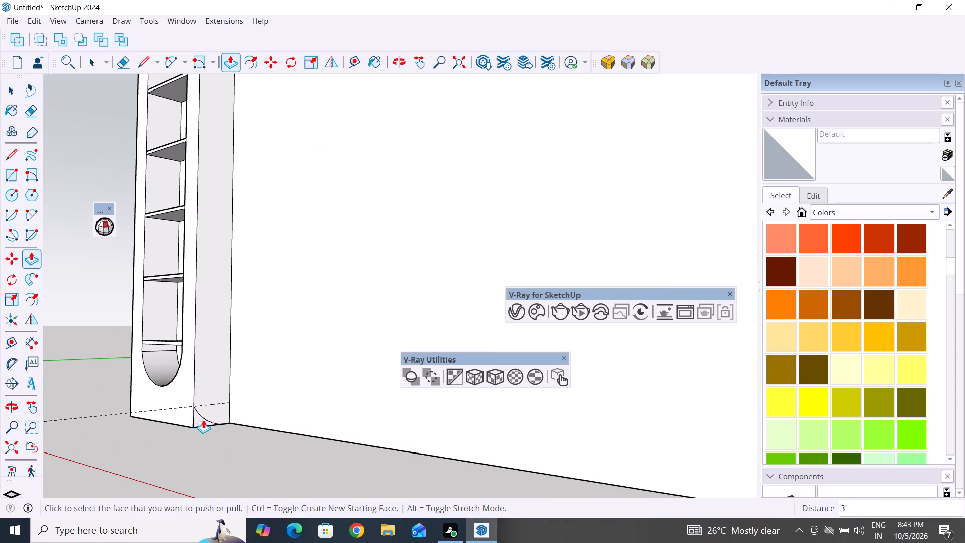
pyautogui.click(204, 421)
pyautogui.click(116, 405)
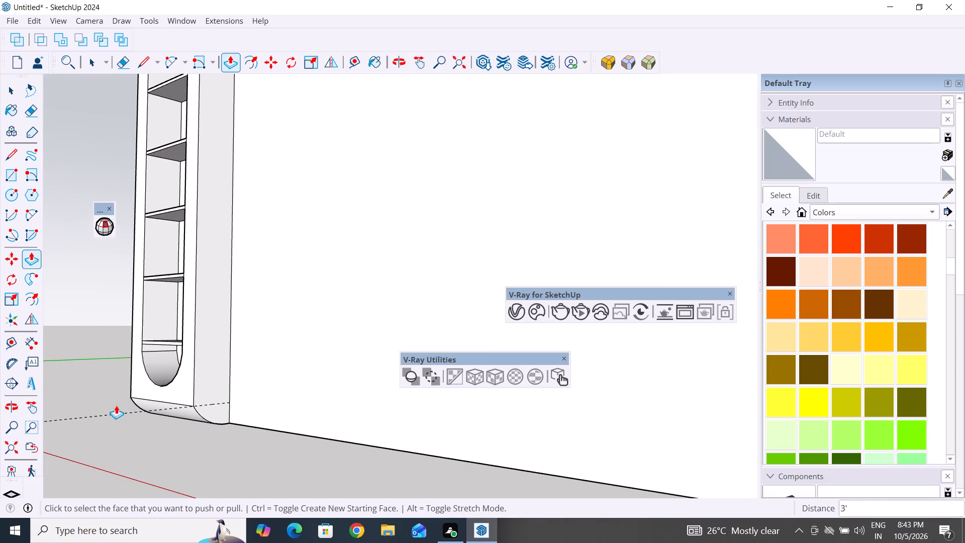
pyautogui.click(12, 97)
pyautogui.click(60, 268)
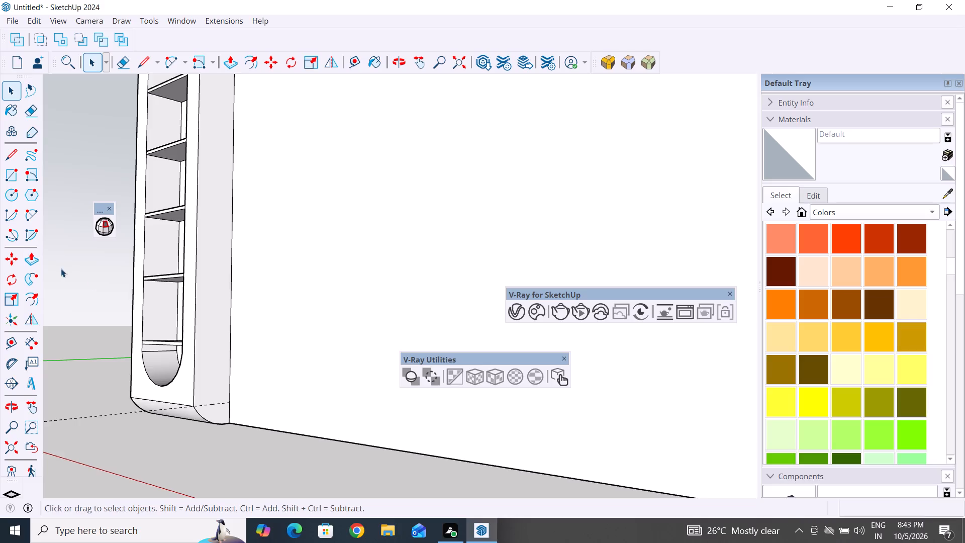
# Examine the wall panel and the rounded ends of the projecting strip from several distances and angles.
pyautogui.scroll(-12, 122, 294)
pyautogui.moveTo(202, 473); pyautogui.dragTo(222, 542, button='middle')
pyautogui.scroll(-6, 244, 319)
pyautogui.moveTo(199, 373); pyautogui.dragTo(206, 378, button='middle')
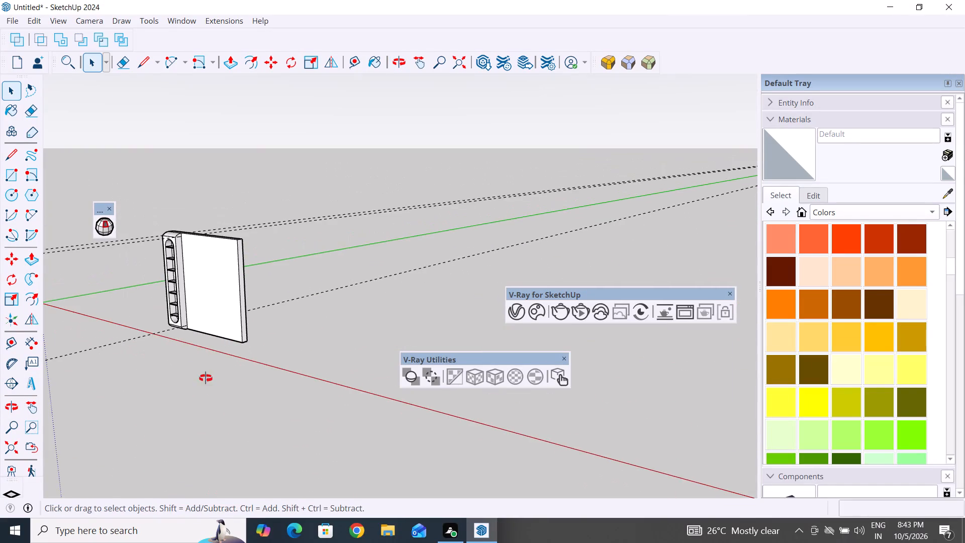
pyautogui.moveTo(206, 378); pyautogui.dragTo(217, 395, button='middle')
pyautogui.scroll(-7, 330, 313)
pyautogui.moveTo(205, 387); pyautogui.dragTo(135, 361, button='middle')
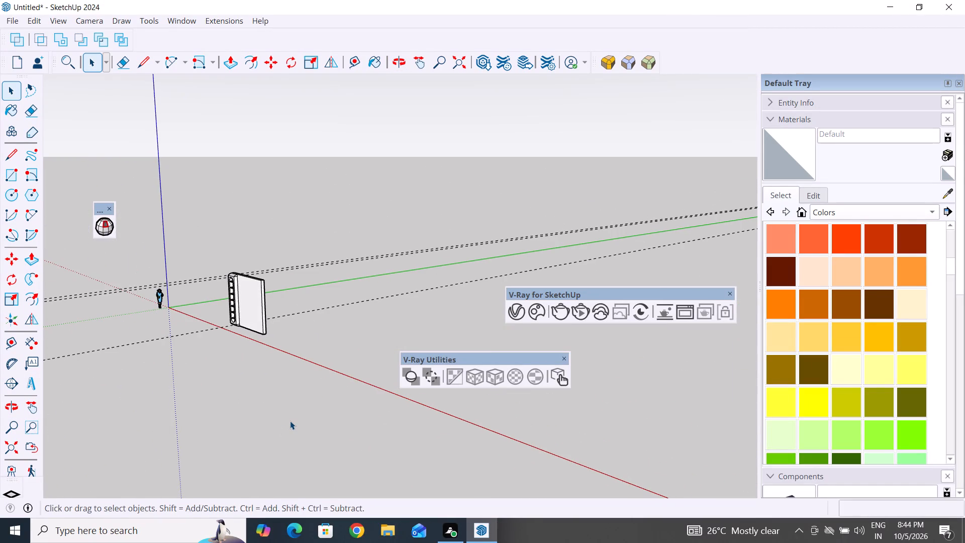
pyautogui.scroll(2, 204, 381)
pyautogui.scroll(9, 222, 296)
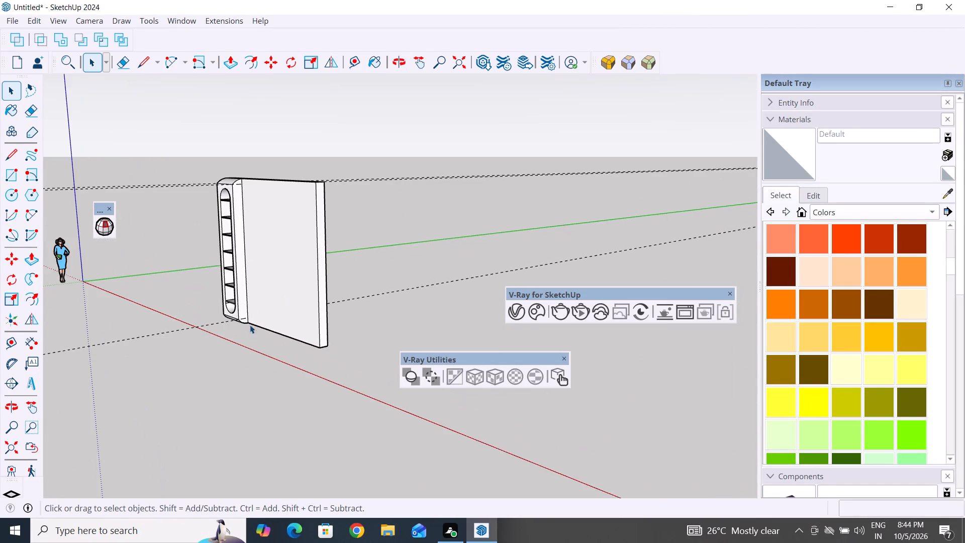
pyautogui.moveTo(249, 325); pyautogui.dragTo(272, 378, button='middle')
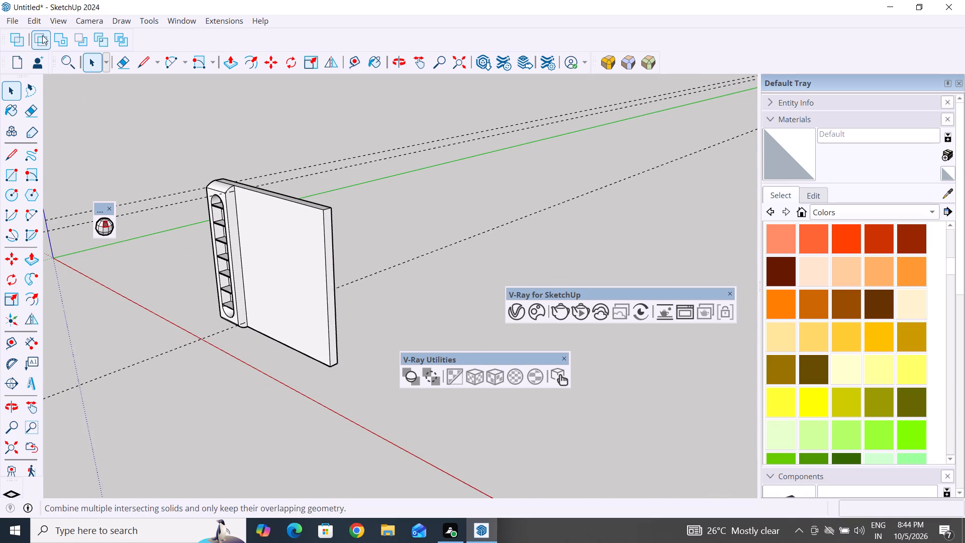
# Unhide all hidden objects in the model.
pyautogui.click(36, 21)
pyautogui.click(59, 225)
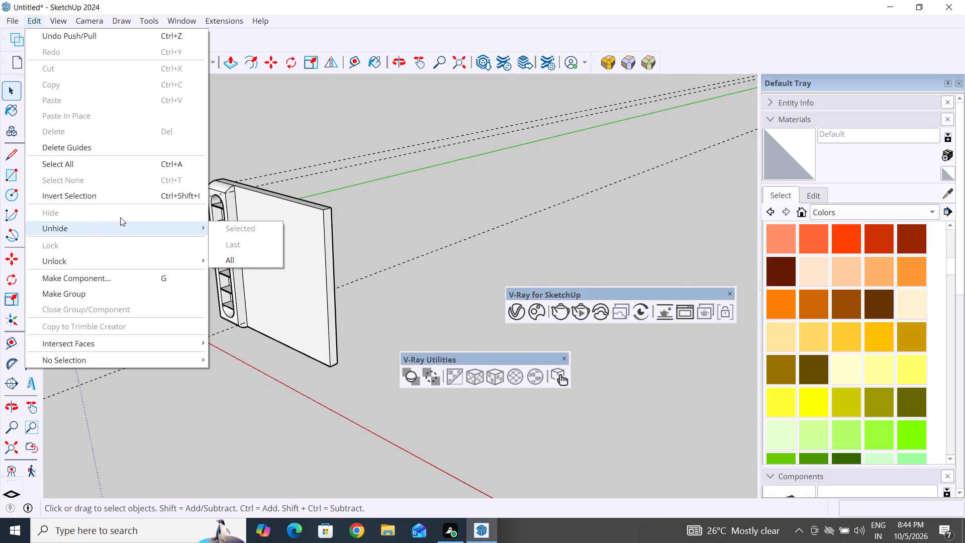
pyautogui.click(224, 261)
pyautogui.click(410, 230)
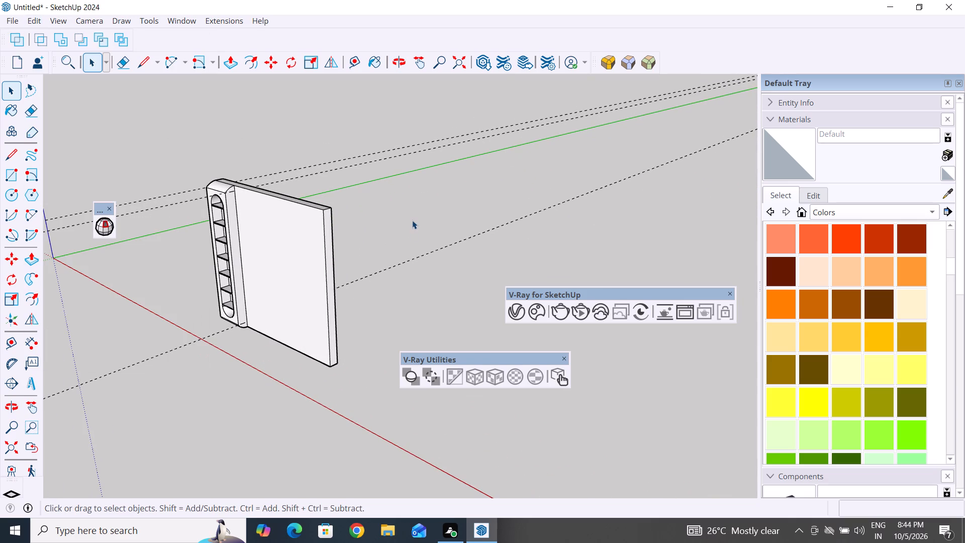
# Delete all the guide lines in the model.
pyautogui.scroll(-4, 412, 220)
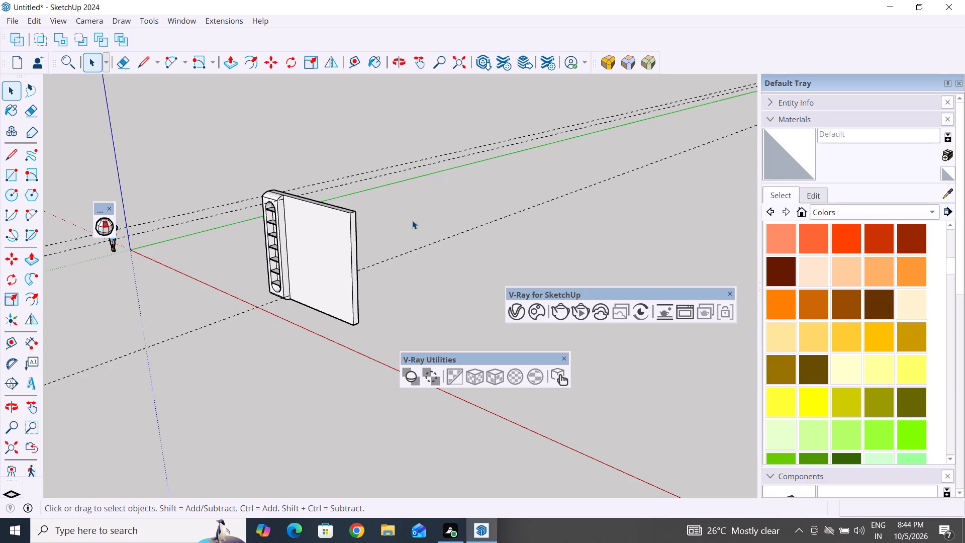
pyautogui.click(185, 174)
pyautogui.scroll(-6, 229, 330)
pyautogui.moveTo(344, 387); pyautogui.dragTo(462, 374, button='middle')
pyautogui.scroll(5, 274, 364)
pyautogui.moveTo(317, 368); pyautogui.dragTo(266, 355, button='middle')
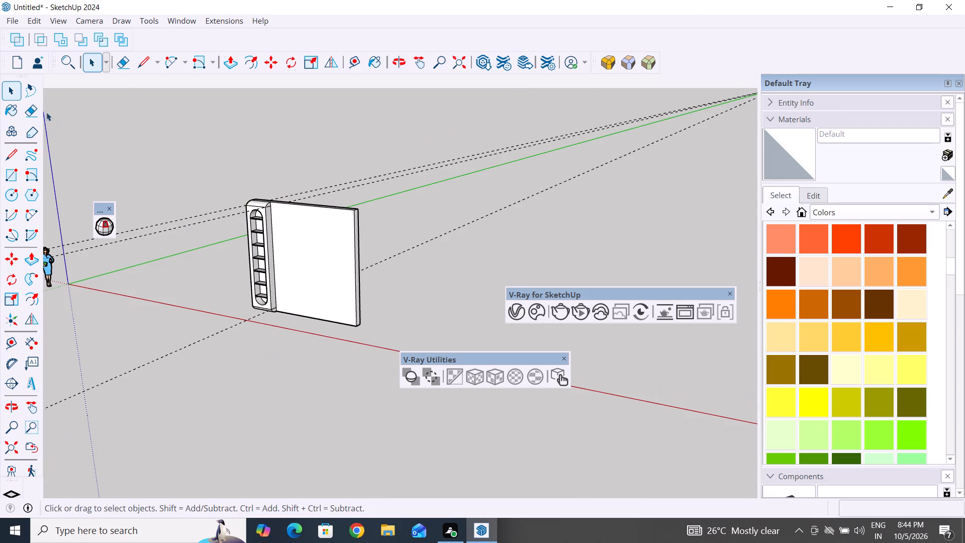
pyautogui.click(37, 20)
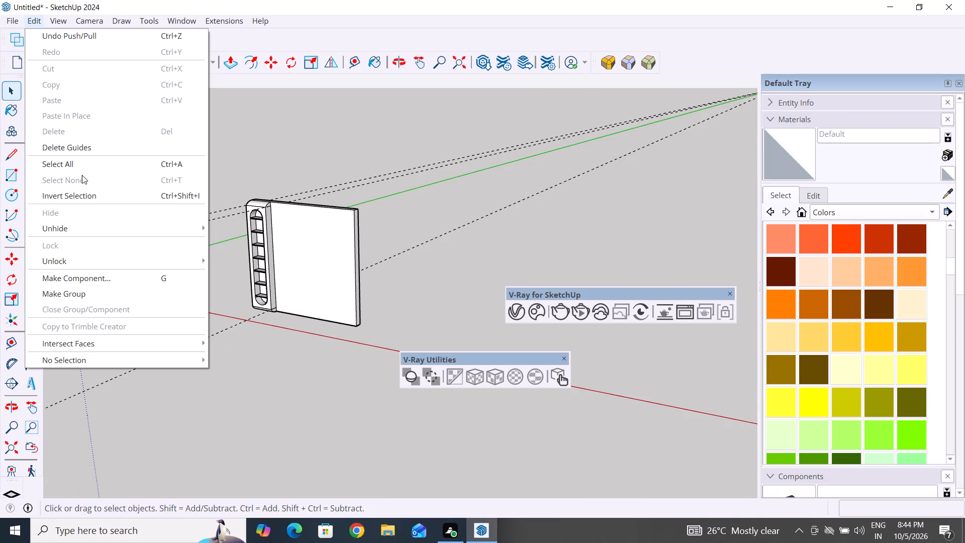
pyautogui.click(87, 148)
pyautogui.click(206, 331)
# Move the floating V-Ray Utilities and V-Ray for SketchUp palettes clear of the model.
pyautogui.moveTo(240, 344); pyautogui.dragTo(414, 331, button='middle')
pyautogui.moveTo(529, 358); pyautogui.dragTo(618, 81)
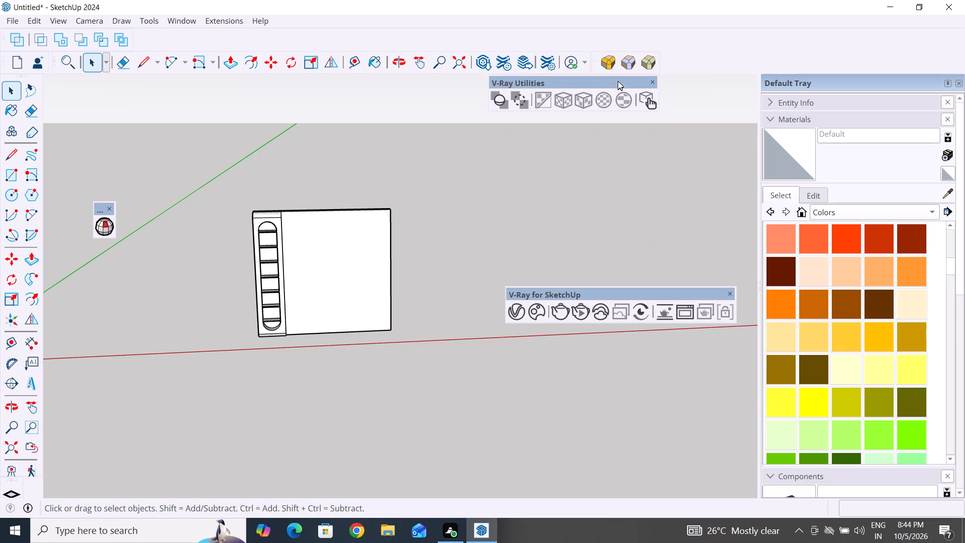
pyautogui.moveTo(618, 81); pyautogui.dragTo(619, 80)
pyautogui.moveTo(625, 289); pyautogui.dragTo(628, 166)
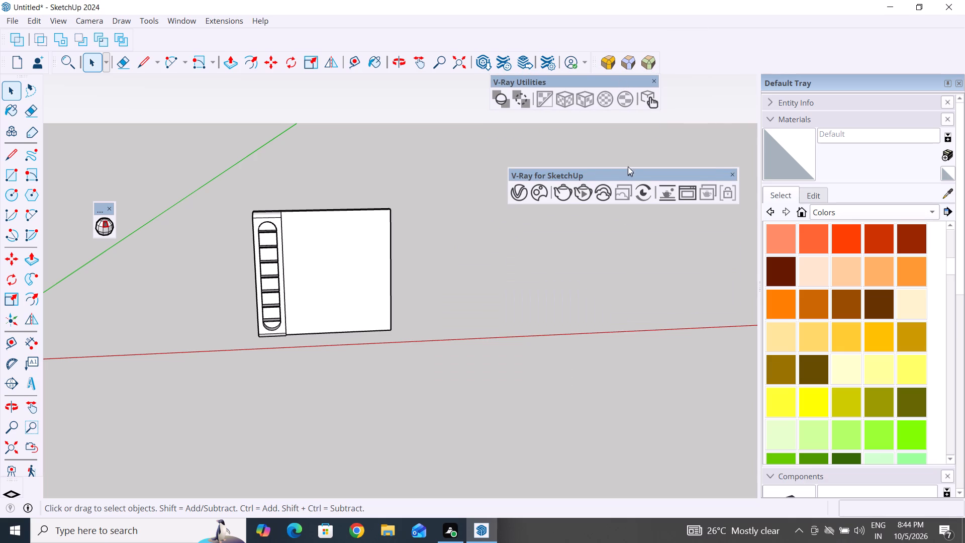
pyautogui.moveTo(628, 166); pyautogui.dragTo(645, 114)
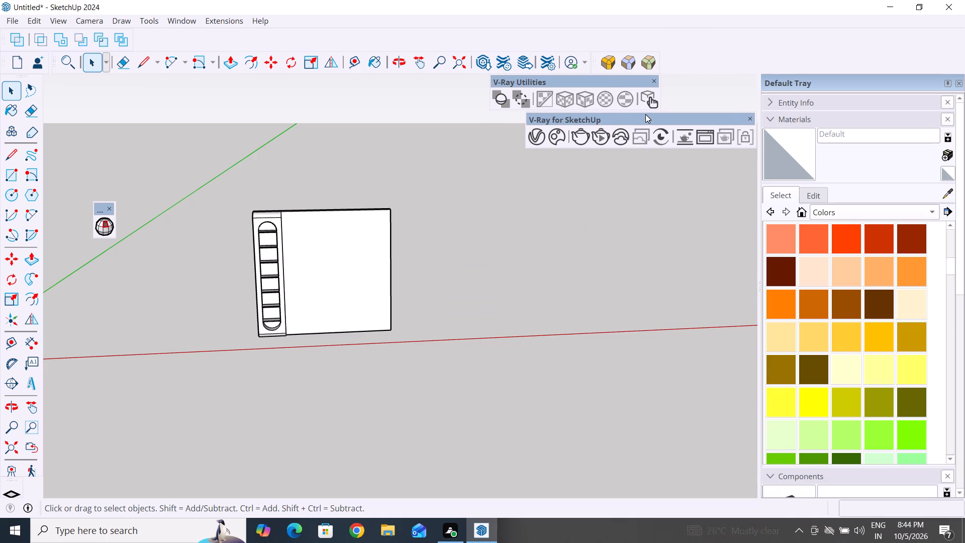
pyautogui.moveTo(645, 114); pyautogui.dragTo(642, 113)
pyautogui.click(454, 284)
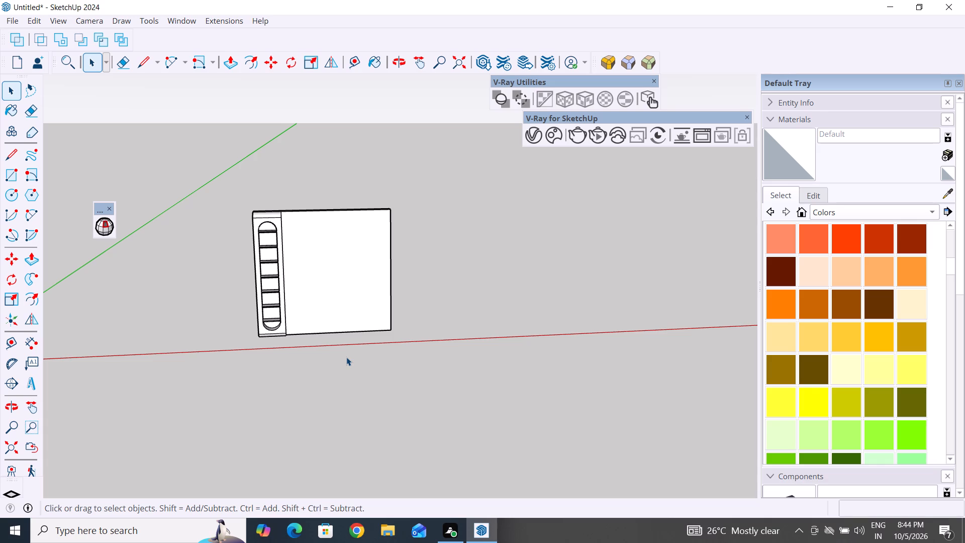
# Examine the panel face and shelved strip from the front and from an angle.
pyautogui.scroll(-1, 349, 364)
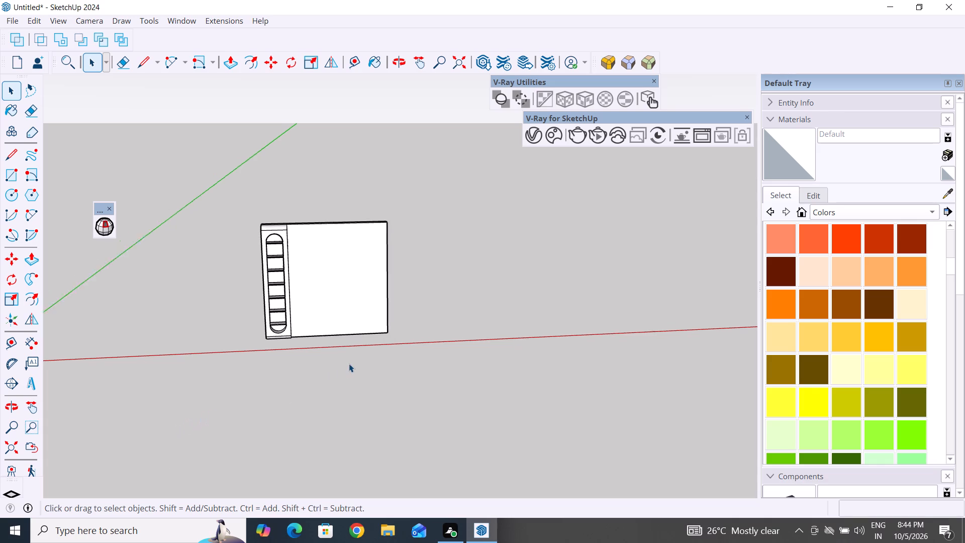
pyautogui.scroll(-1, 349, 364)
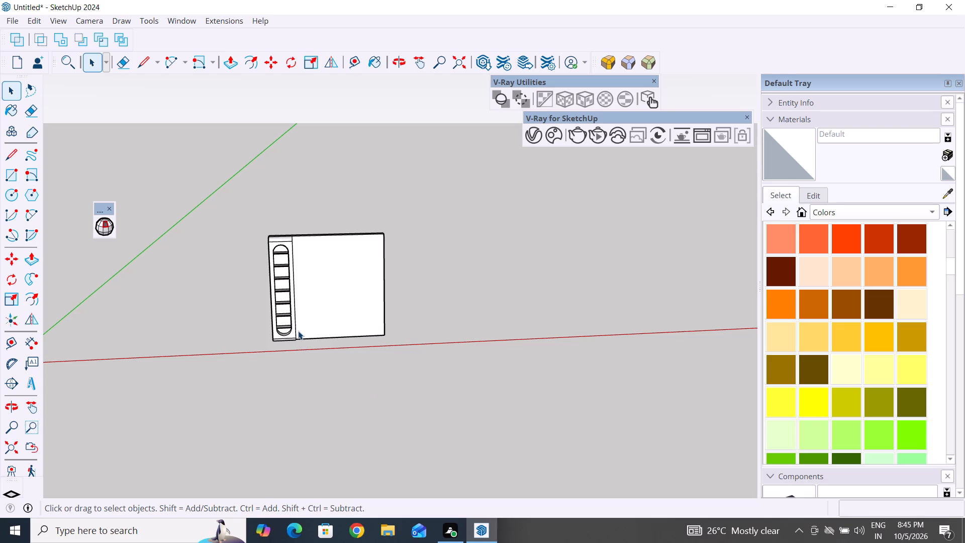
pyautogui.scroll(3, 298, 331)
pyautogui.moveTo(360, 379); pyautogui.dragTo(348, 378, button='middle')
pyautogui.scroll(3, 430, 217)
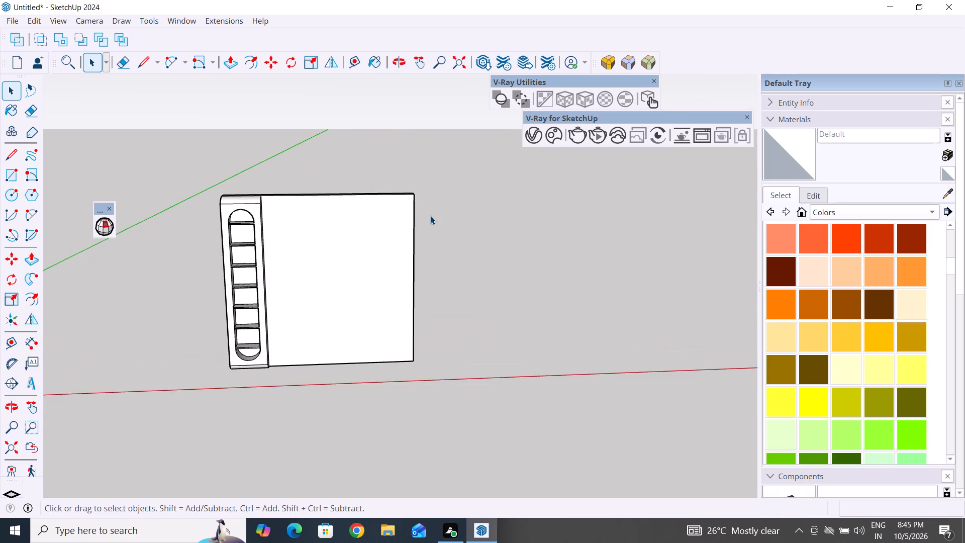
pyautogui.moveTo(396, 353); pyautogui.dragTo(317, 385, button='middle')
pyautogui.scroll(4, 298, 338)
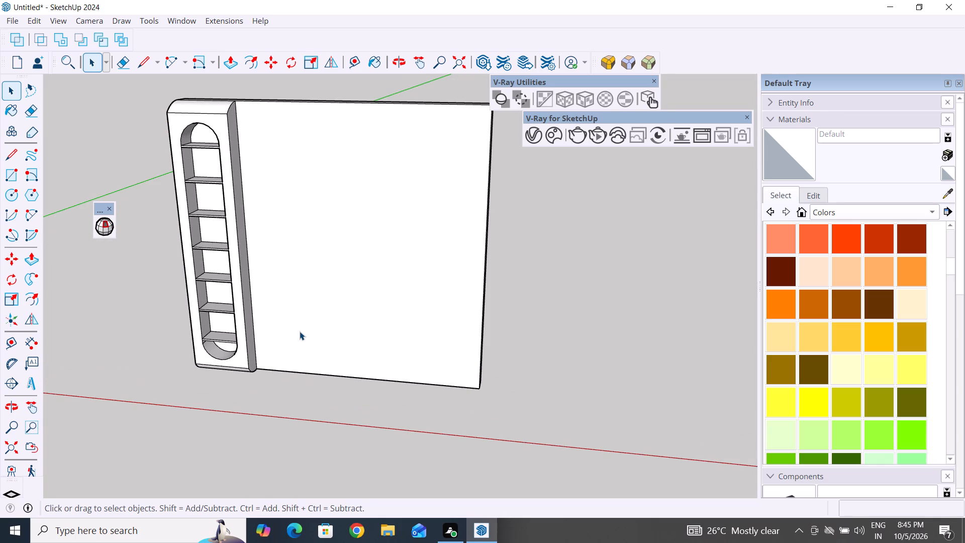
pyautogui.scroll(-3, 311, 376)
pyautogui.moveTo(312, 377); pyautogui.dragTo(384, 349, button='middle')
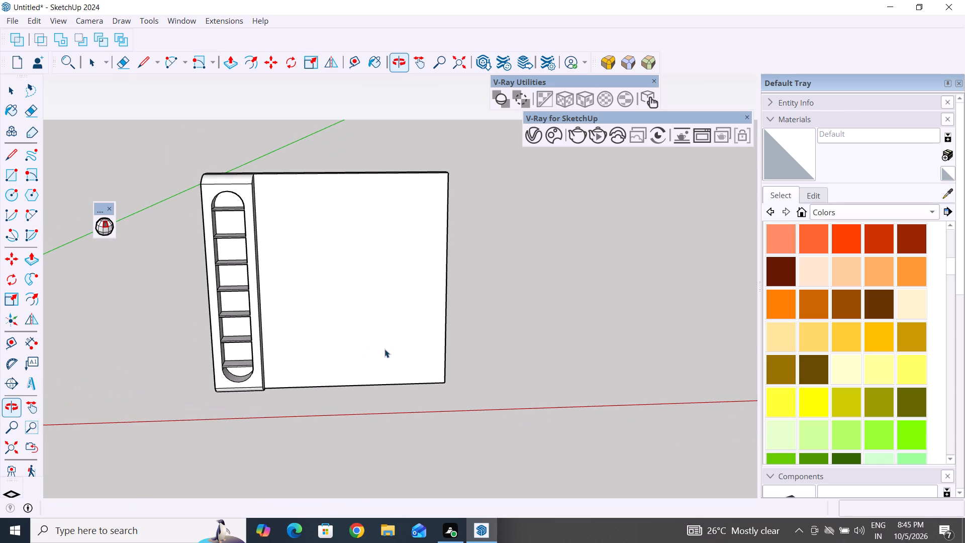
# Draw a 12' horizontal line across the panel face from the midpoint of the strip's edge to the far side edge.
pyautogui.moveTo(475, 308); pyautogui.dragTo(401, 393, button='middle')
pyautogui.scroll(1, 359, 350)
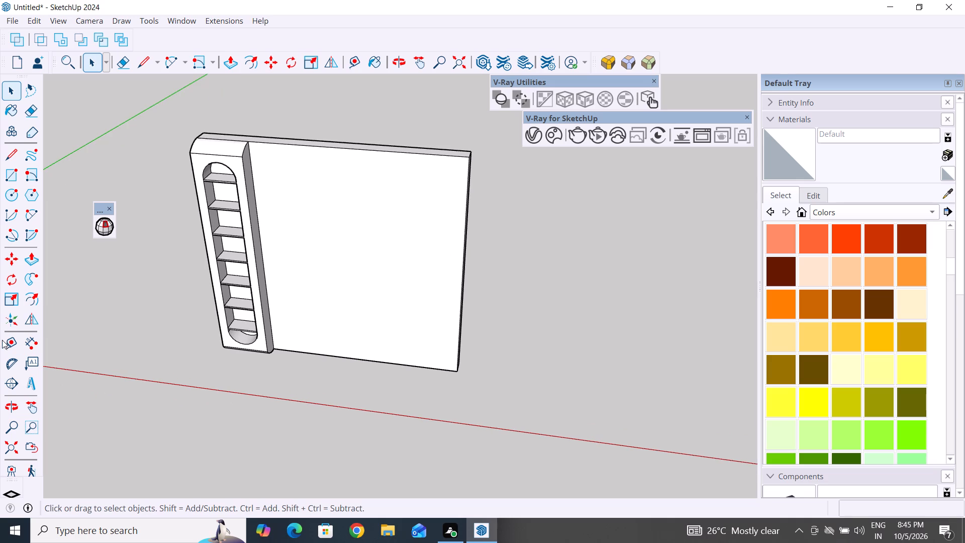
pyautogui.click(15, 153)
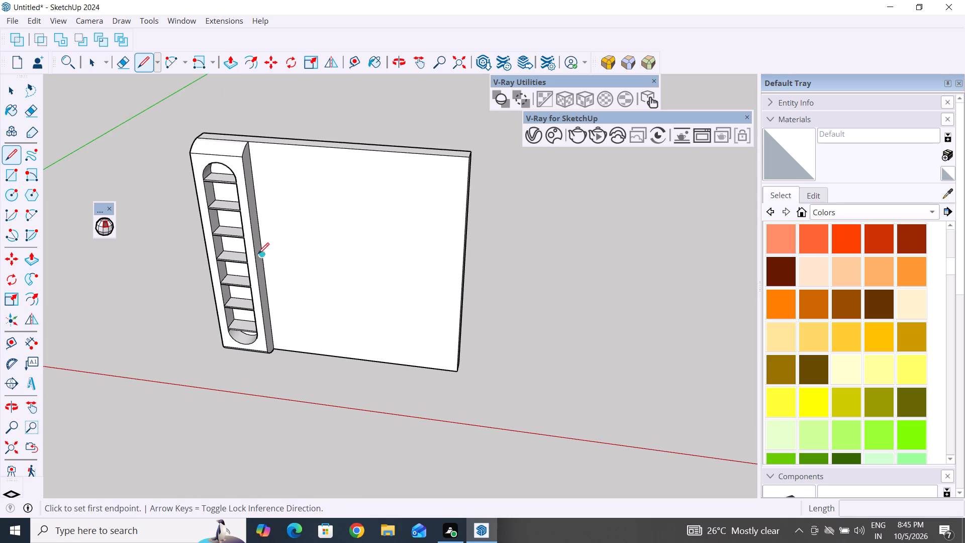
pyautogui.click(265, 256)
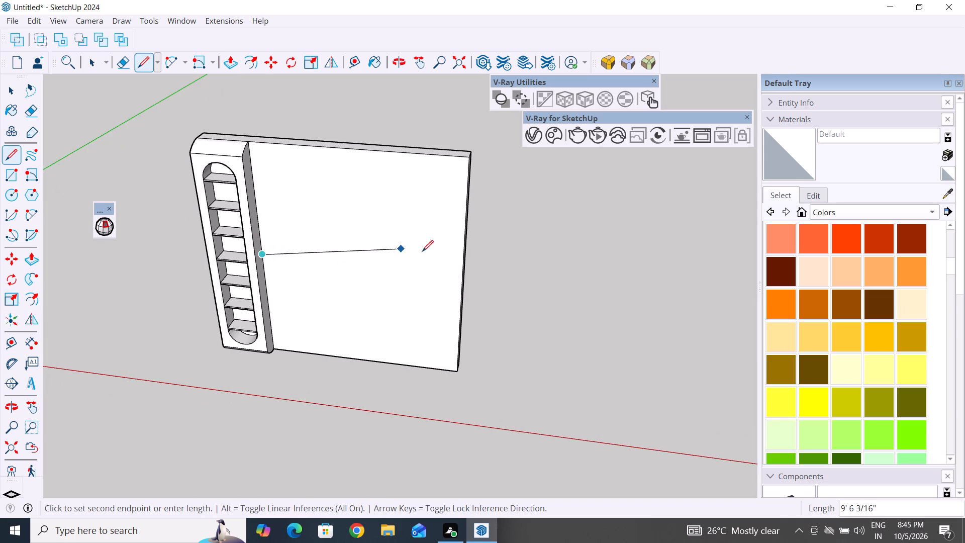
pyautogui.click(464, 279)
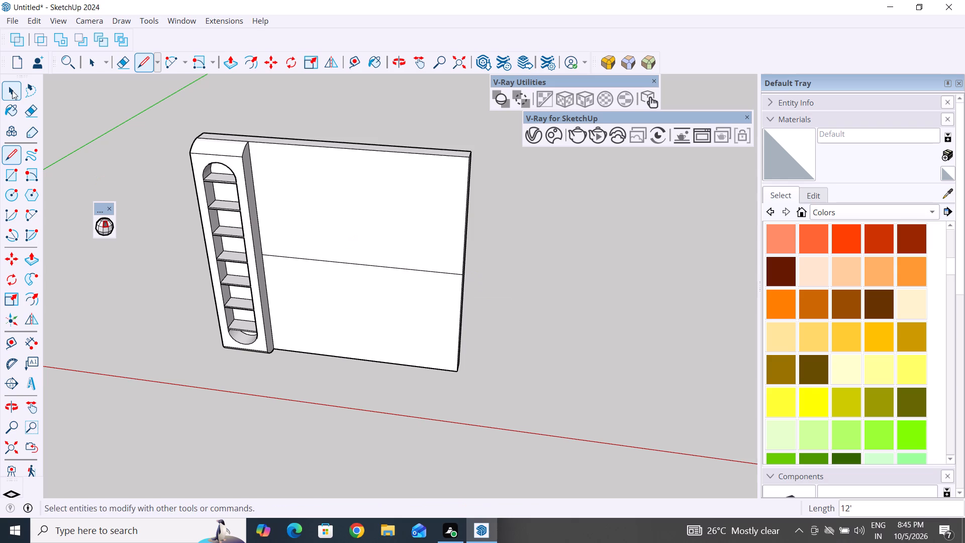
pyautogui.click(12, 90)
pyautogui.click(131, 273)
pyautogui.scroll(-4, 241, 388)
pyautogui.moveTo(295, 391); pyautogui.dragTo(279, 312, button='middle')
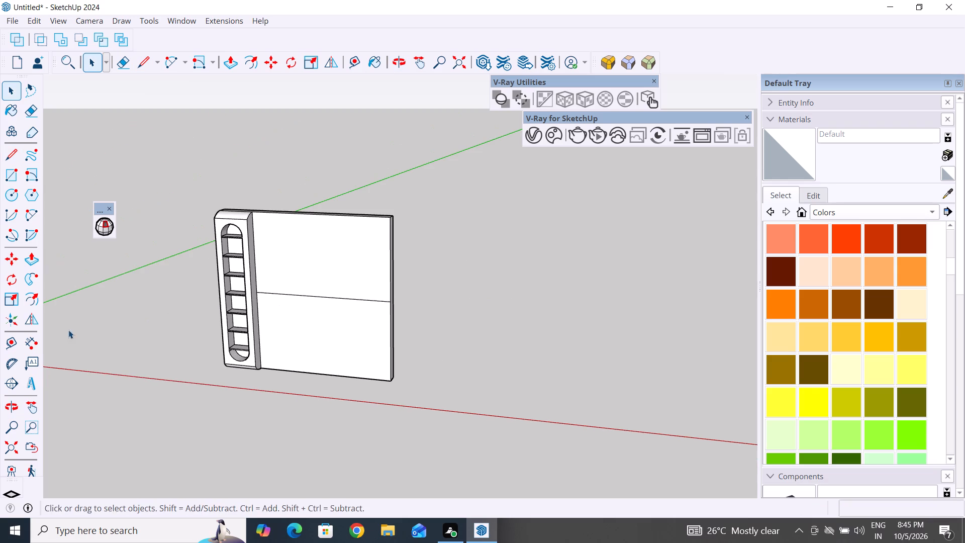
# Draw an arc from the horizontal line's midpoint to the panel's bottom edge near the strip, bulging about 2' 4" toward the strip.
pyautogui.click(32, 216)
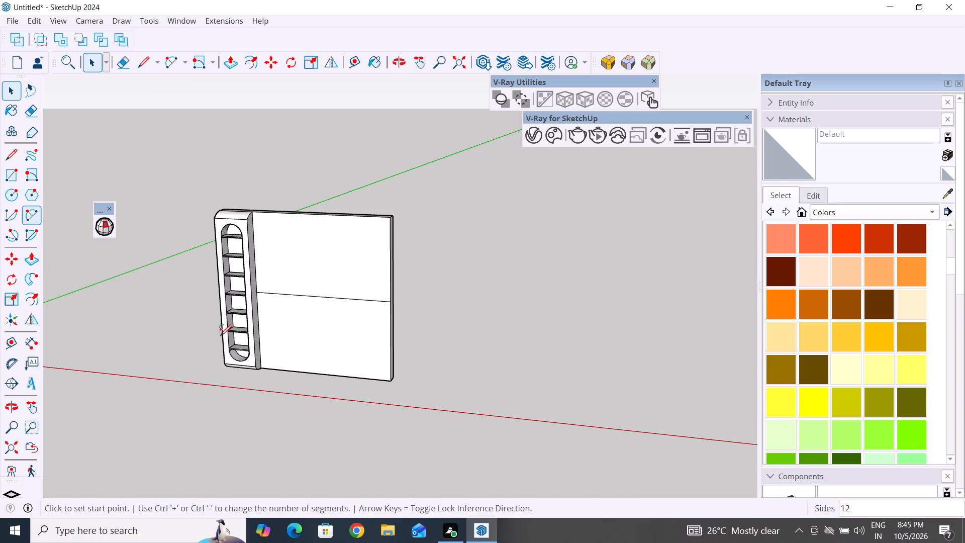
pyautogui.click(322, 298)
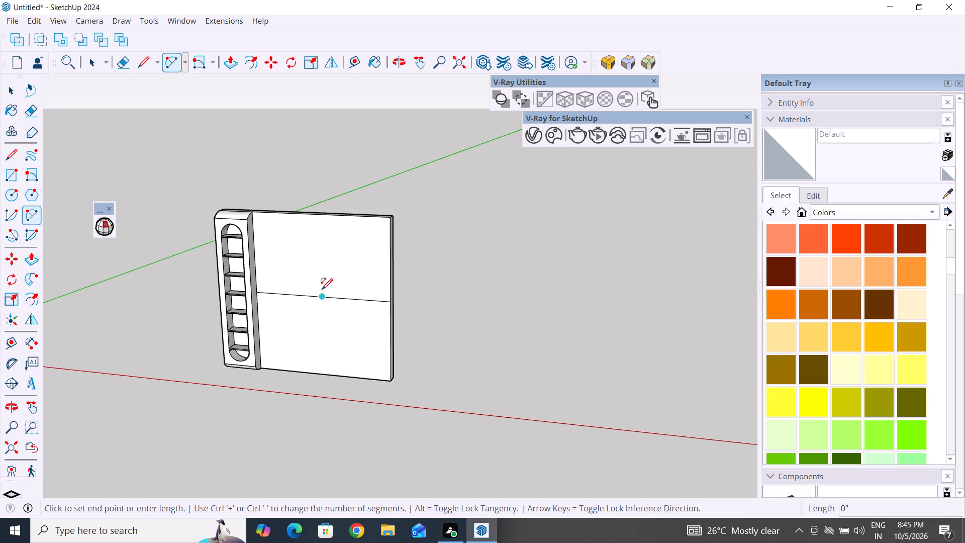
pyautogui.click(282, 369)
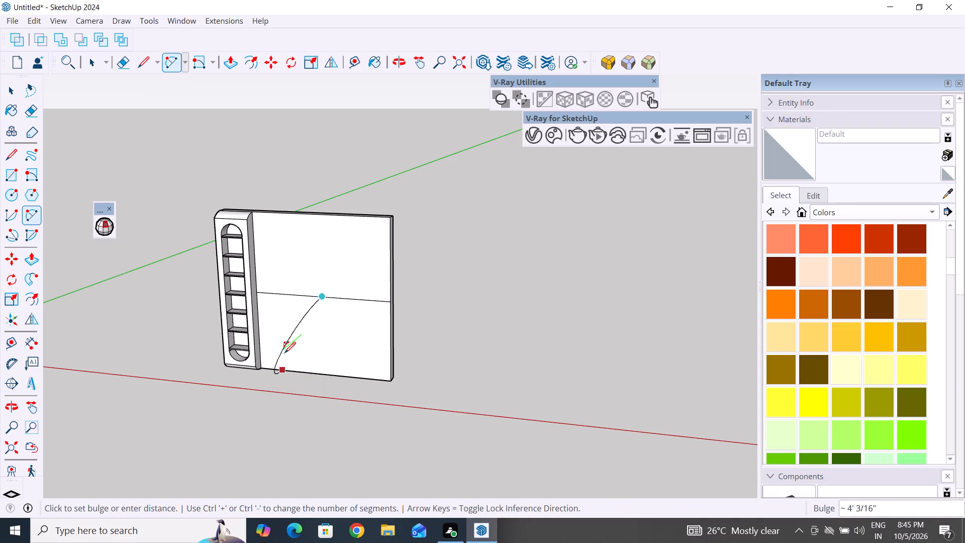
pyautogui.scroll(4, 276, 326)
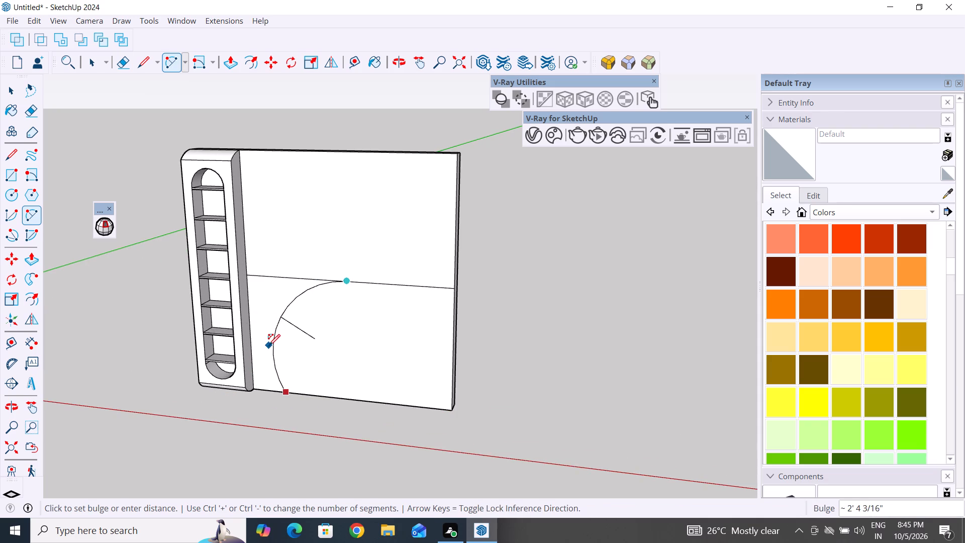
pyautogui.click(278, 320)
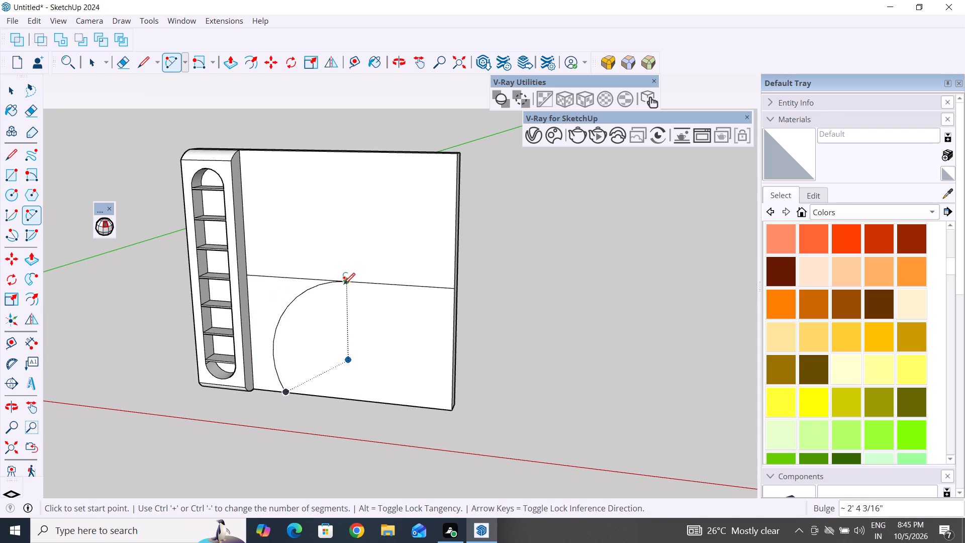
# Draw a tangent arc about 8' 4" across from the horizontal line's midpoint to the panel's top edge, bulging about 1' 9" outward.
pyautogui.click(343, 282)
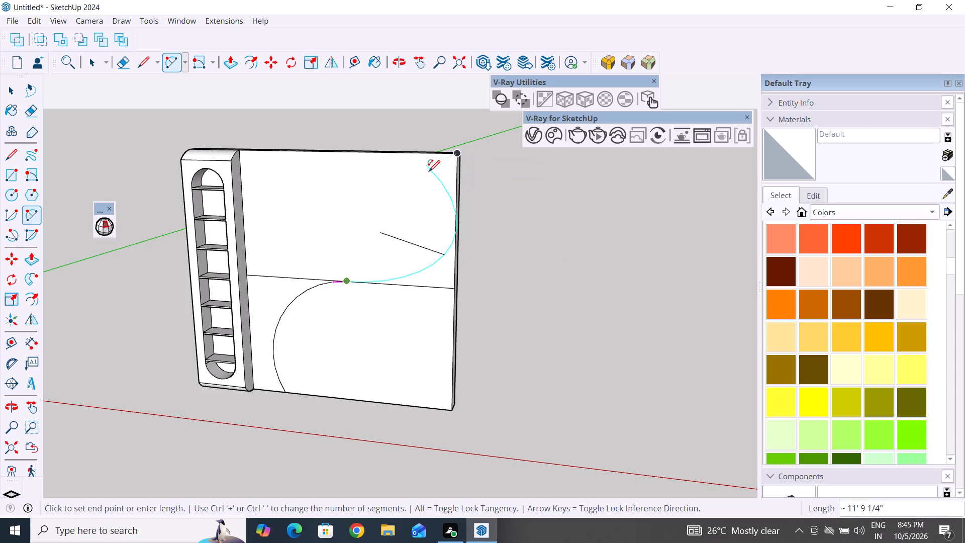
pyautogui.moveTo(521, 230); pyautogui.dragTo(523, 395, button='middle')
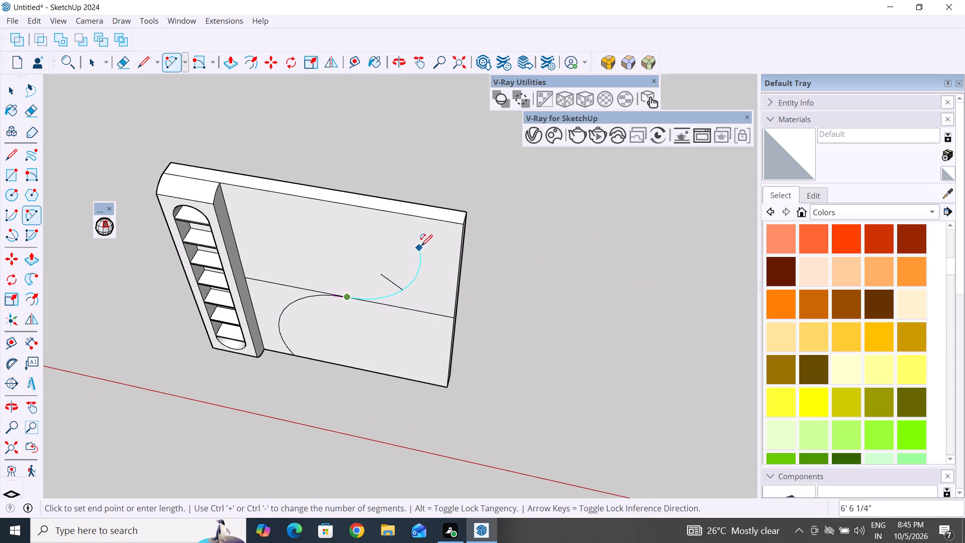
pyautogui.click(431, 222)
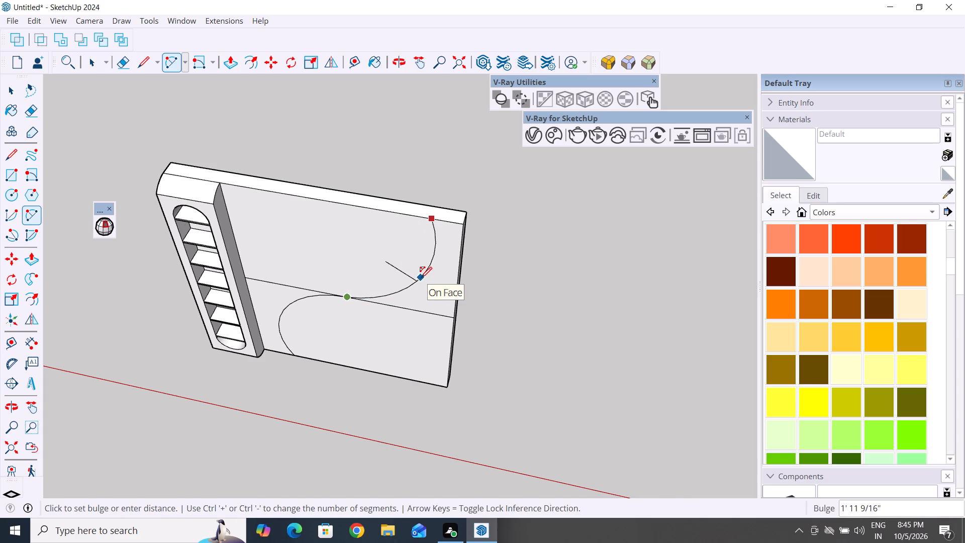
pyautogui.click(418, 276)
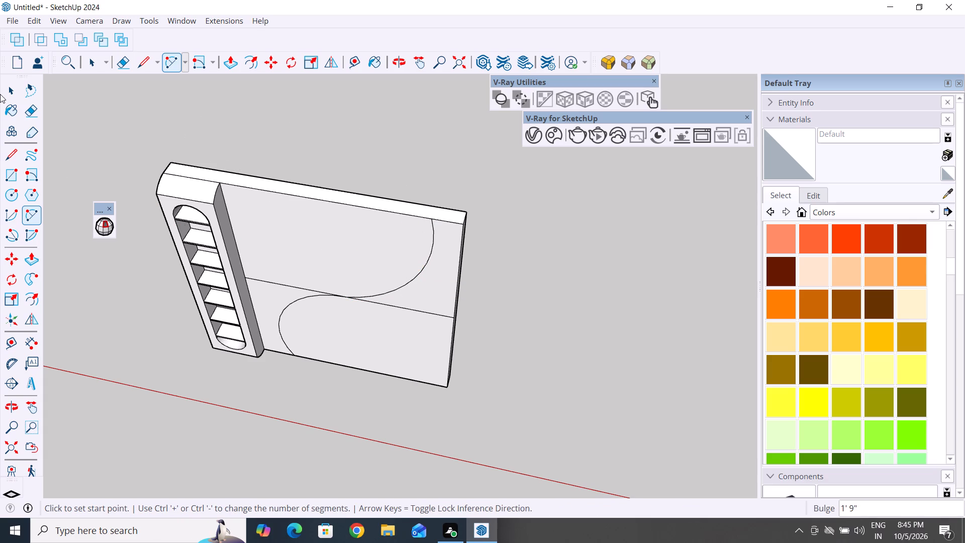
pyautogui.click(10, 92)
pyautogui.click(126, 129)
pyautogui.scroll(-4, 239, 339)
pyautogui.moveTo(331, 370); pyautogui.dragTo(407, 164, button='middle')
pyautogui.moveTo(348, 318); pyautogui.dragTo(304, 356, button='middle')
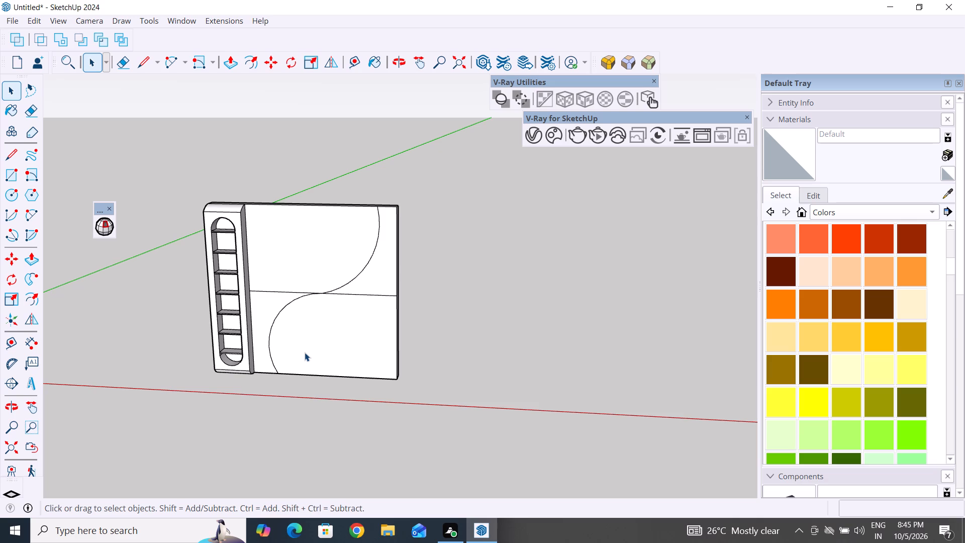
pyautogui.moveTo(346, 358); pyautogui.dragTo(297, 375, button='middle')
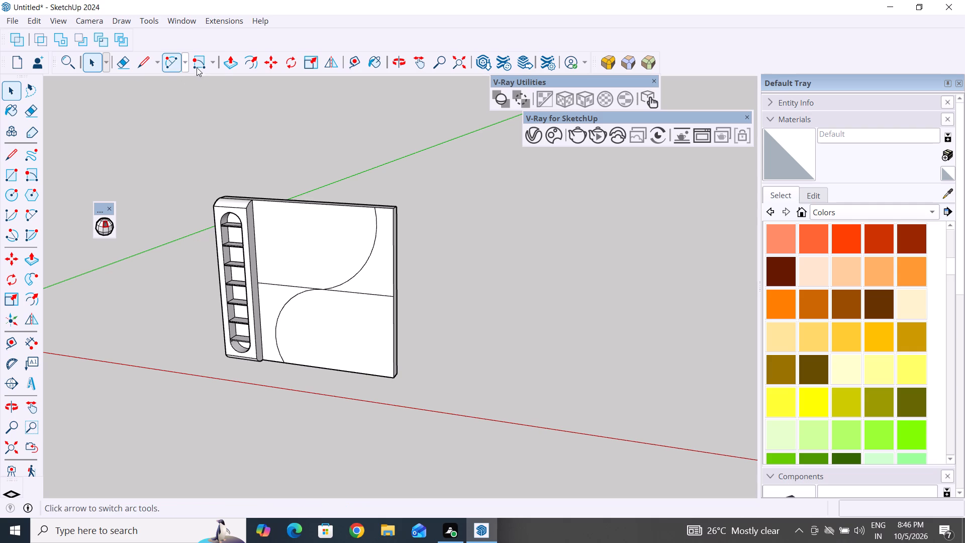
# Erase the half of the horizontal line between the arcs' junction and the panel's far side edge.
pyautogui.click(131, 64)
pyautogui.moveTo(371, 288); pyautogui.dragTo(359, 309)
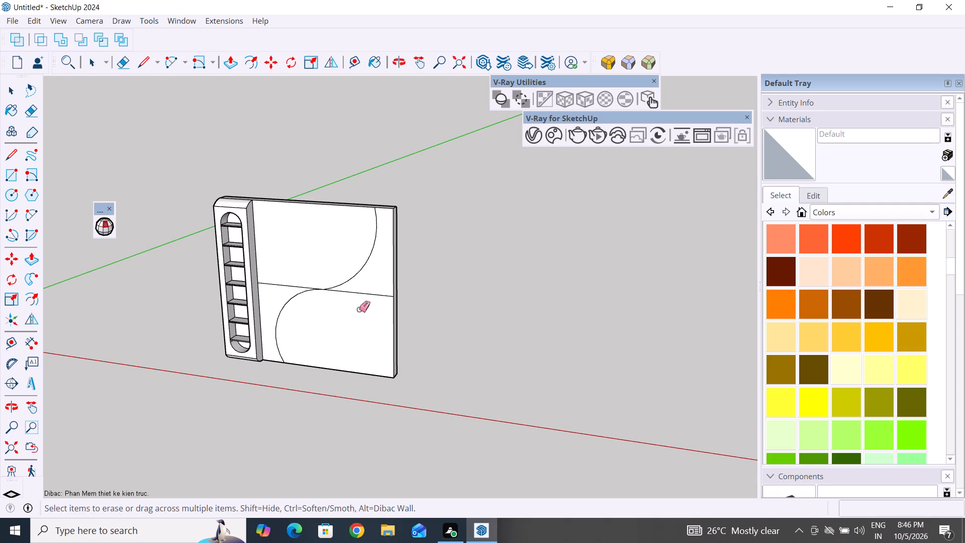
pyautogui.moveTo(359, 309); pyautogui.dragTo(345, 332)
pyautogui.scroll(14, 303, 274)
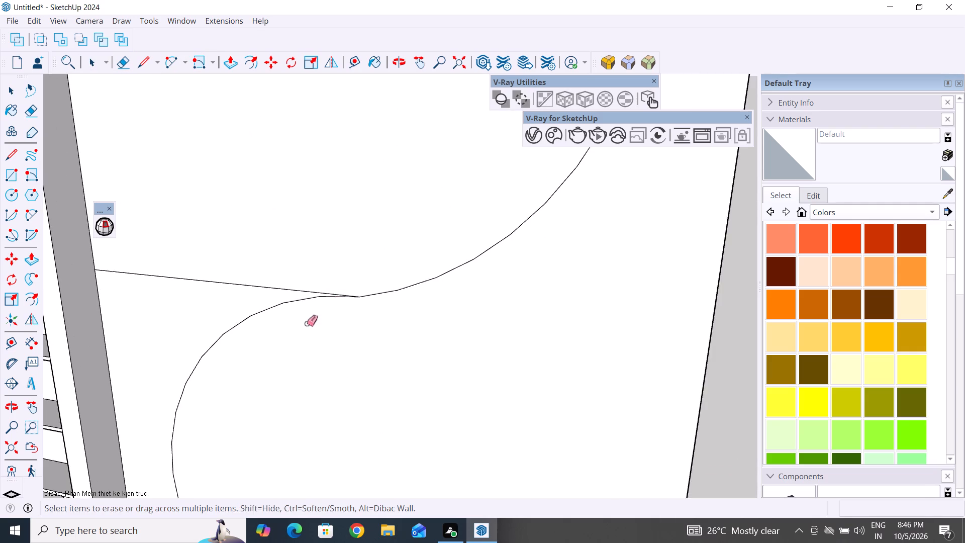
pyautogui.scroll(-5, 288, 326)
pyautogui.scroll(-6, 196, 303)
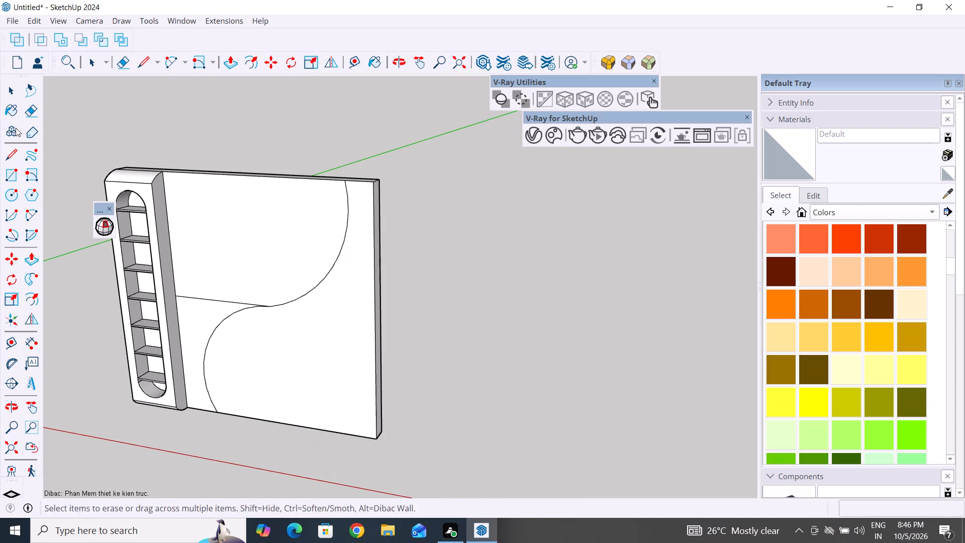
# Select the panel face on the far side of the S-curve to check its outline.
pyautogui.click(19, 95)
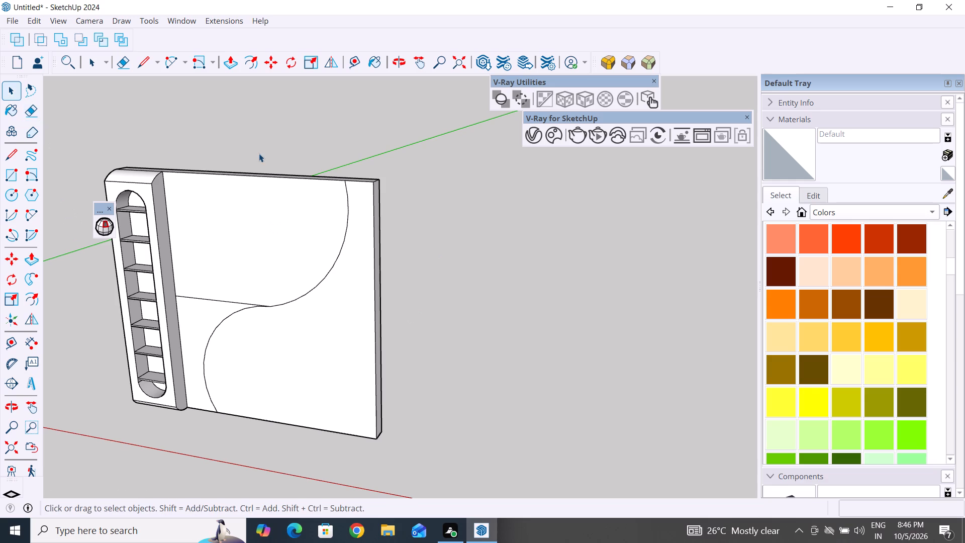
pyautogui.click(259, 153)
pyautogui.moveTo(312, 362); pyautogui.dragTo(318, 360)
pyautogui.click(337, 348)
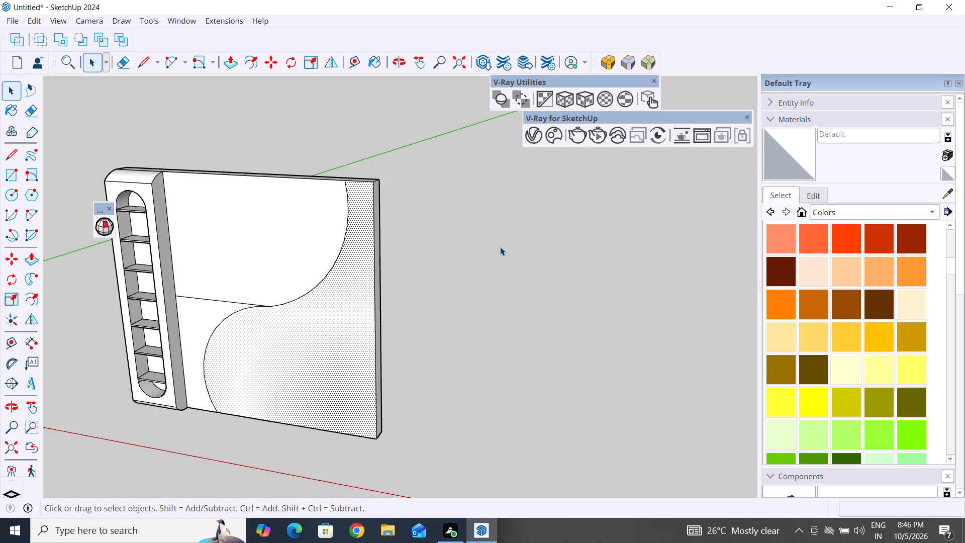
pyautogui.scroll(1, 314, 329)
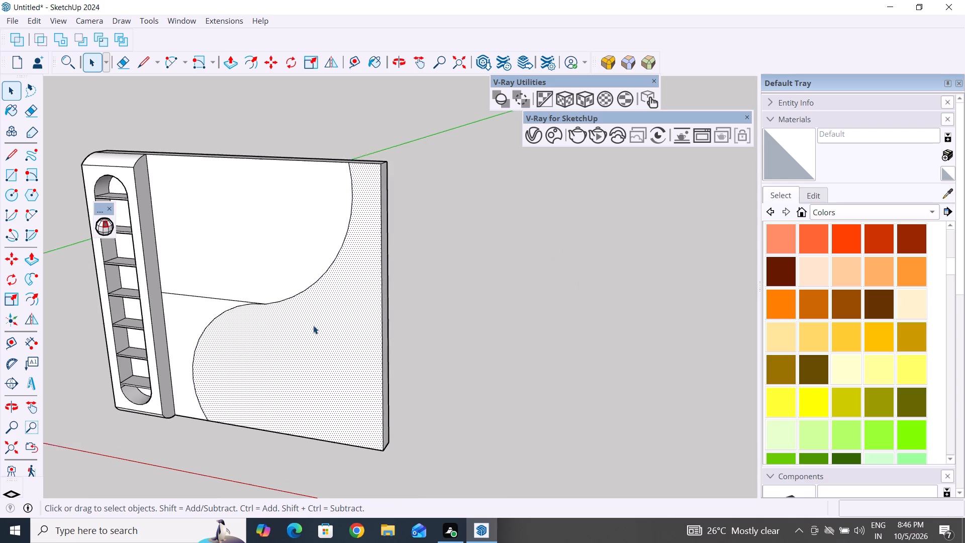
pyautogui.scroll(3, 313, 325)
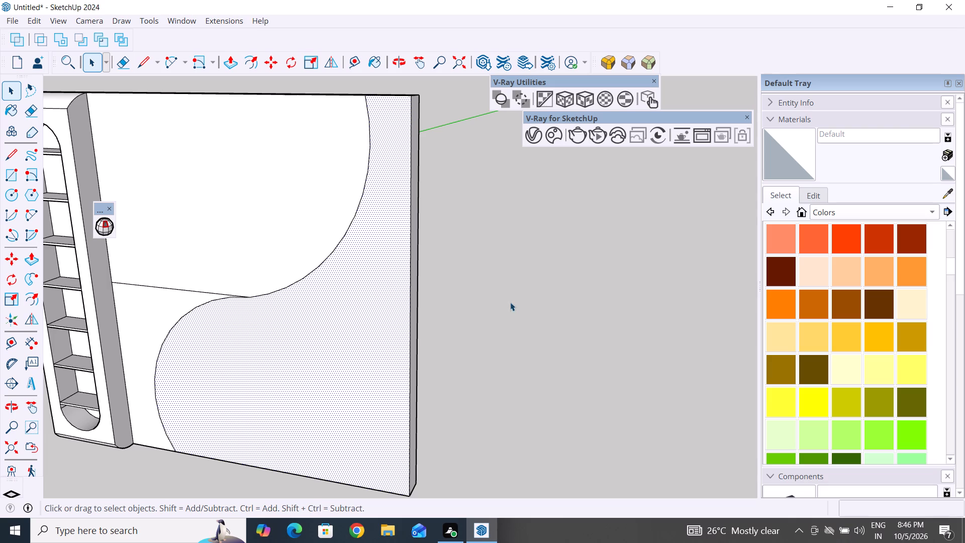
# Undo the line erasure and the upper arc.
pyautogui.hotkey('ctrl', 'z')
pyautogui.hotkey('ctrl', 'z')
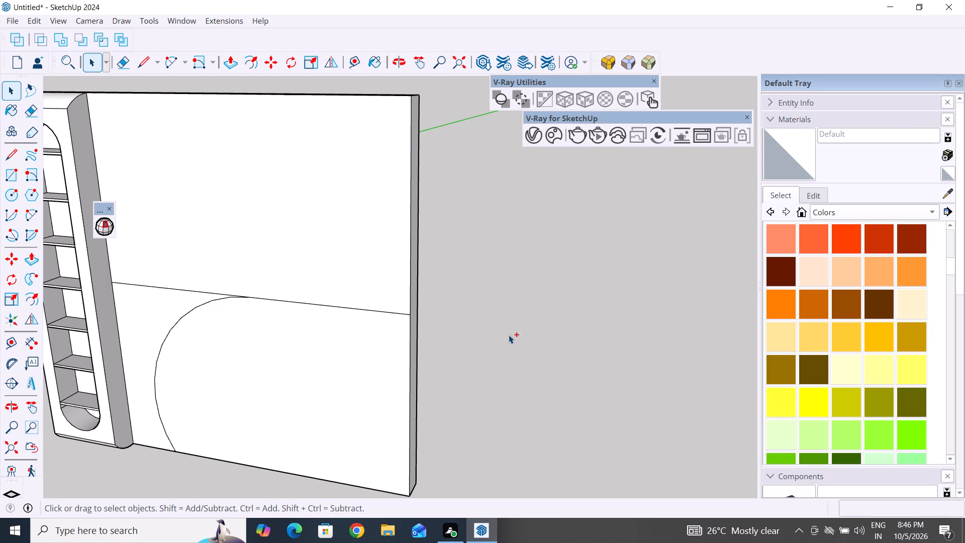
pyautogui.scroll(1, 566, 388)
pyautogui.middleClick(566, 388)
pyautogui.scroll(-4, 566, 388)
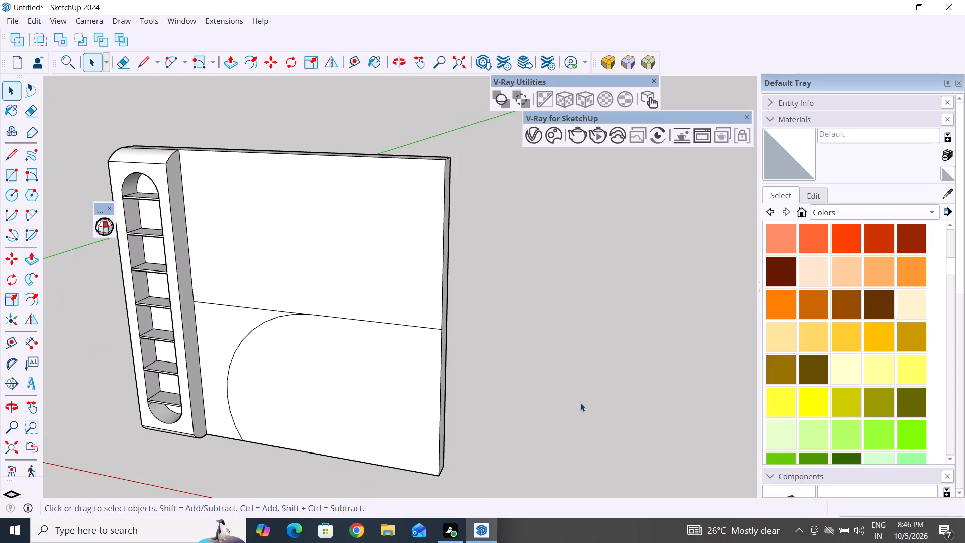
# Redraw the upper arc from the lower arc's end to the panel's top edge, bulging about 2' 6" toward the far side.
pyautogui.click(25, 215)
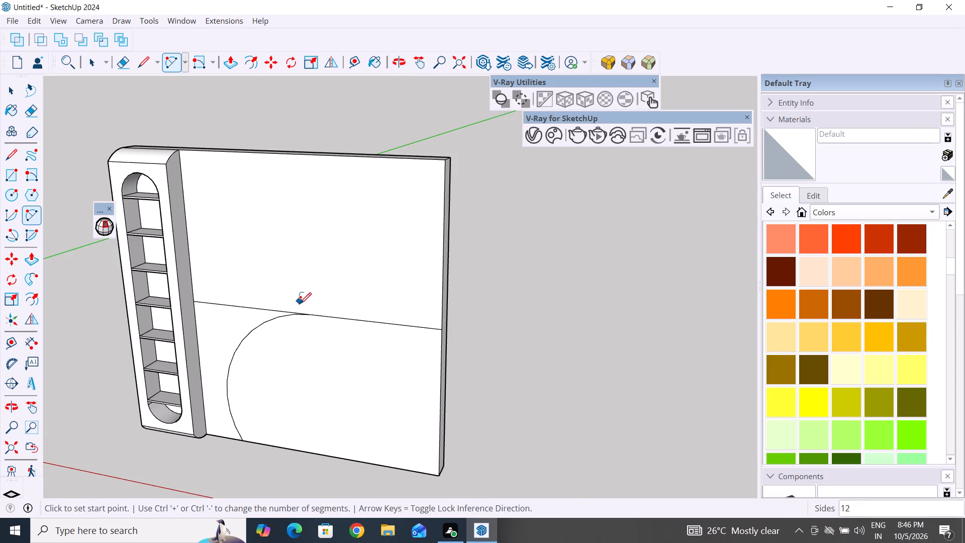
pyautogui.scroll(12, 309, 316)
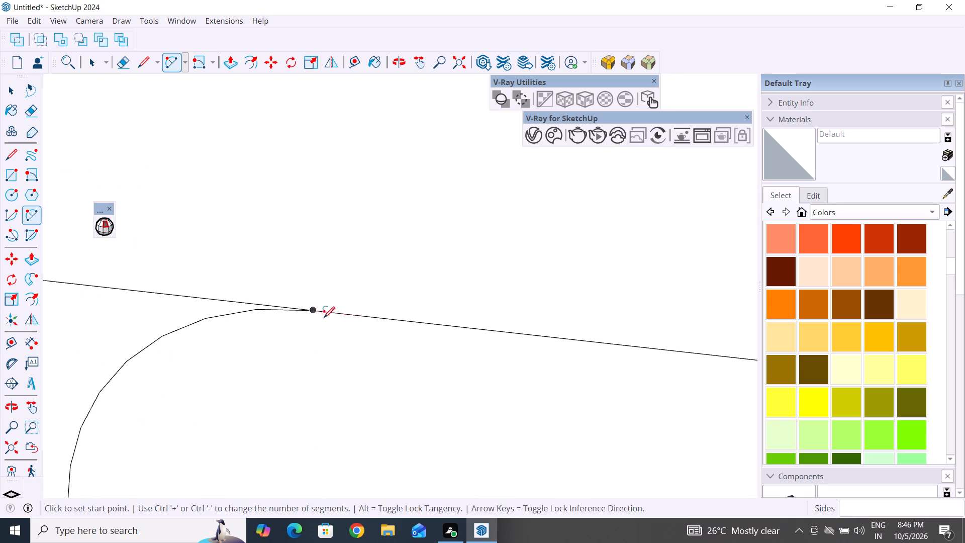
pyautogui.click(311, 310)
pyautogui.scroll(-13, 311, 310)
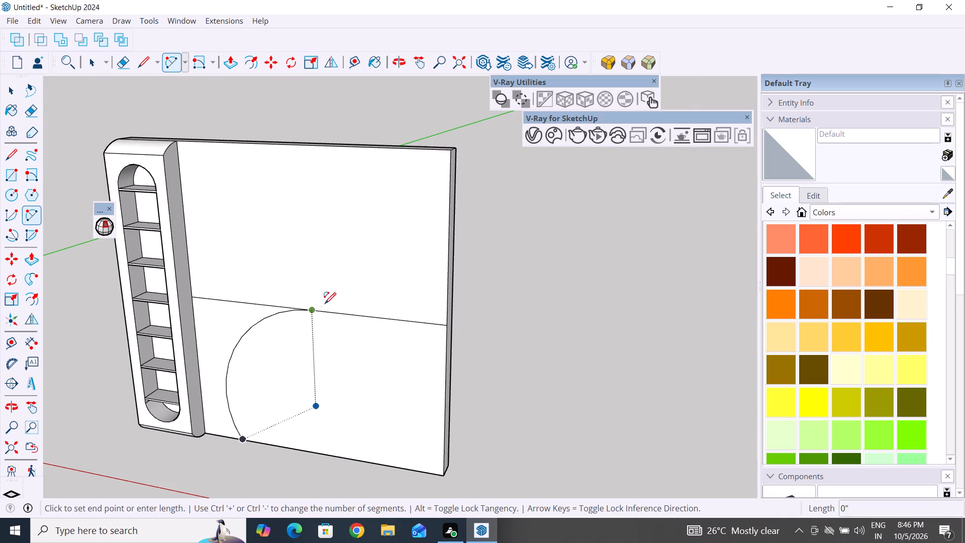
pyautogui.click(374, 149)
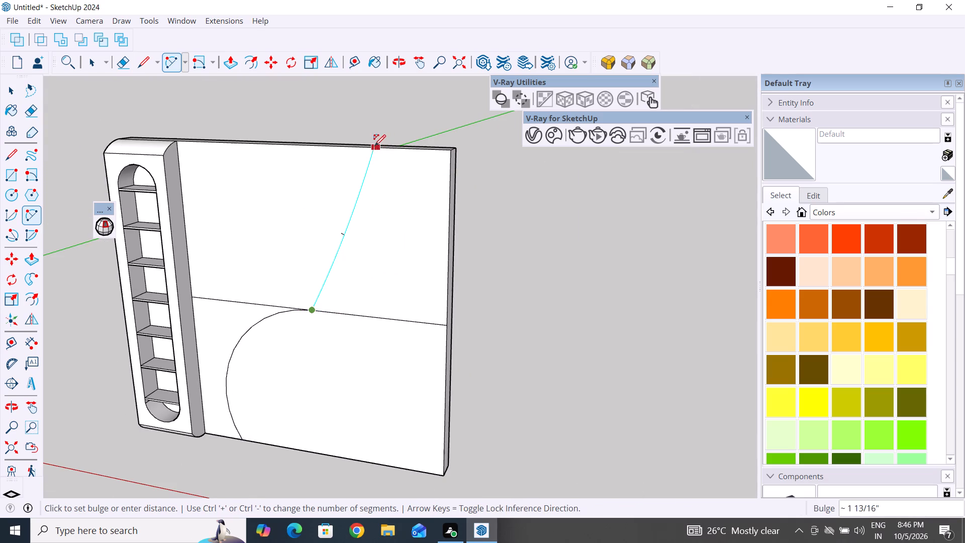
pyautogui.click(413, 221)
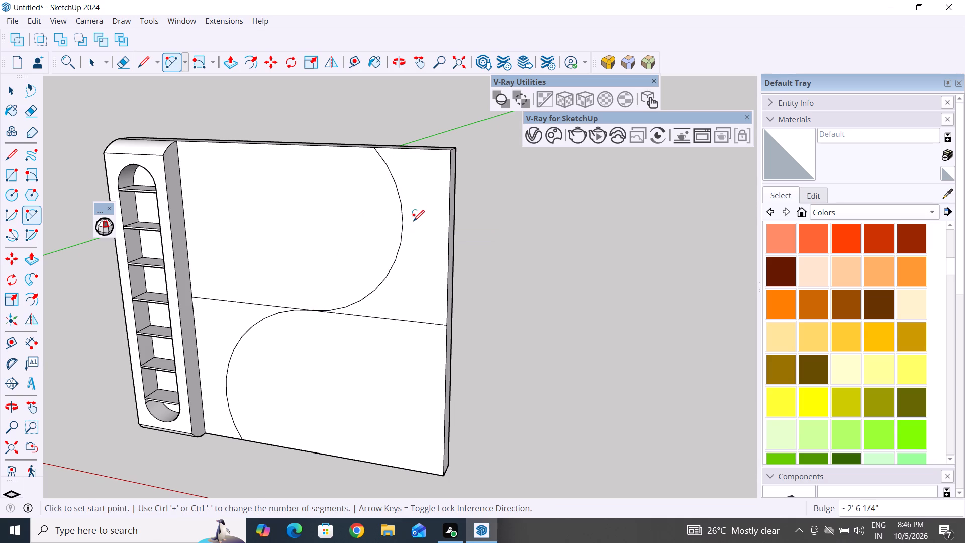
pyautogui.click(14, 91)
pyautogui.click(235, 115)
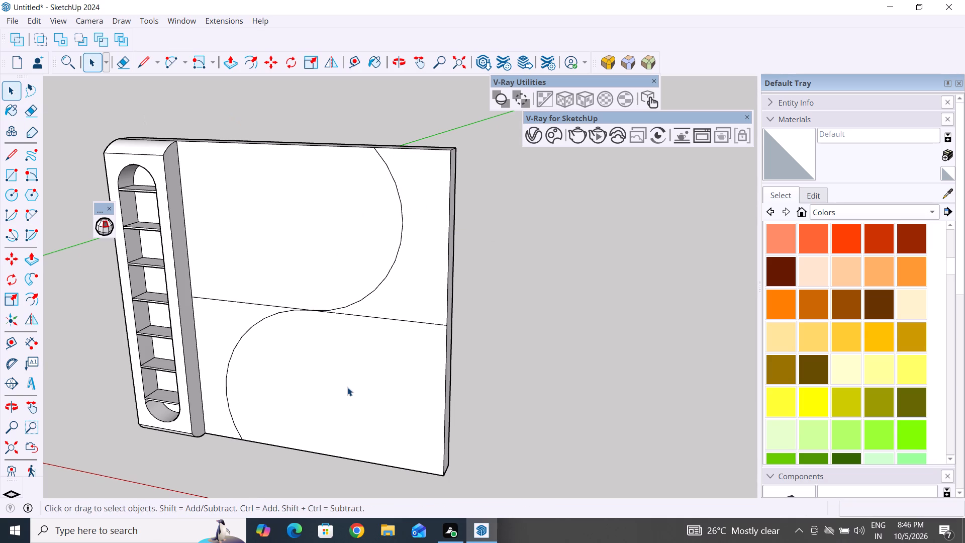
pyautogui.scroll(-3, 347, 387)
pyautogui.scroll(4, 360, 334)
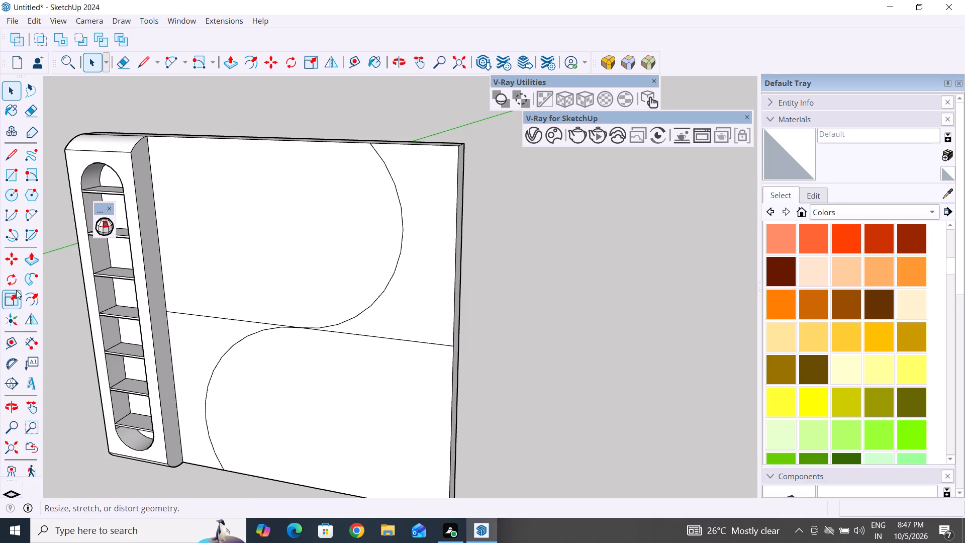
# Erase the half of the horizontal line from the arcs' junction to the panel's far side edge.
pyautogui.click(119, 61)
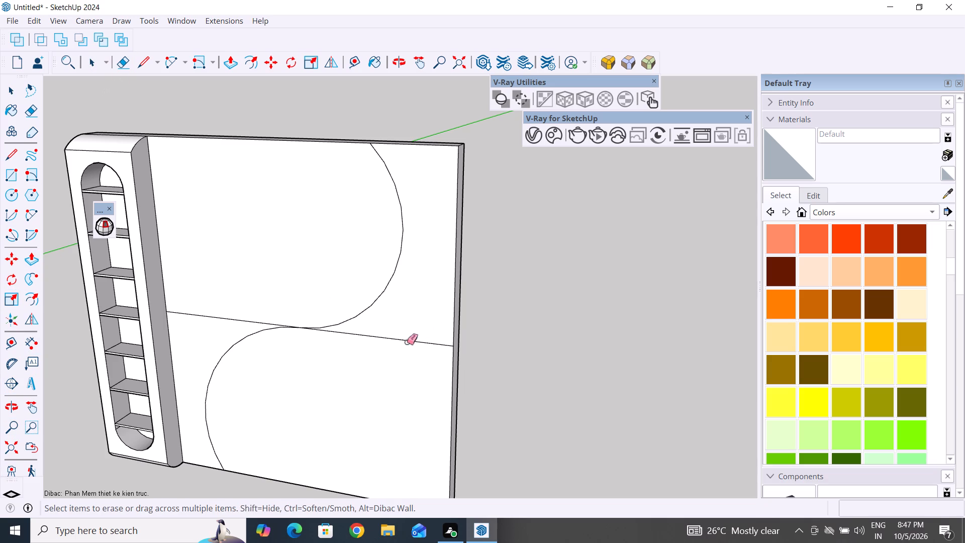
pyautogui.moveTo(428, 320); pyautogui.dragTo(341, 408)
pyautogui.scroll(-1, 390, 366)
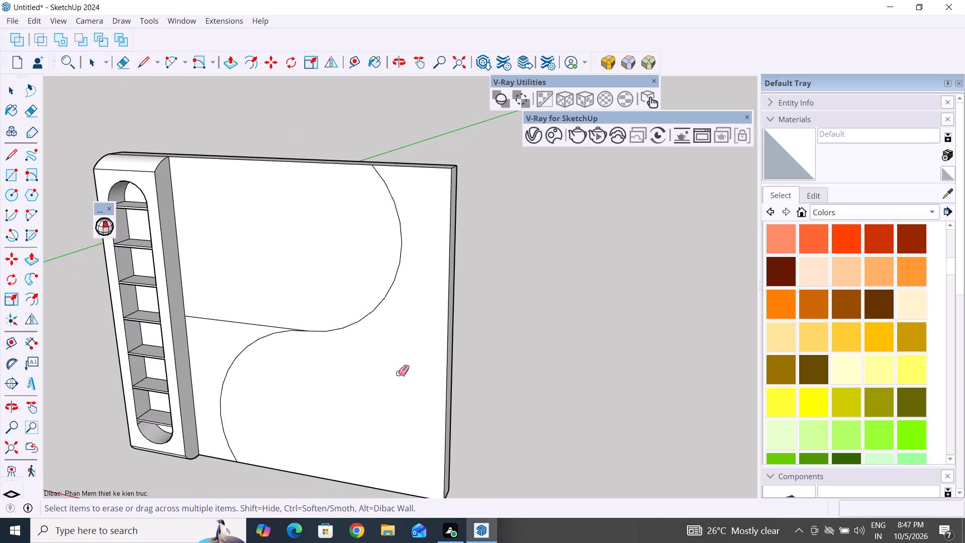
pyautogui.click(11, 89)
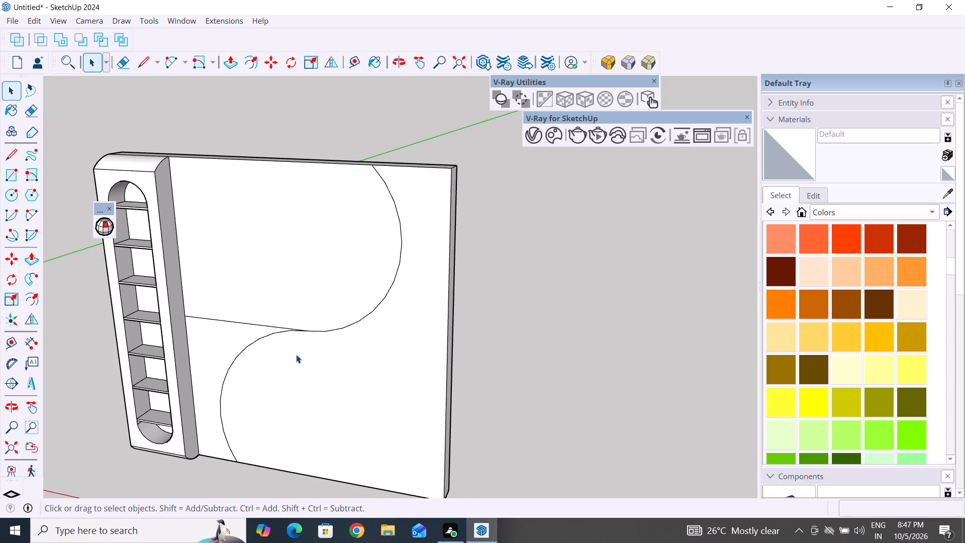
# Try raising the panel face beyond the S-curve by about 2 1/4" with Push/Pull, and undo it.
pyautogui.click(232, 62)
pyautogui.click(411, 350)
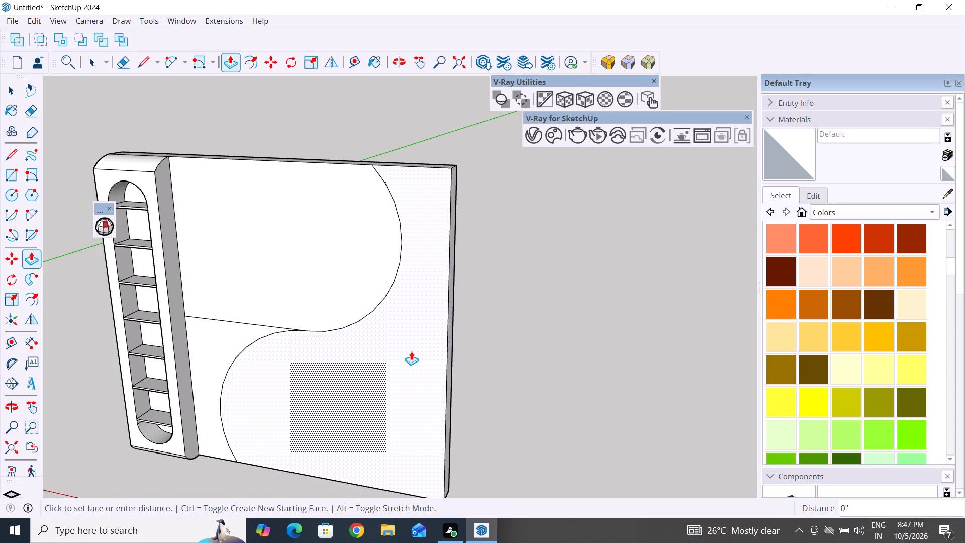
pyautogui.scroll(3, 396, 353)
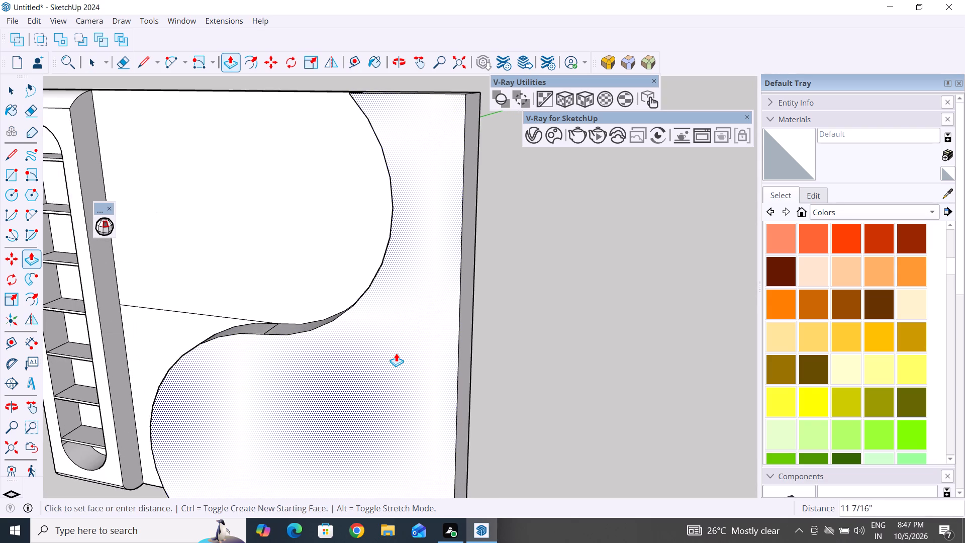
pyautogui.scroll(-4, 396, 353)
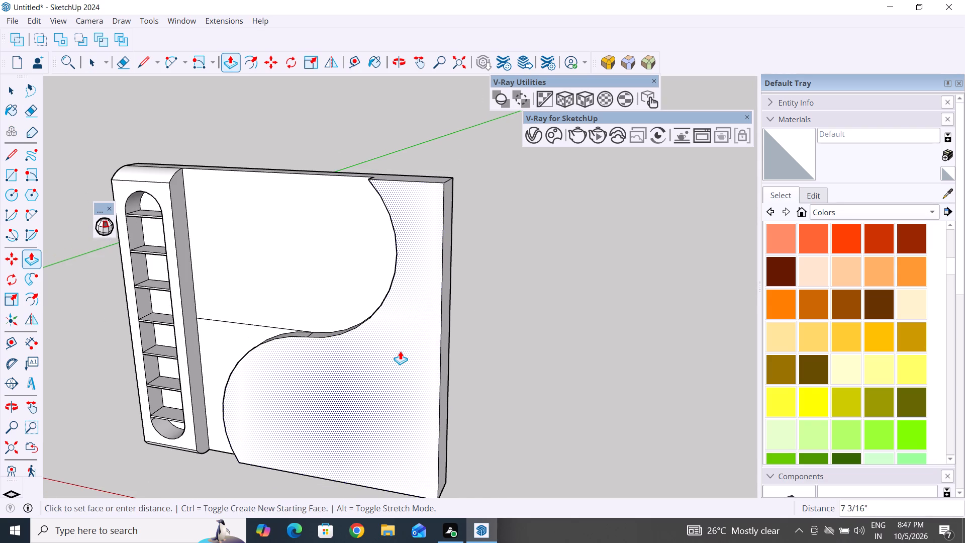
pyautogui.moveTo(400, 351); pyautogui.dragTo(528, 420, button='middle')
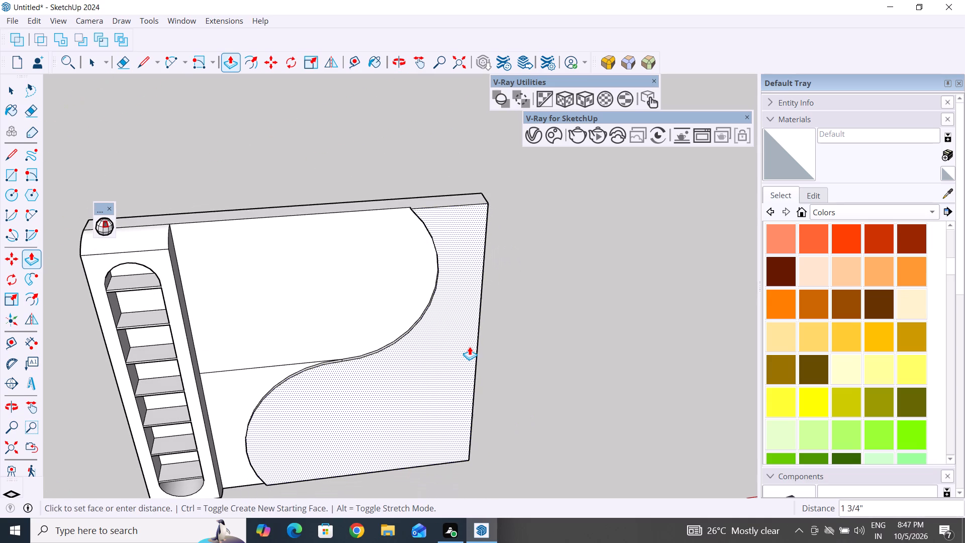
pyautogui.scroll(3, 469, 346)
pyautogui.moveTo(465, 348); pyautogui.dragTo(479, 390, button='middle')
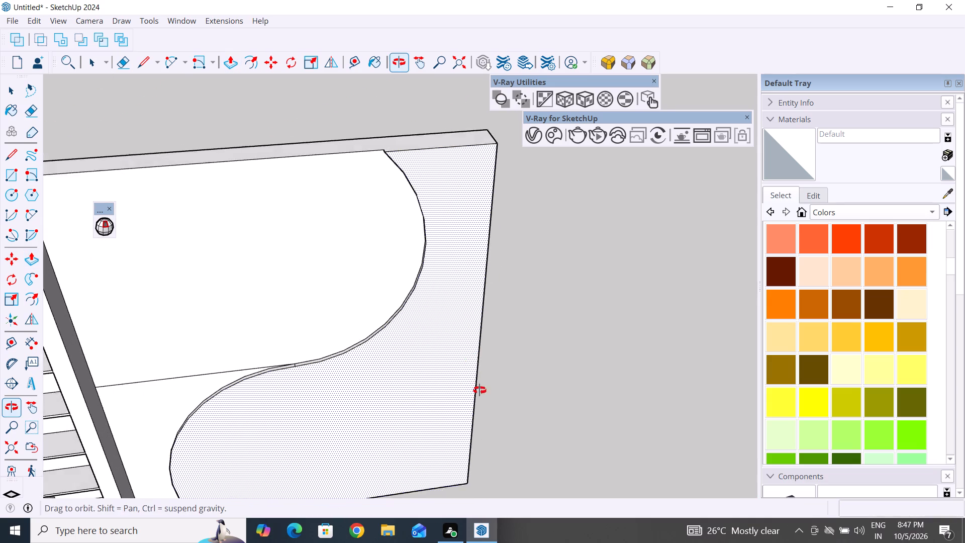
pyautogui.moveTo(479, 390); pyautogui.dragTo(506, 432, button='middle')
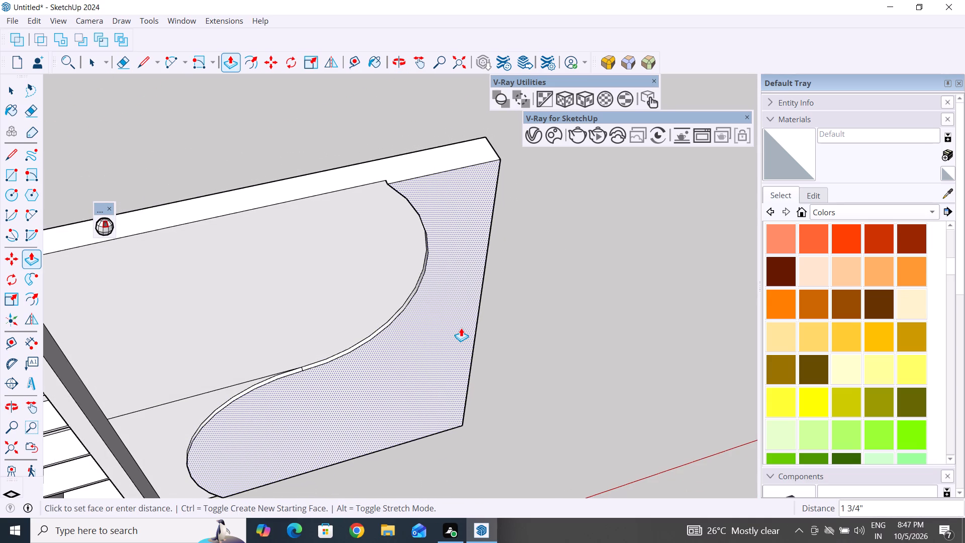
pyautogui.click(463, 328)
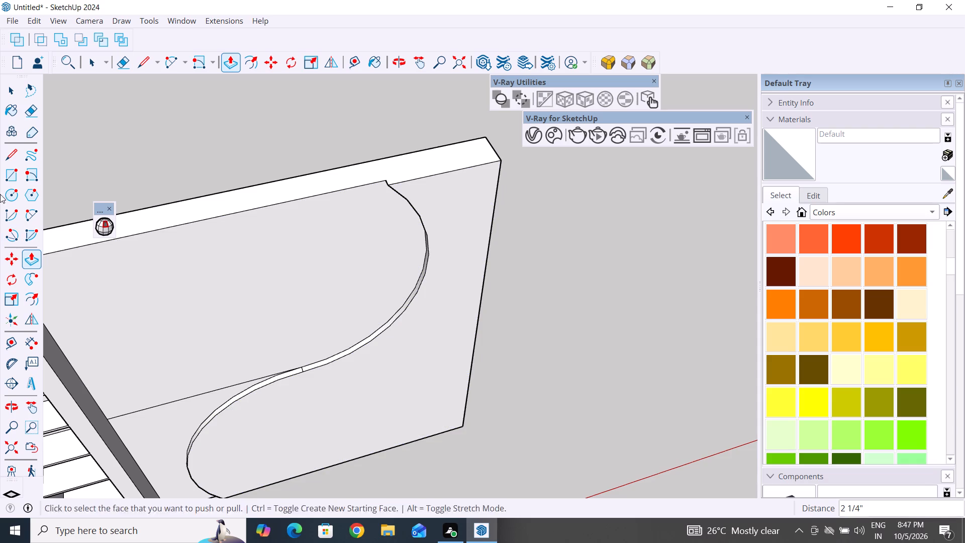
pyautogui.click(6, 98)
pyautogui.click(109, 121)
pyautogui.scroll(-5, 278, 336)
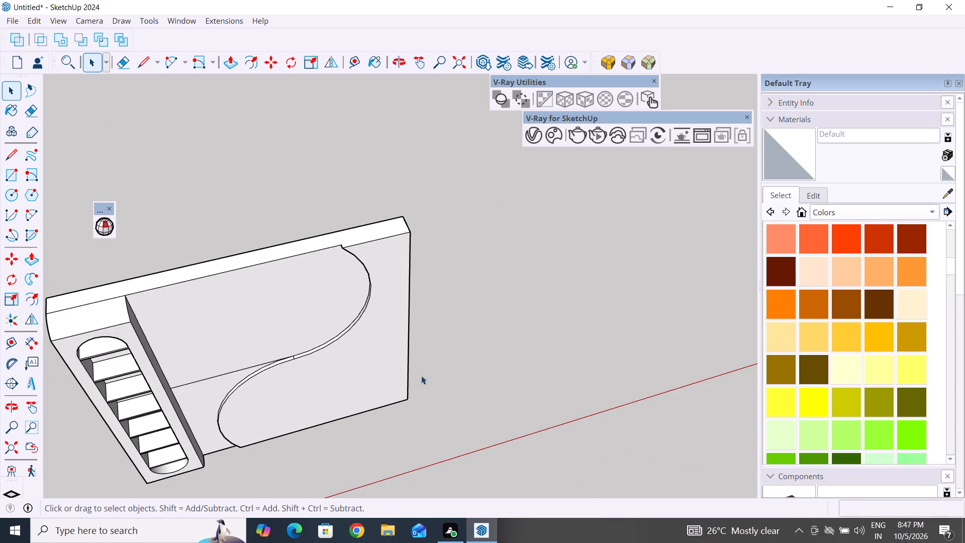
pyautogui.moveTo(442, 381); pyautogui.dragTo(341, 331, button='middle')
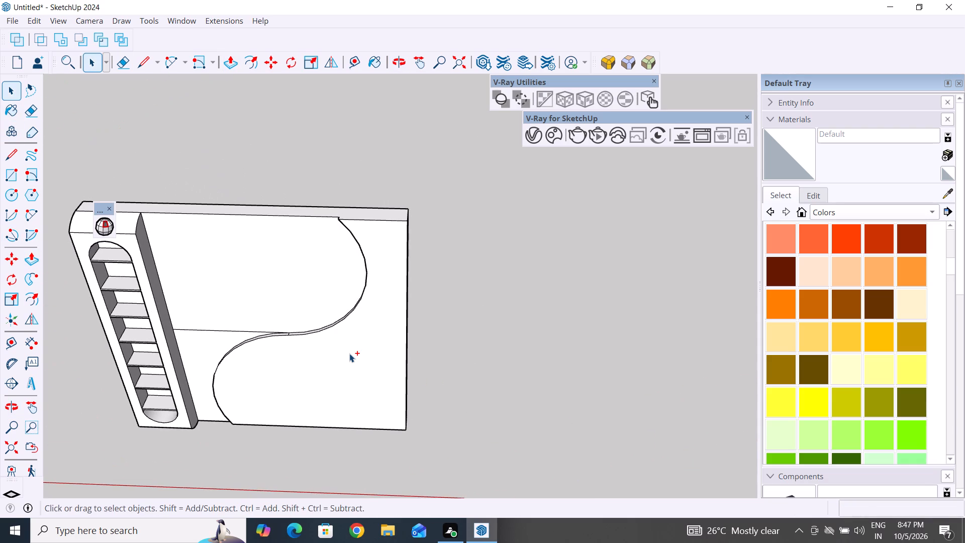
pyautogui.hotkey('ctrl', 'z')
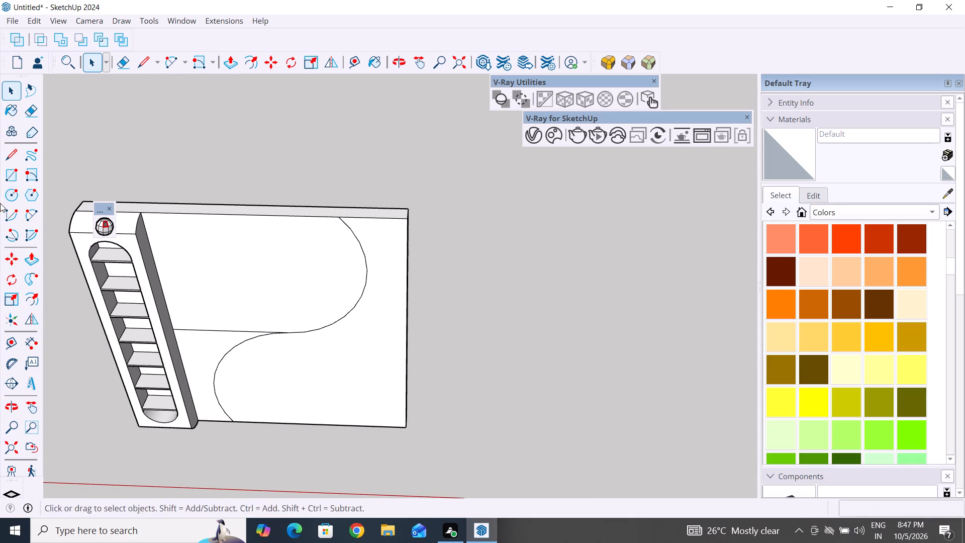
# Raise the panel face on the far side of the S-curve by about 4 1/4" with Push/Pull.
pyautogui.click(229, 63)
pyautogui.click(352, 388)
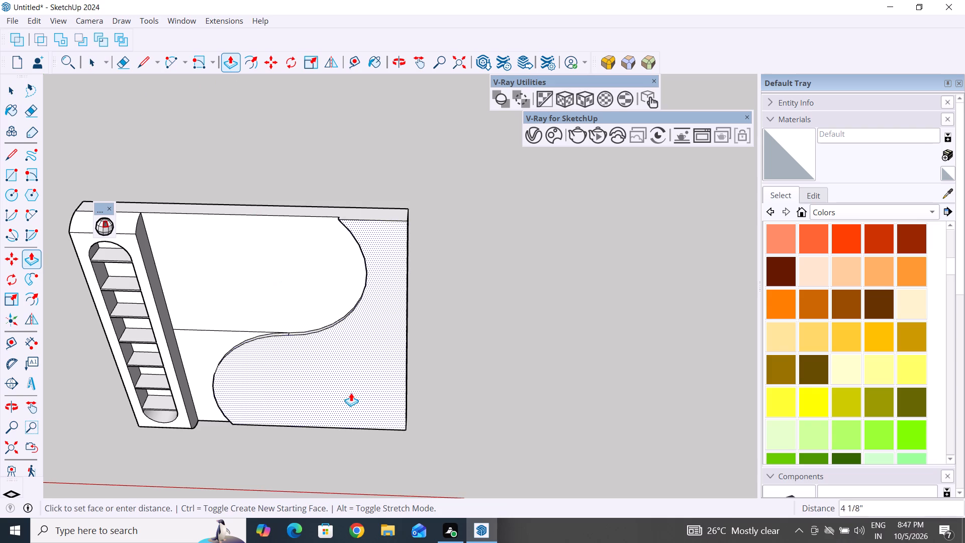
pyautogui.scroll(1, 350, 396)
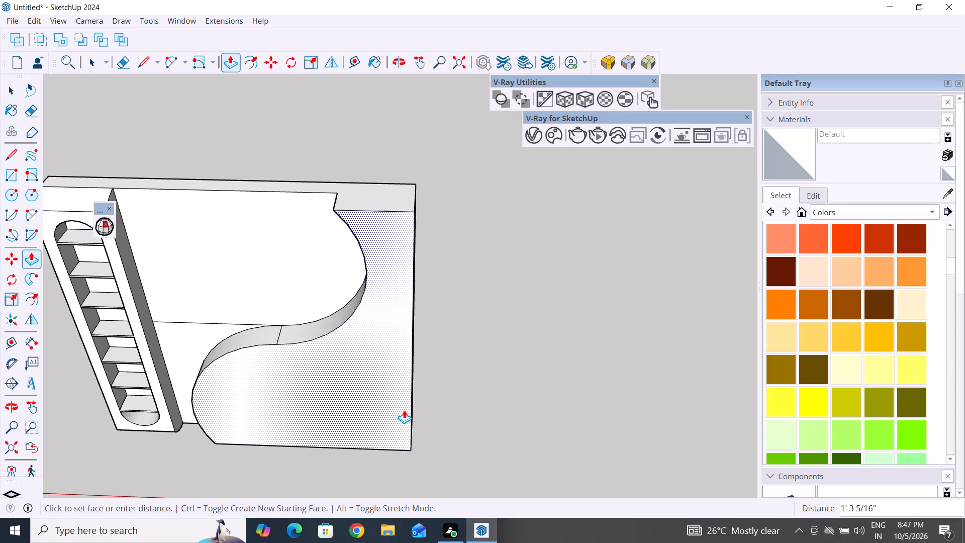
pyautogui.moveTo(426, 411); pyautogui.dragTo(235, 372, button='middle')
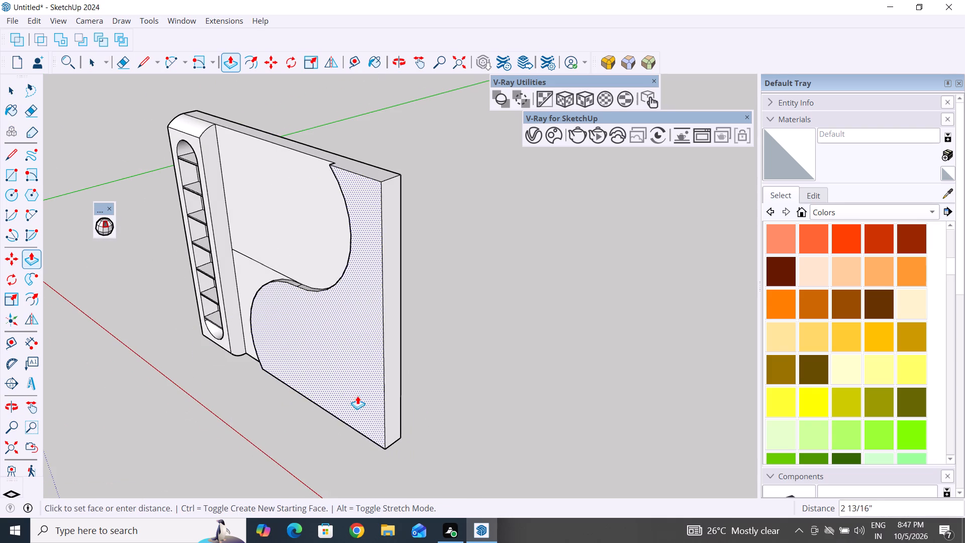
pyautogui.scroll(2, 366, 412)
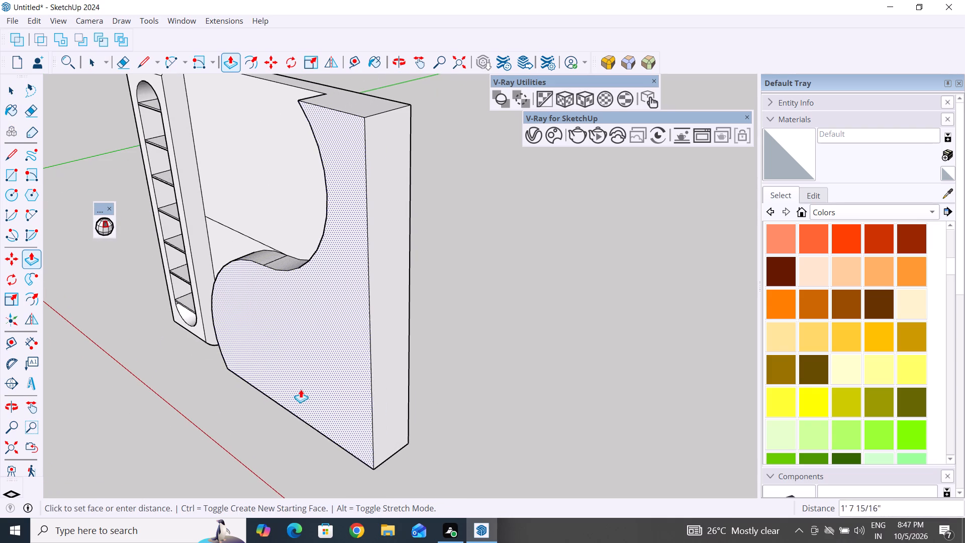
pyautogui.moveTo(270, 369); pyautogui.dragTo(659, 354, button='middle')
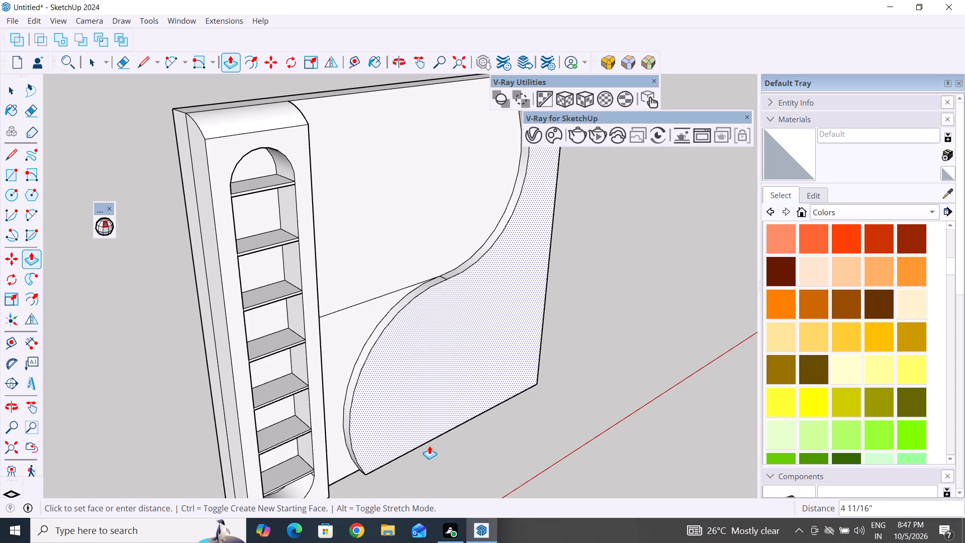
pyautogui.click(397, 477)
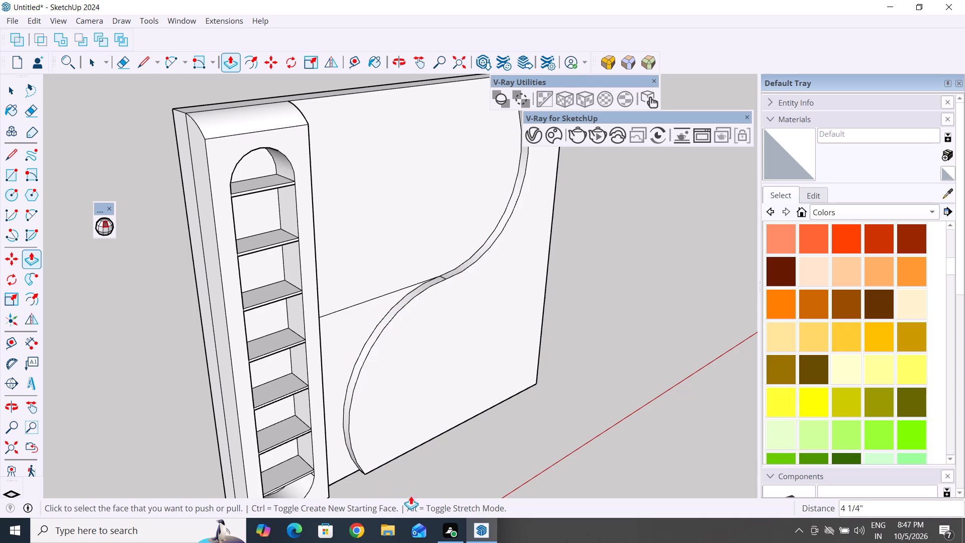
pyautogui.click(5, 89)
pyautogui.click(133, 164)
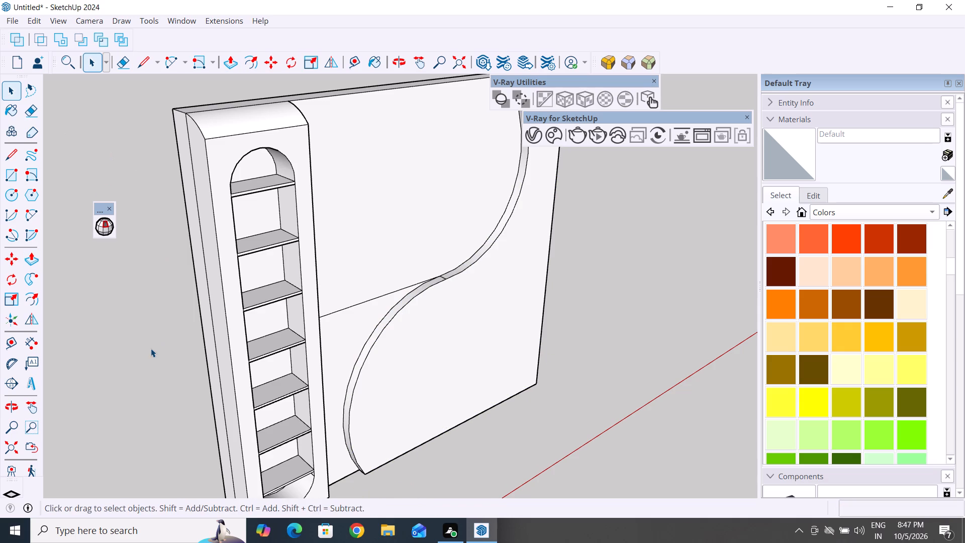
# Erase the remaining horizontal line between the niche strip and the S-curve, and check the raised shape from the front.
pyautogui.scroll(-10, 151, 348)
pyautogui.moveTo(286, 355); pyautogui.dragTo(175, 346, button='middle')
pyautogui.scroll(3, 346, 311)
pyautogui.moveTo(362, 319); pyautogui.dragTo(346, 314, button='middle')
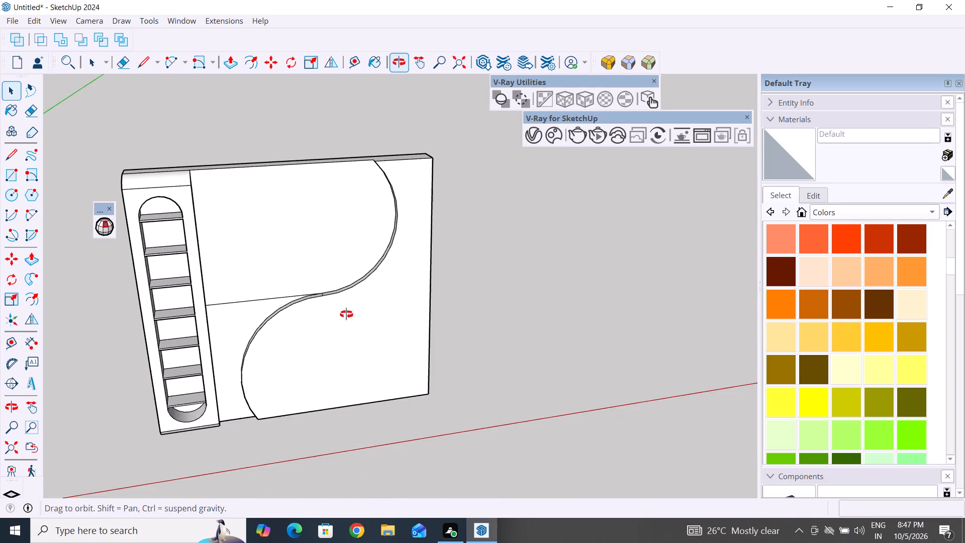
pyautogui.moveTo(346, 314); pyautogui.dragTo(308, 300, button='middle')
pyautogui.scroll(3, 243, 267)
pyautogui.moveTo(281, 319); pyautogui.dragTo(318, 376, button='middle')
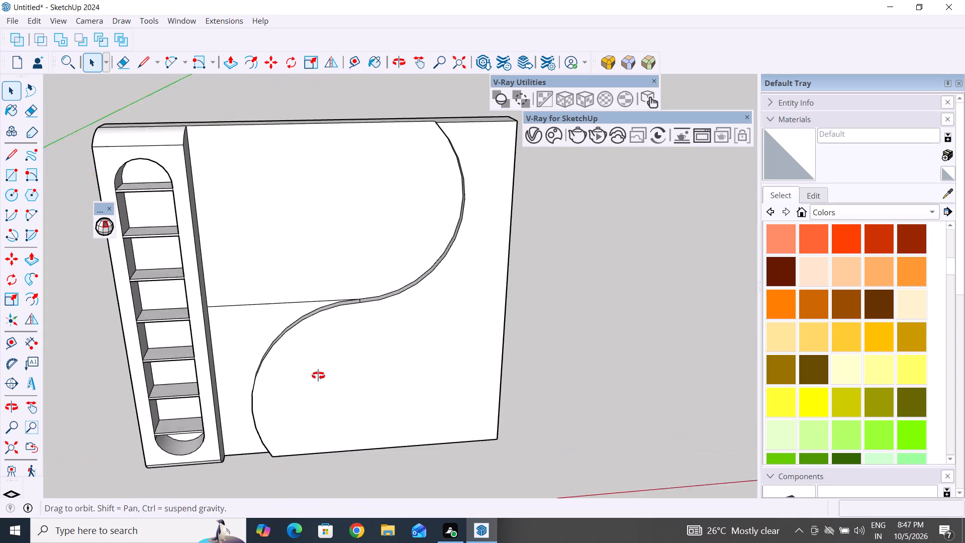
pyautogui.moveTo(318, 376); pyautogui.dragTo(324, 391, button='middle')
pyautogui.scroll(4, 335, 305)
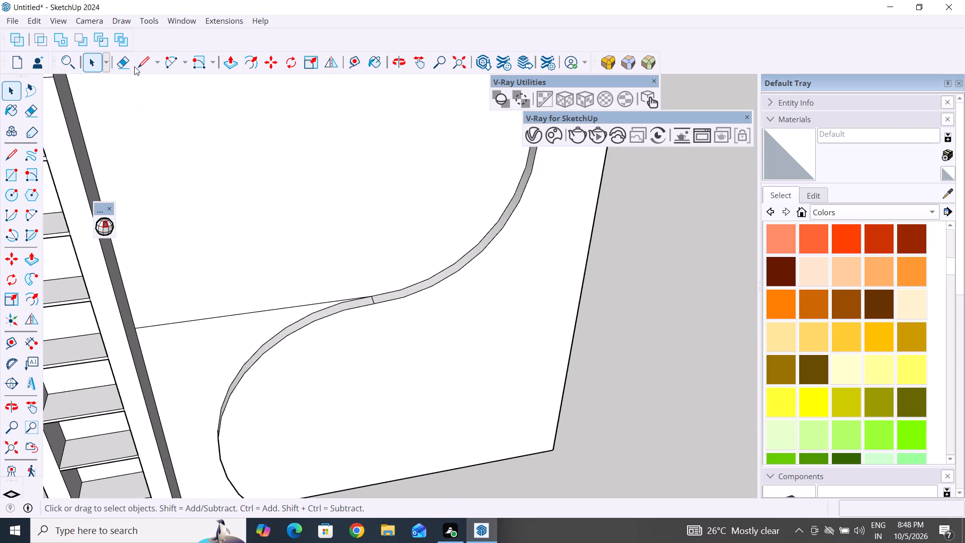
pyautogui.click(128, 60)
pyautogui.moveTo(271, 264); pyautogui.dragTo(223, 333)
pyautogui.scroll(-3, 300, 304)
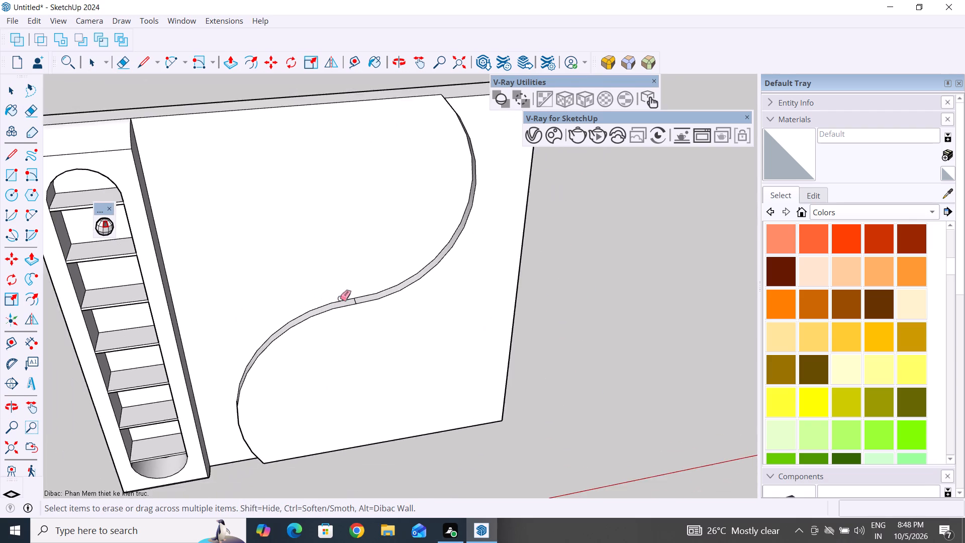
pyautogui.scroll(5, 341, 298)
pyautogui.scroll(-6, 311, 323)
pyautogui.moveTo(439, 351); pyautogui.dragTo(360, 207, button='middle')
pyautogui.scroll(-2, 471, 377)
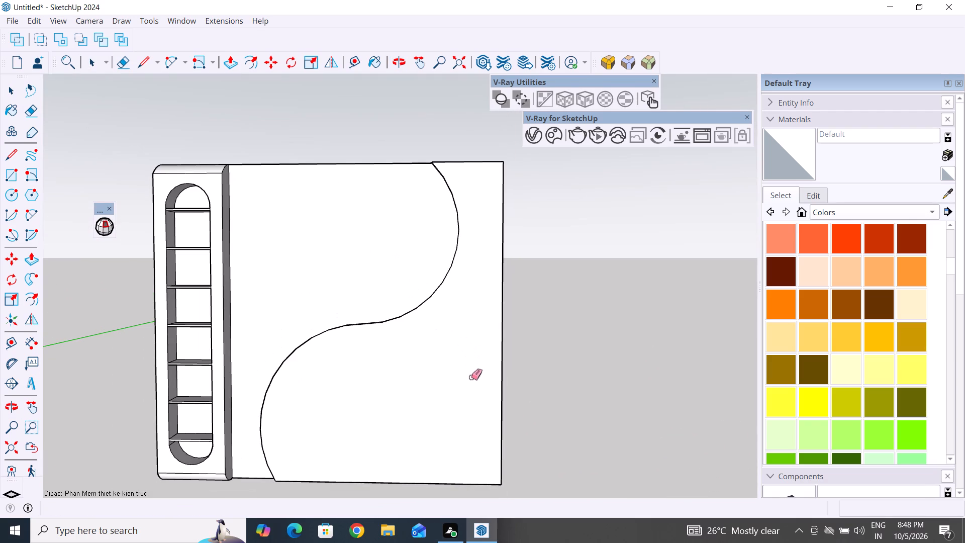
# Undo the line erasures, the raised section and both S-curve arcs, keeping the full horizontal line across the panel.
pyautogui.hotkey('ctrl', 'z')
pyautogui.hotkey('ctrl', 'z')
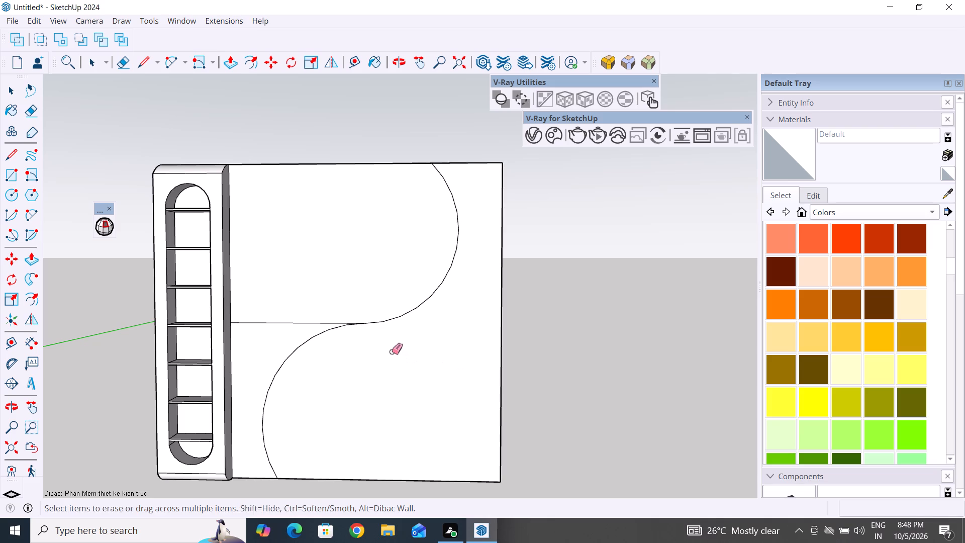
pyautogui.hotkey('ctrl', 'z')
pyautogui.hotkey('ctrl', 'z')
pyautogui.hotkey('ctrl', 'z')
pyautogui.hotkey('ctrl', 'z')
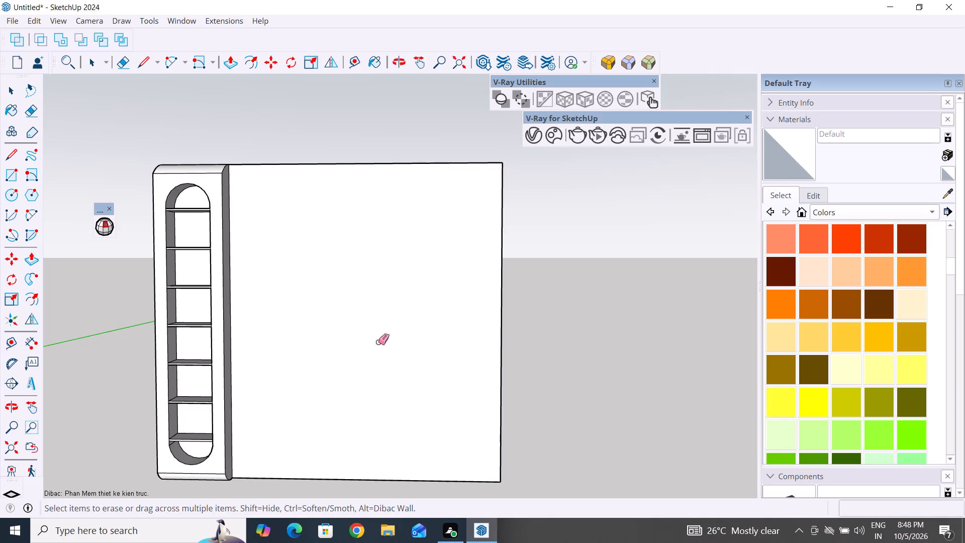
pyautogui.hotkey('ctrl', 'y')
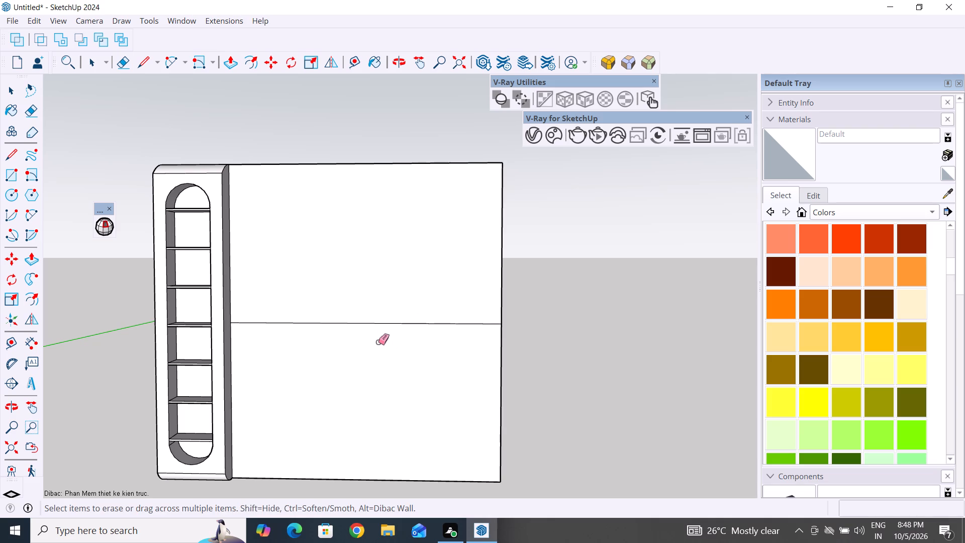
# Move the horizontal line on the panel face up by about 1' 6 1/2".
pyautogui.click(11, 87)
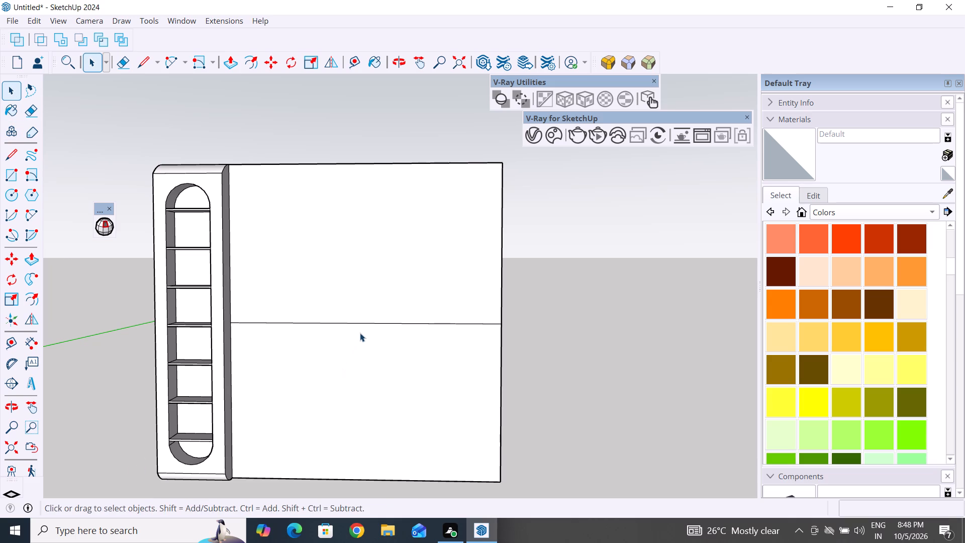
pyautogui.click(372, 323)
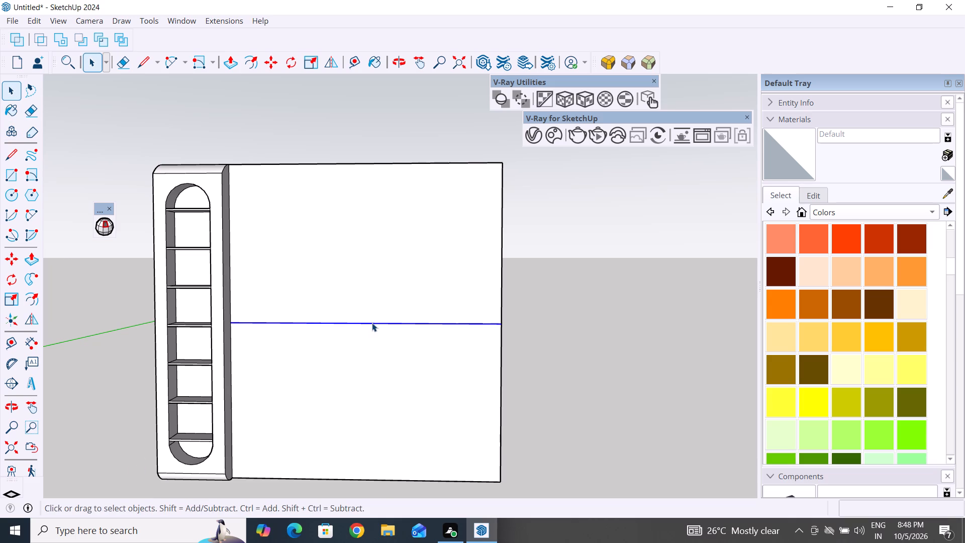
pyautogui.press('m')
pyautogui.click(500, 321)
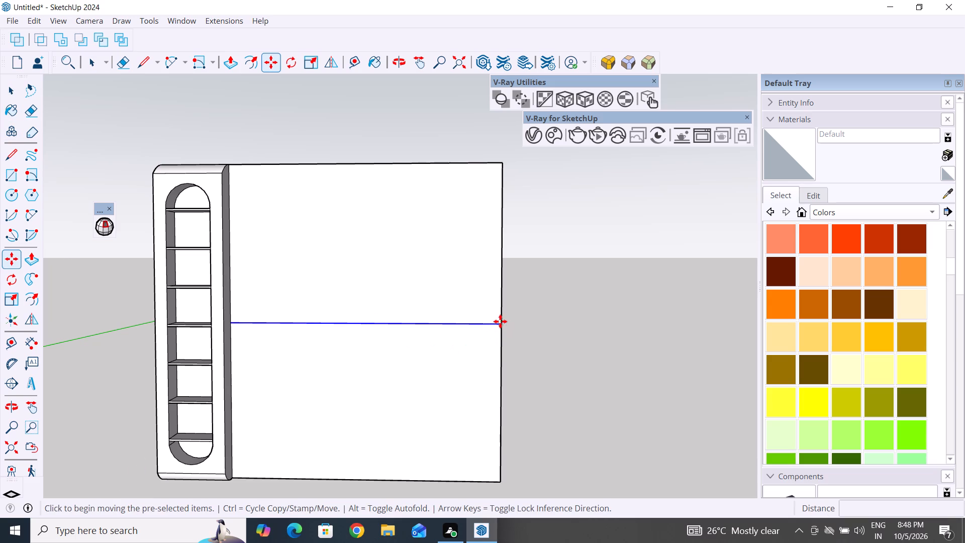
pyautogui.click(502, 289)
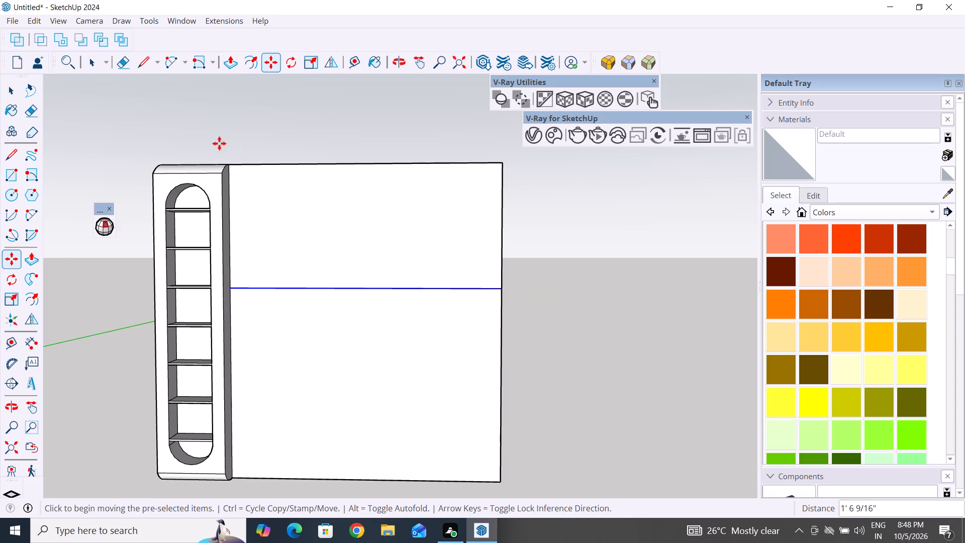
pyautogui.click(8, 91)
pyautogui.click(613, 276)
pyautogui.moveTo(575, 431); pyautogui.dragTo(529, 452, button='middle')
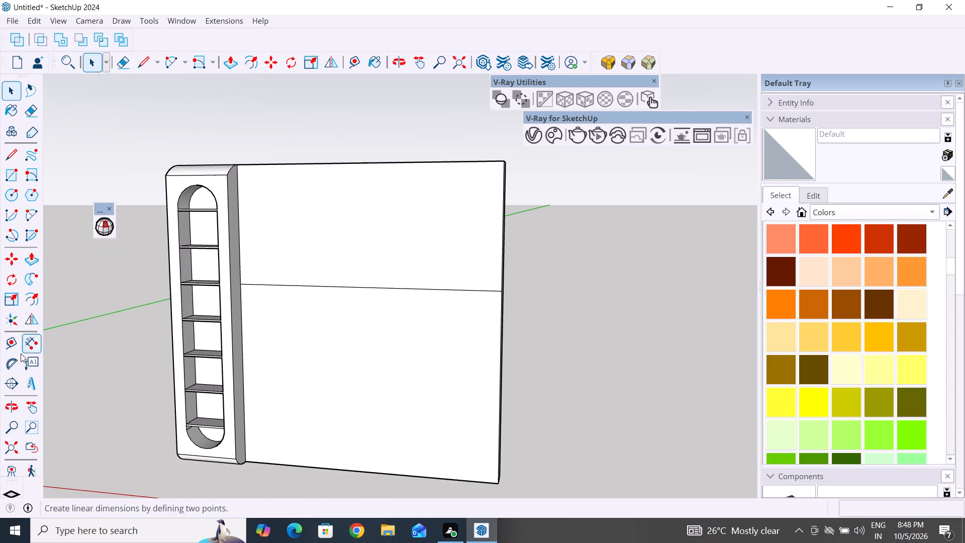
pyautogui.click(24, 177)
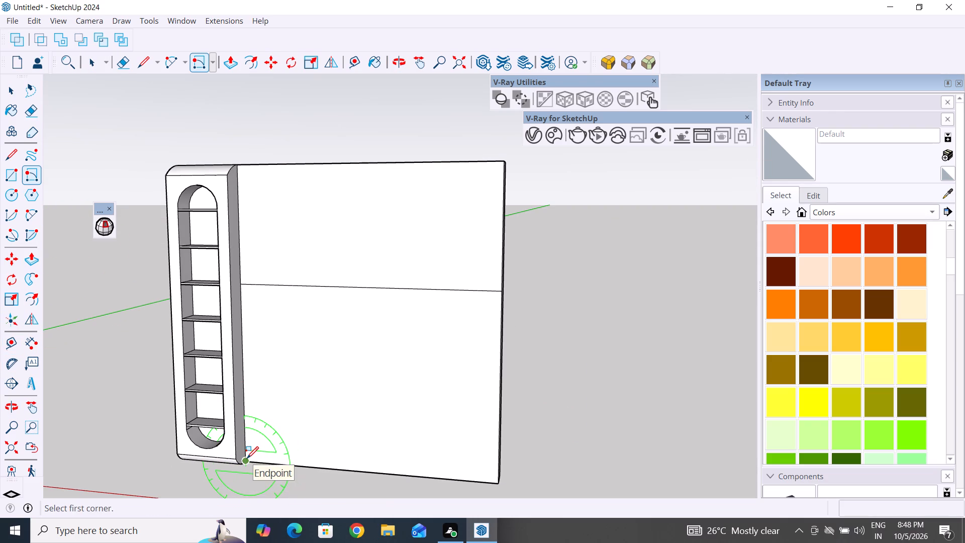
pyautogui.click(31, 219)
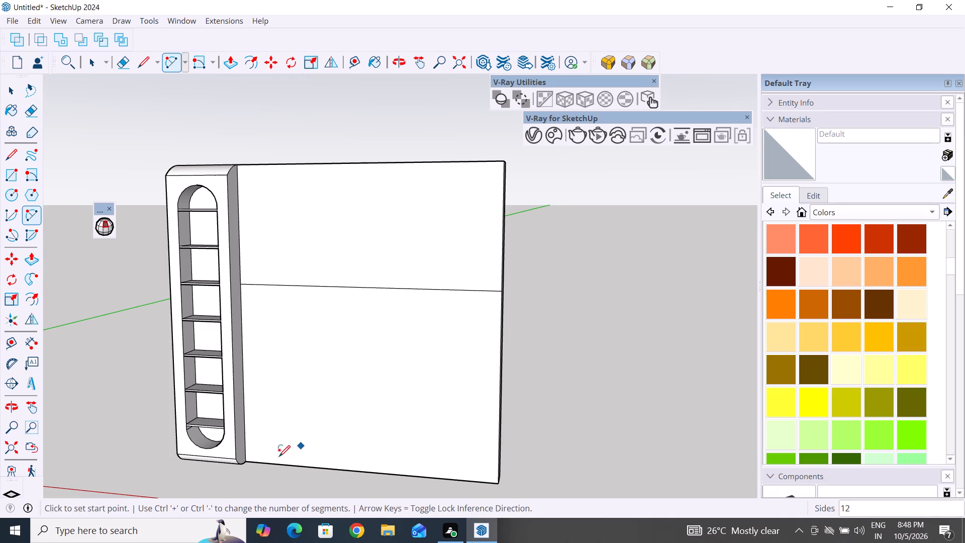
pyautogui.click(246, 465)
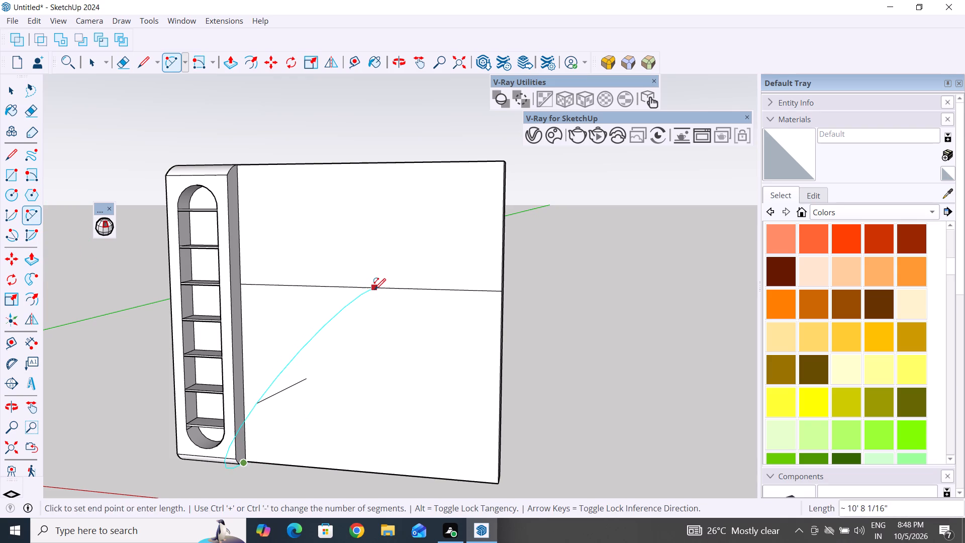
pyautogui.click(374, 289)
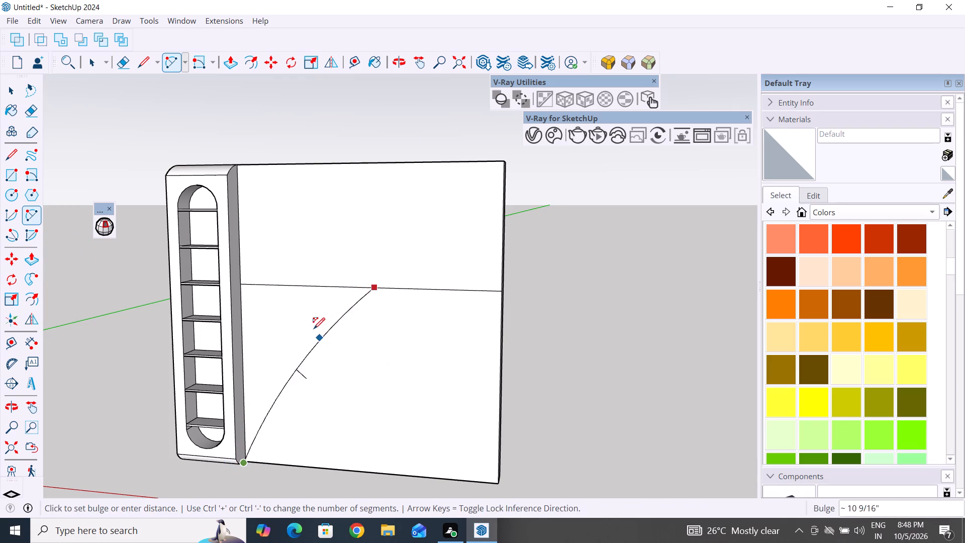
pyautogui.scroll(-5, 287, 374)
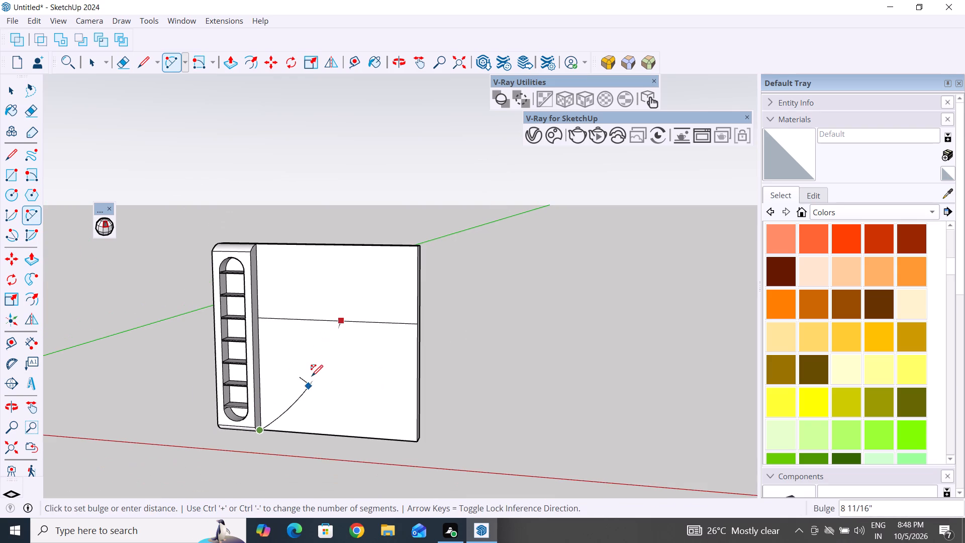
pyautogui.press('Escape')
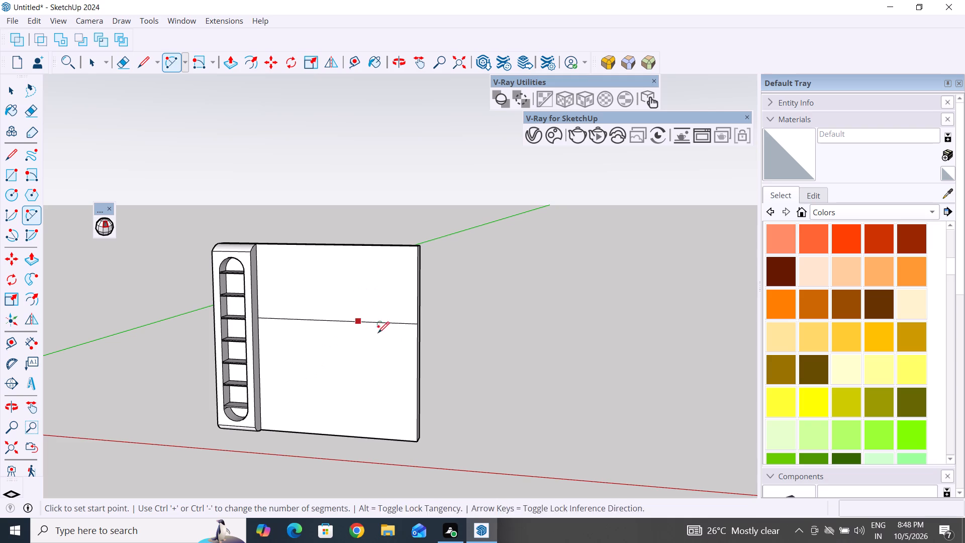
# Draw the S-curve's lower arc from the panel's bottom edge near the niche strip to mid-horizontal line, bulging about 2' 11 1/2" toward the strip.
pyautogui.click(282, 431)
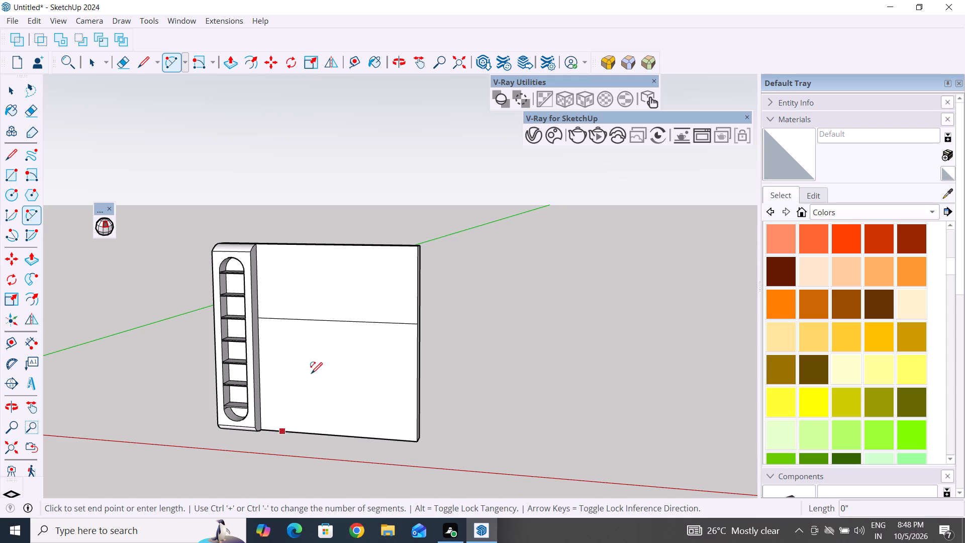
pyautogui.click(341, 323)
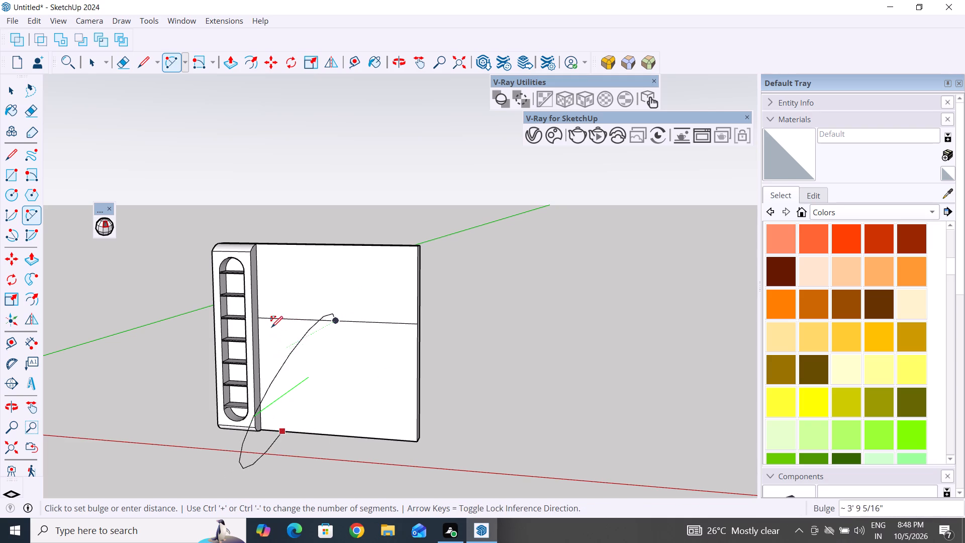
pyautogui.moveTo(271, 334); pyautogui.dragTo(390, 366, button='middle')
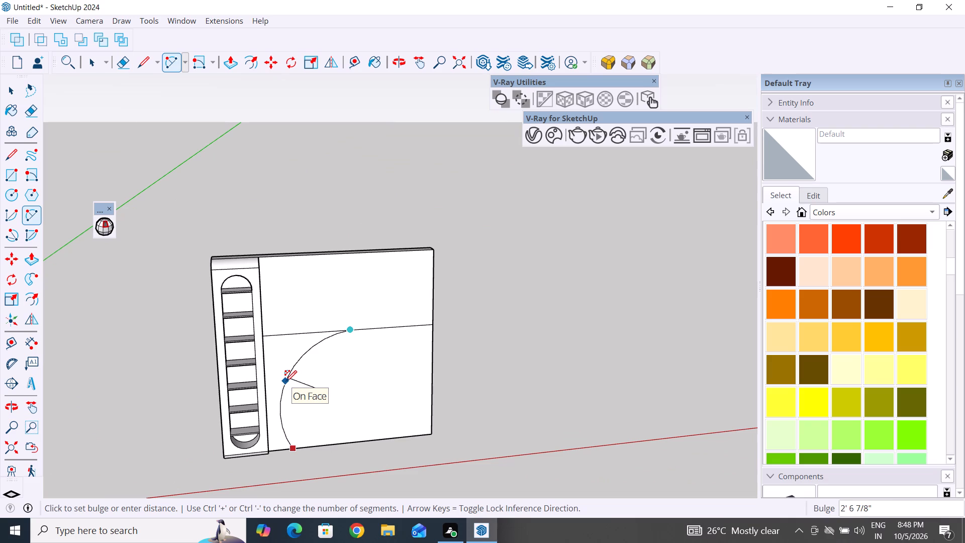
pyautogui.click(280, 379)
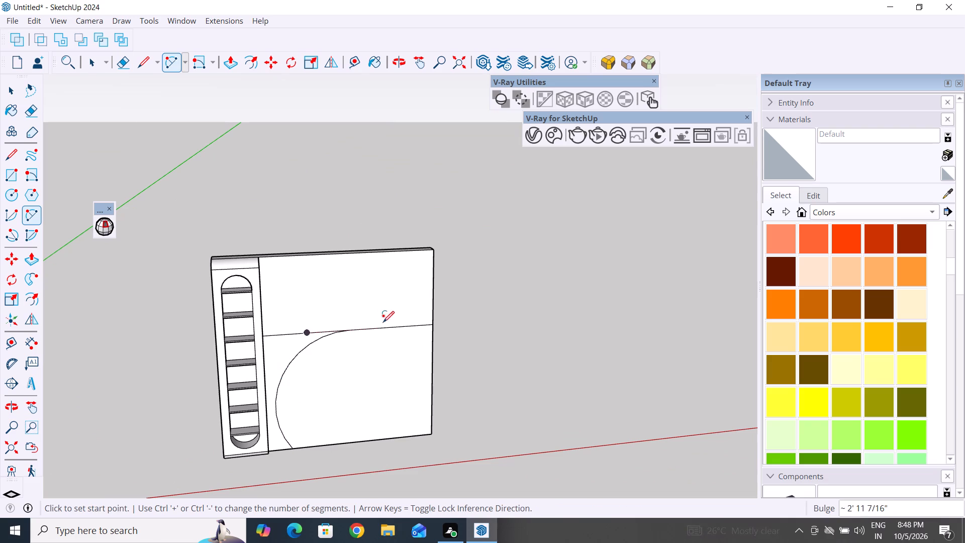
# Start the S-curve's upper arc from the lower arc's end on the horizontal line.
pyautogui.click(348, 331)
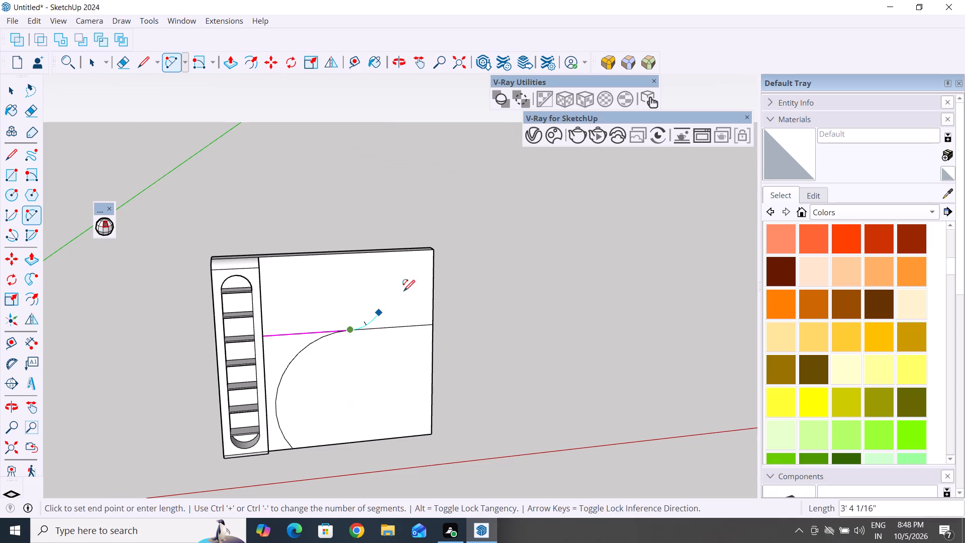
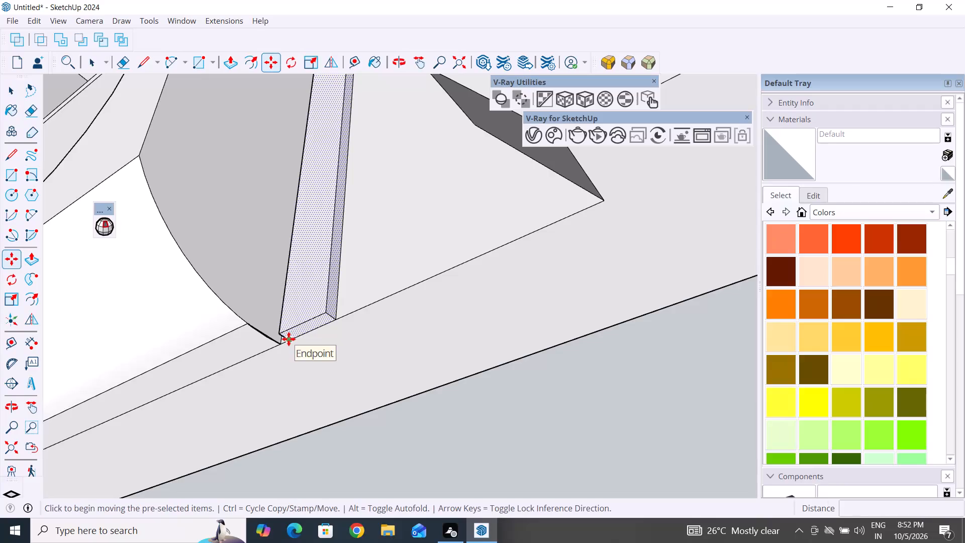
# Copy the thin vertical slat beside the niche strip about 4 7/16" along the panel's bottom edge.
pyautogui.click(288, 339)
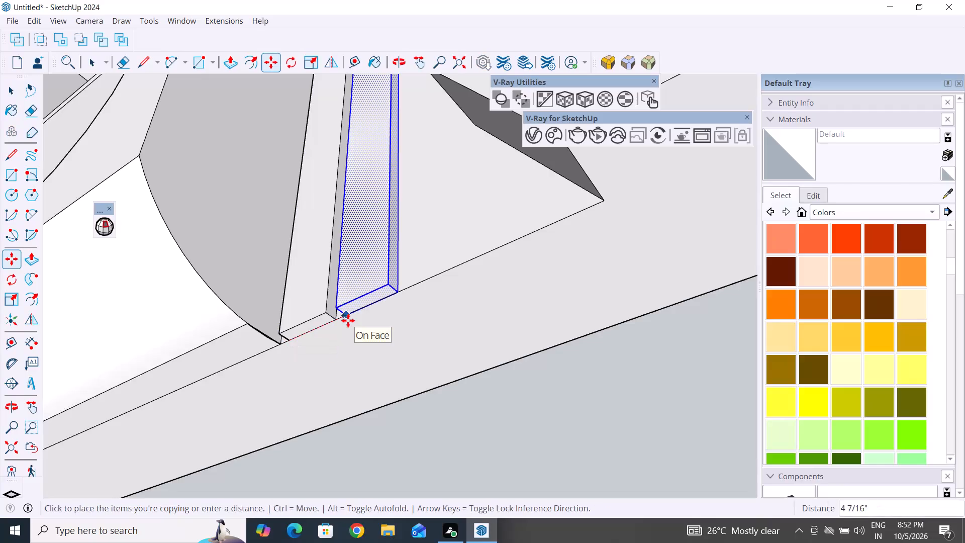
pyautogui.click(348, 320)
pyautogui.keyDown('ctrl'); pyautogui.click(348, 320); pyautogui.keyUp('ctrl')
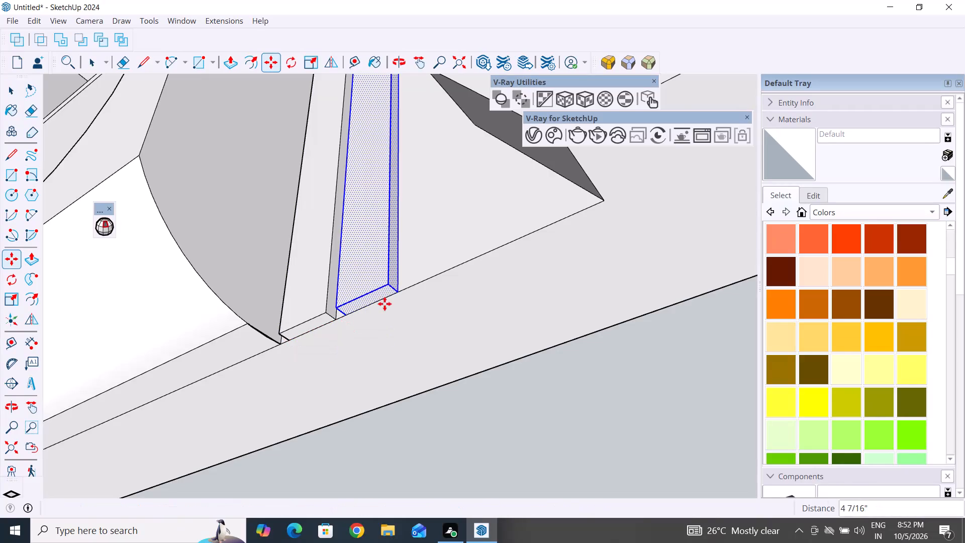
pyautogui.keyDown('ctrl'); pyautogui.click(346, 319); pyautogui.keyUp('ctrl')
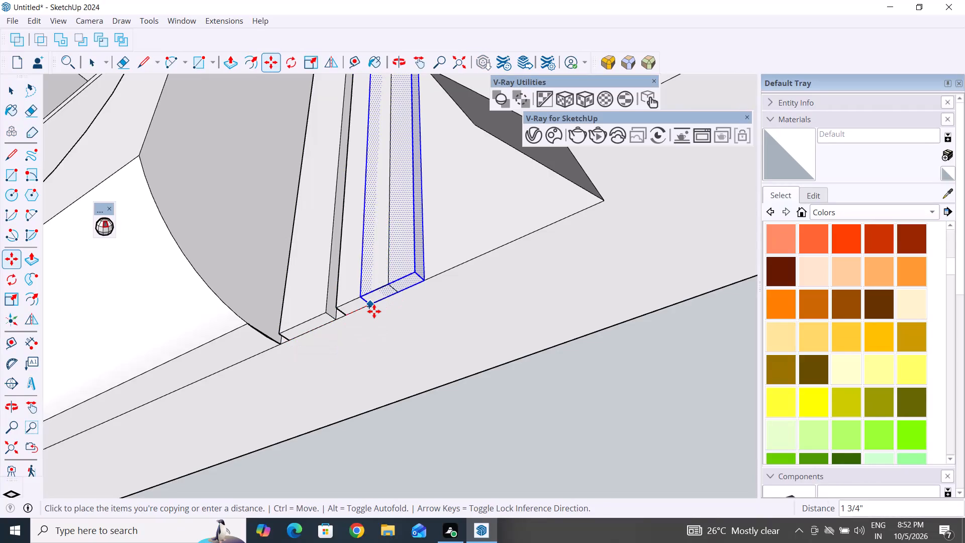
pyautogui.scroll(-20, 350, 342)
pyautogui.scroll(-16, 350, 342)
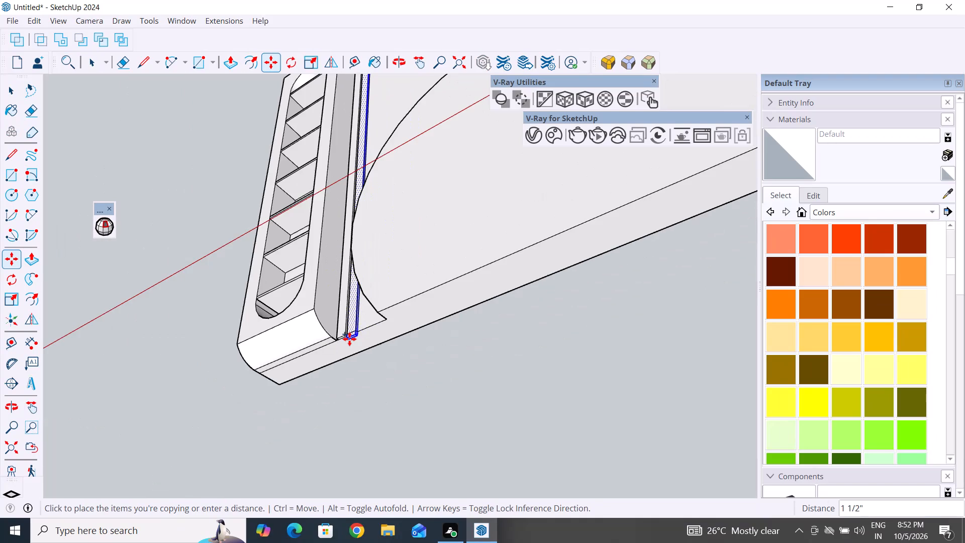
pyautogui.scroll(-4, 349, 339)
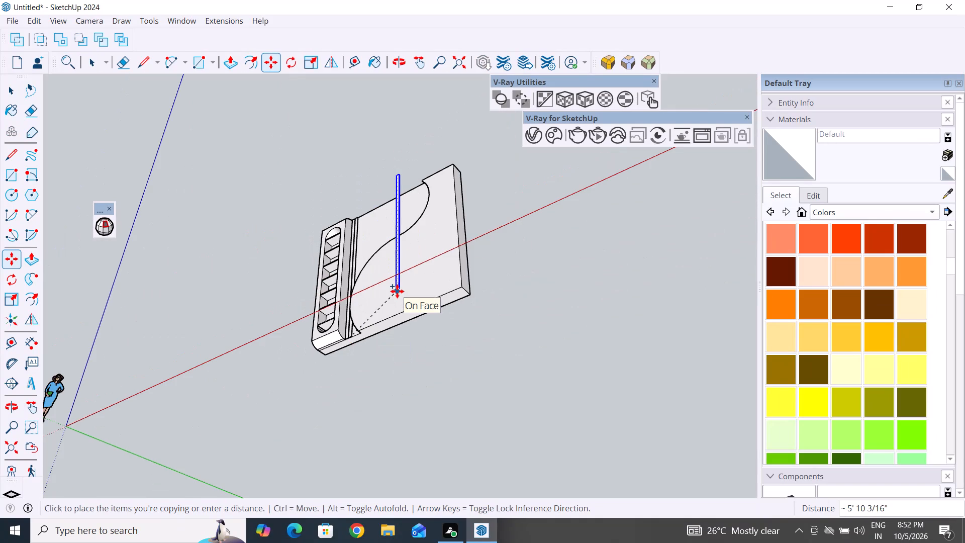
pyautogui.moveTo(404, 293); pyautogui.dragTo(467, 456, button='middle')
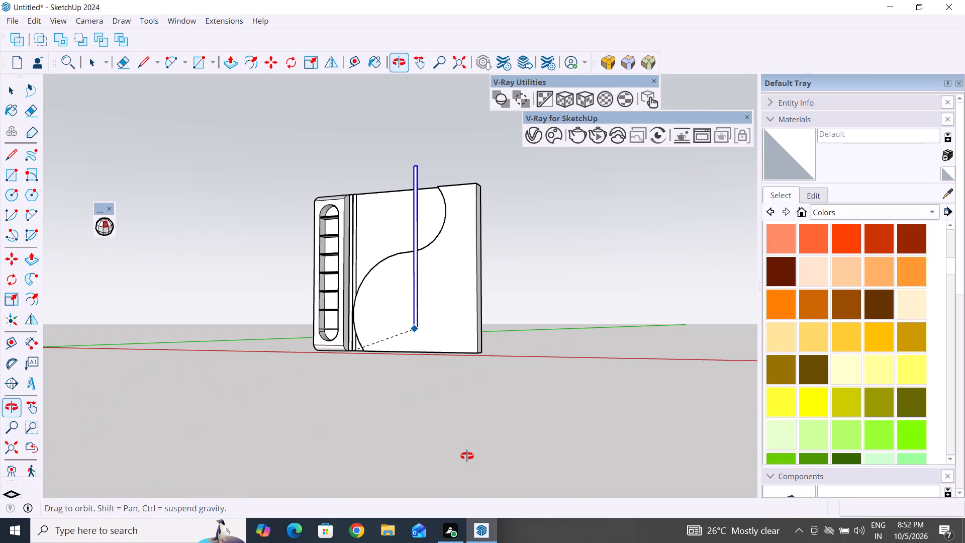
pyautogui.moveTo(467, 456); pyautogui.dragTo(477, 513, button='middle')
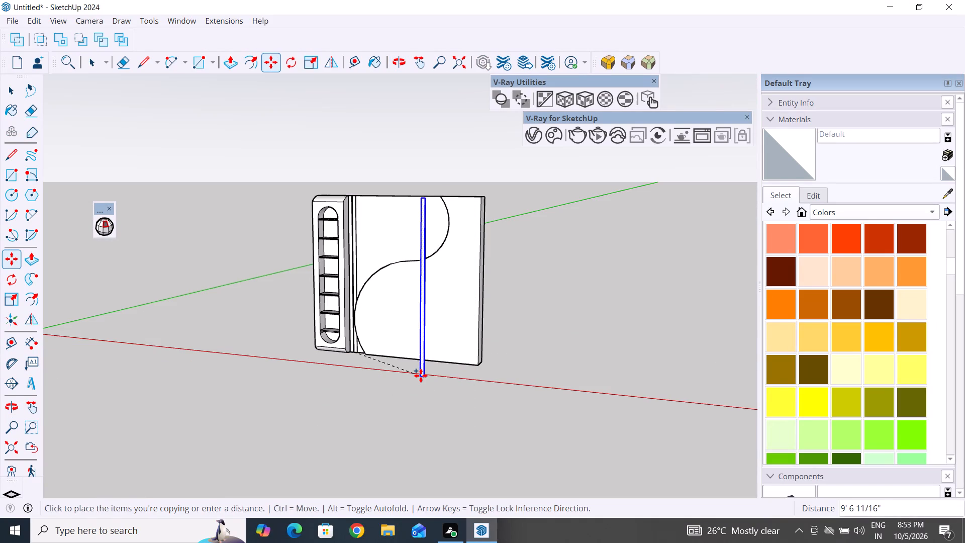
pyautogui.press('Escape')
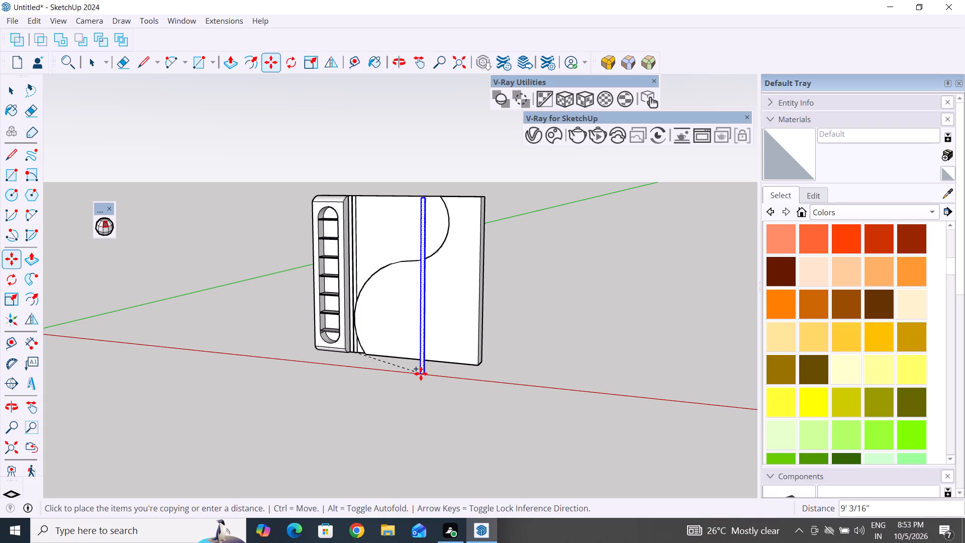
# Copy the second vertical slat about 5' 3 1/4" along the panel's top edge, toward the middle of the S-curve.
pyautogui.moveTo(546, 271); pyautogui.dragTo(630, 395, button='middle')
pyautogui.scroll(5, 450, 146)
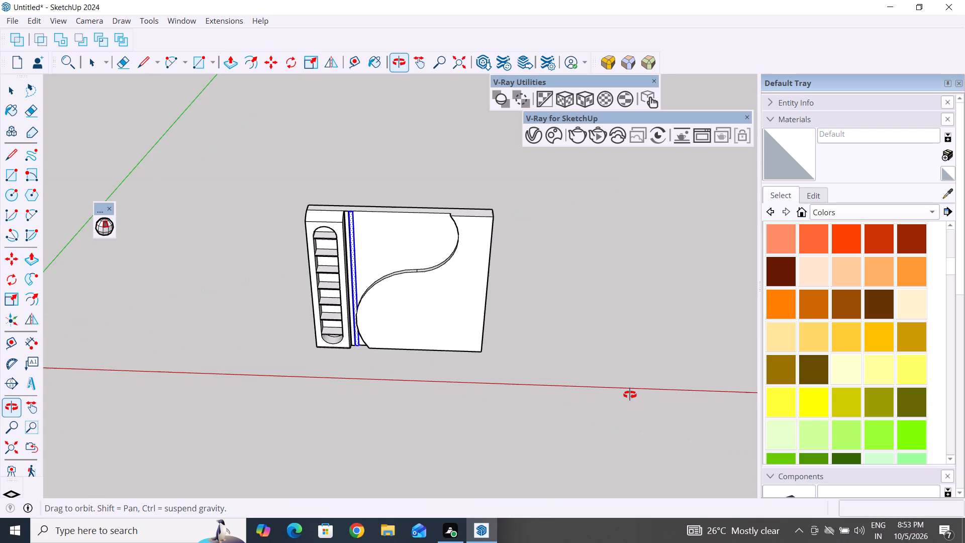
pyautogui.scroll(2, 630, 395)
pyautogui.scroll(3, 463, 254)
pyautogui.moveTo(474, 248); pyautogui.dragTo(484, 369, button='middle')
pyautogui.scroll(3, 211, 295)
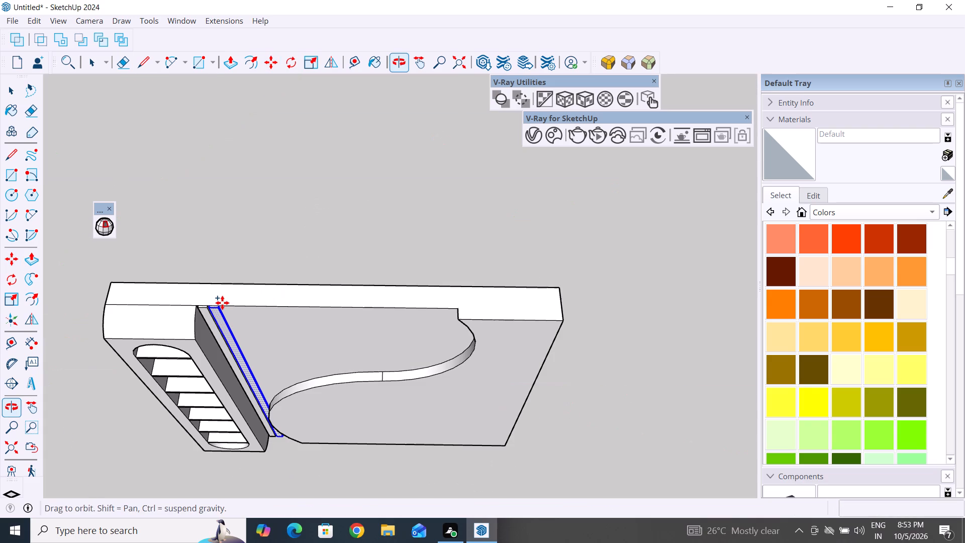
pyautogui.scroll(6, 222, 303)
pyautogui.click(227, 317)
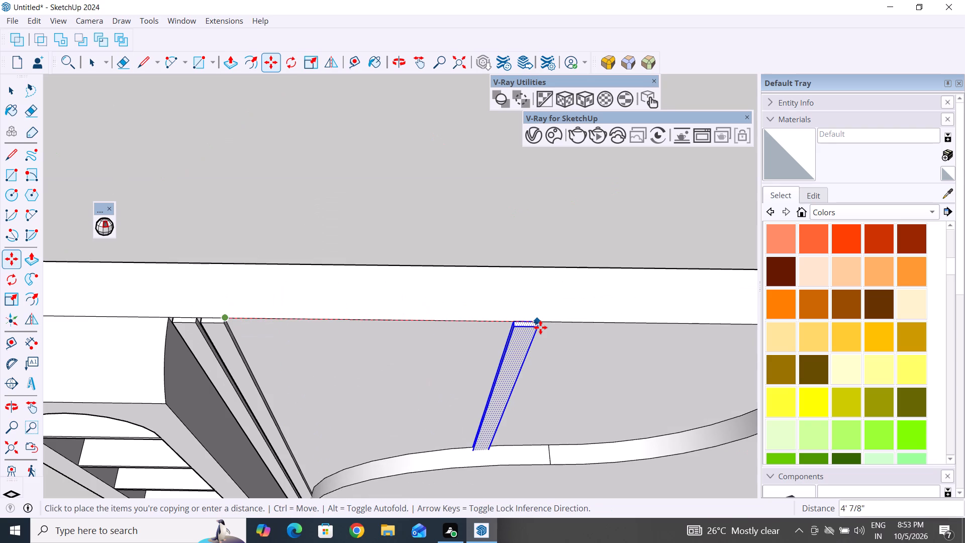
pyautogui.scroll(1, 585, 331)
pyautogui.moveTo(585, 331); pyautogui.dragTo(385, 247, button='middle')
pyautogui.scroll(-9, 385, 247)
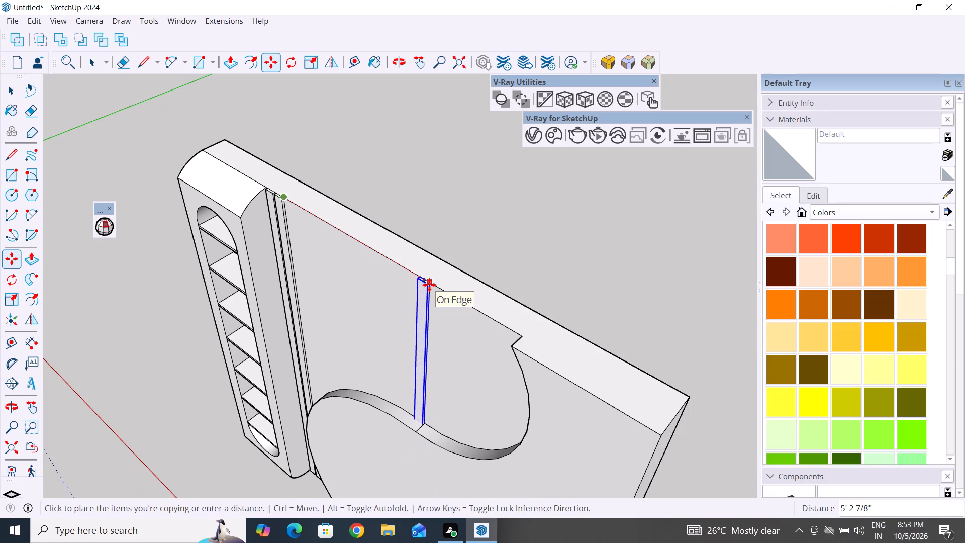
pyautogui.scroll(2, 429, 285)
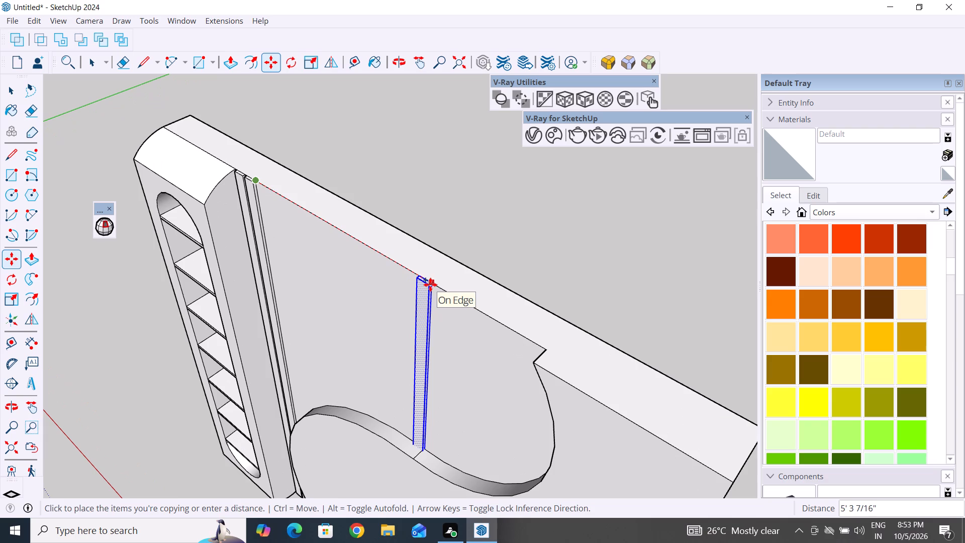
pyautogui.click(430, 285)
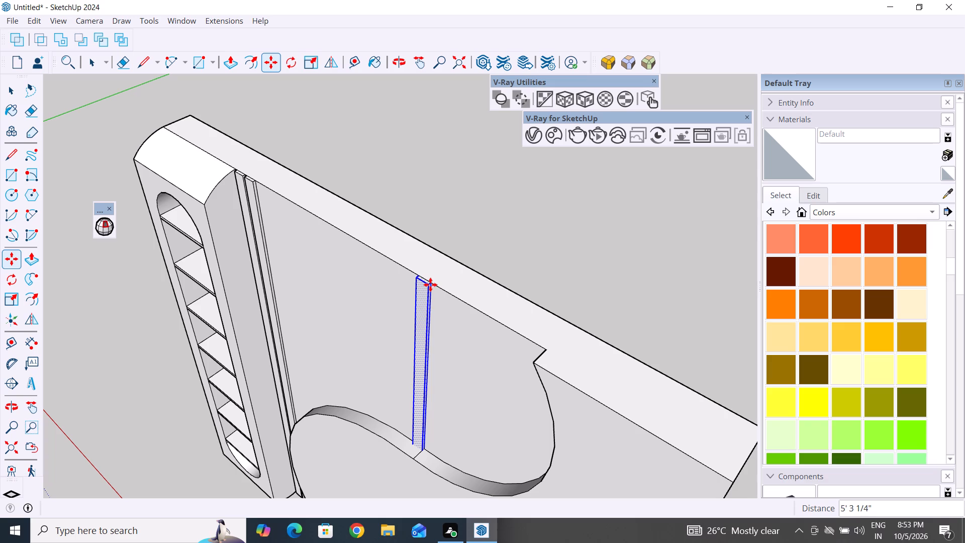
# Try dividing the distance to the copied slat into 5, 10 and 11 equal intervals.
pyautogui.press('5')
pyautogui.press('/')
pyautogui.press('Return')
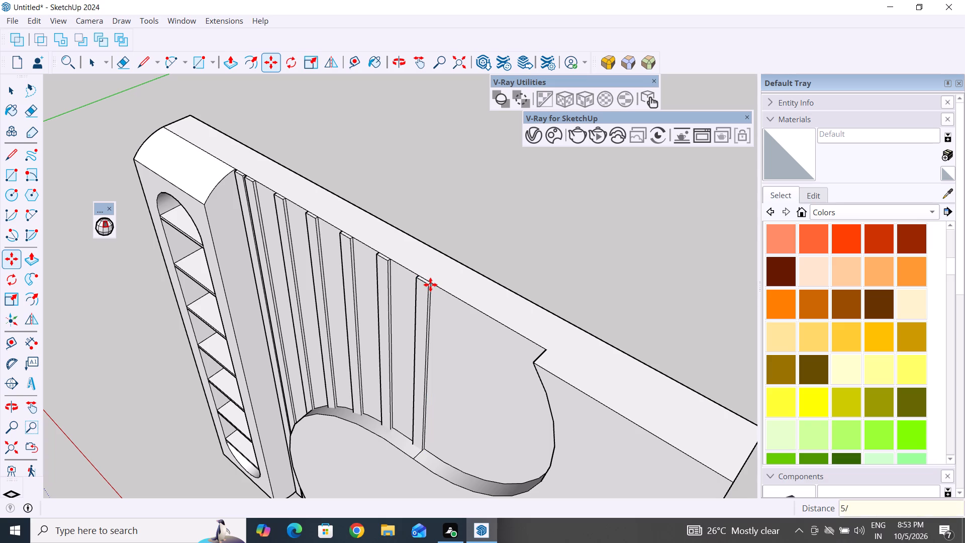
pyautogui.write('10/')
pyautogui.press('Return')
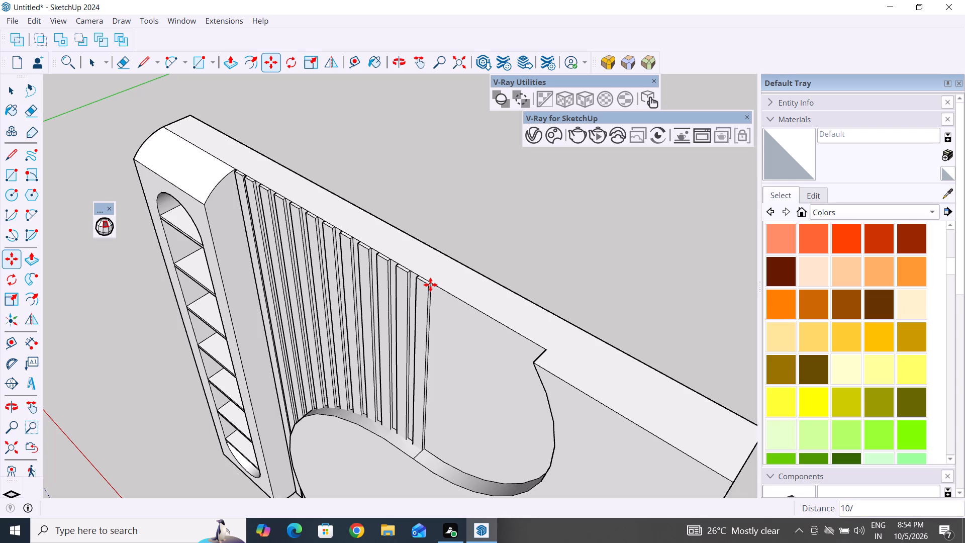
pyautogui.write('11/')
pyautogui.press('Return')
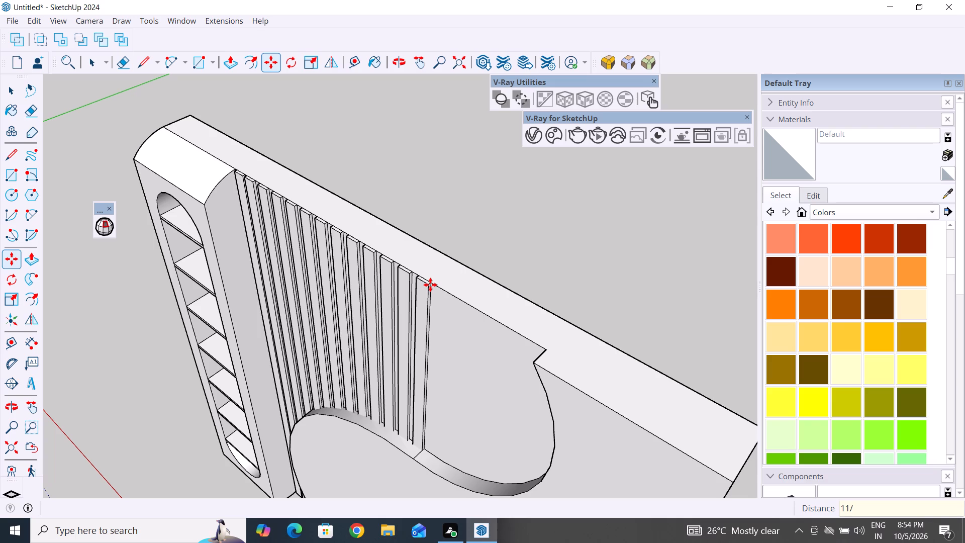
# Divide the distance to the copied slat into 12 equal intervals, filling it with evenly spaced slats.
pyautogui.write('12/')
pyautogui.press('Return')
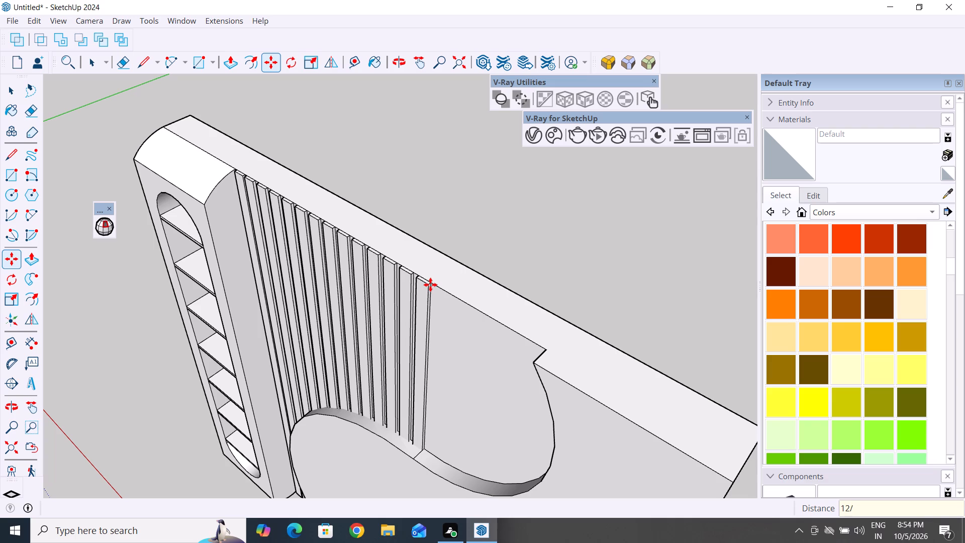
# Examine the slat row from the front and below, checking where it meets the S-curve and the panel's bottom edge.
pyautogui.scroll(-11, 449, 316)
pyautogui.moveTo(406, 364); pyautogui.dragTo(558, 250, button='middle')
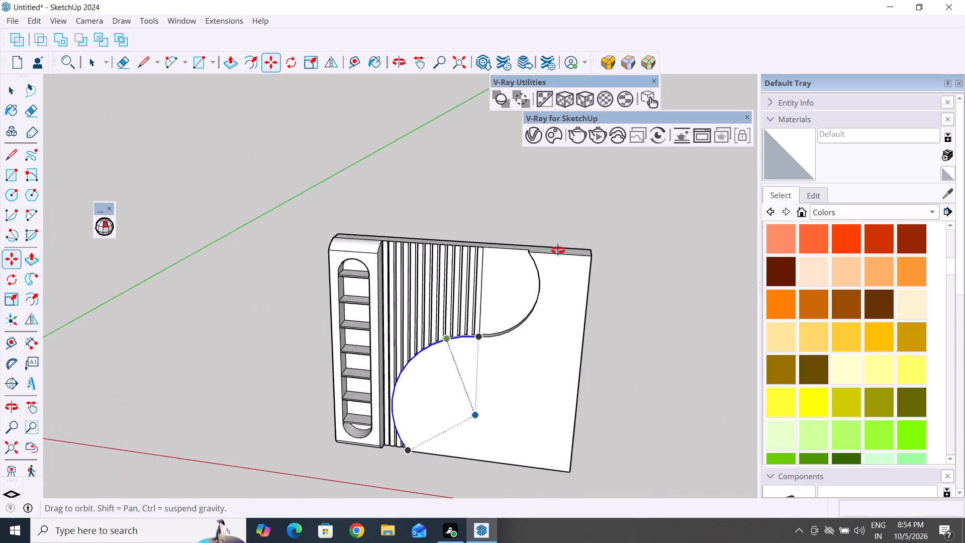
pyautogui.moveTo(558, 250); pyautogui.dragTo(564, 234, button='middle')
pyautogui.scroll(4, 424, 452)
pyautogui.moveTo(486, 467); pyautogui.dragTo(550, 456, button='middle')
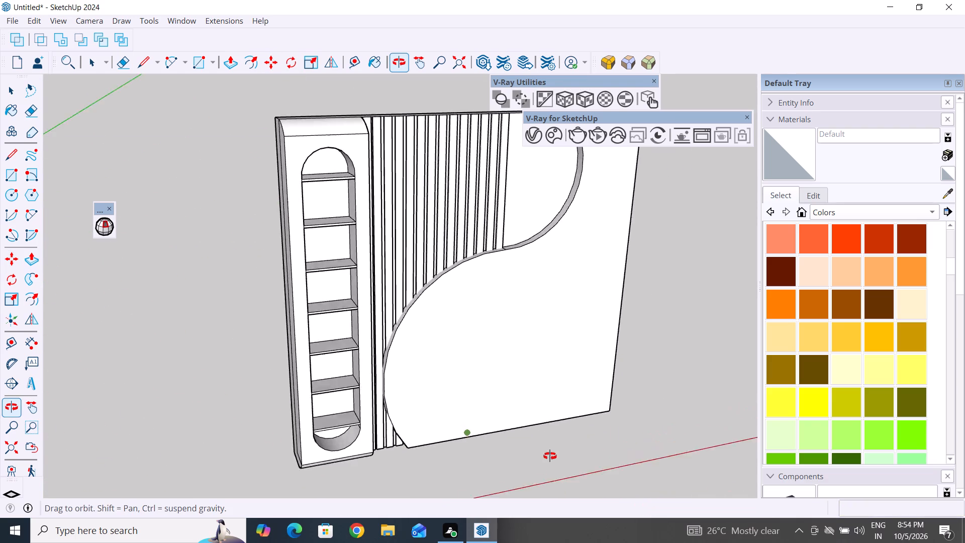
pyautogui.moveTo(550, 456); pyautogui.dragTo(553, 500, button='middle')
pyautogui.click(20, 93)
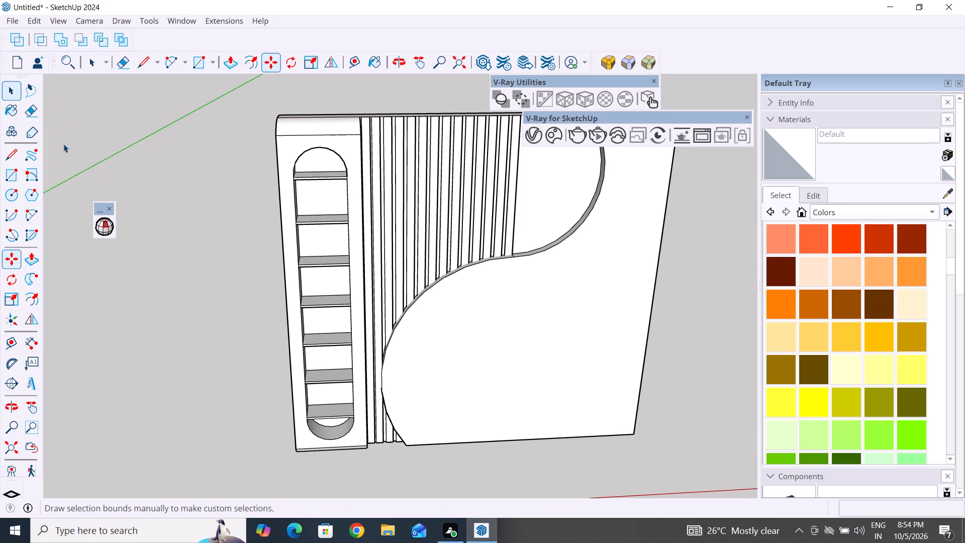
pyautogui.click(177, 249)
pyautogui.scroll(-7, 185, 254)
pyautogui.moveTo(323, 260); pyautogui.dragTo(387, 124, button='middle')
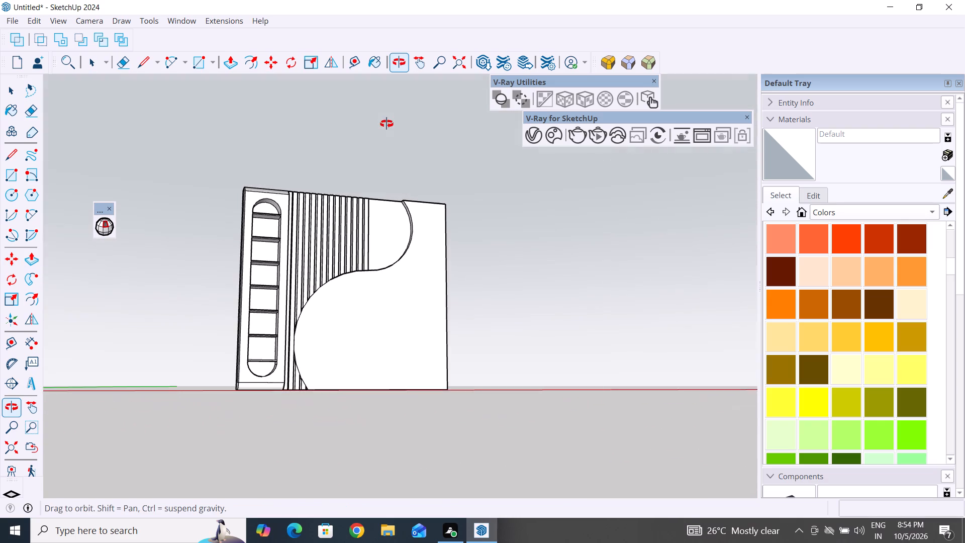
pyautogui.moveTo(387, 124); pyautogui.dragTo(389, 130, button='middle')
pyautogui.scroll(5, 286, 365)
pyautogui.scroll(10, 304, 430)
pyautogui.moveTo(320, 381); pyautogui.dragTo(326, 365, button='middle')
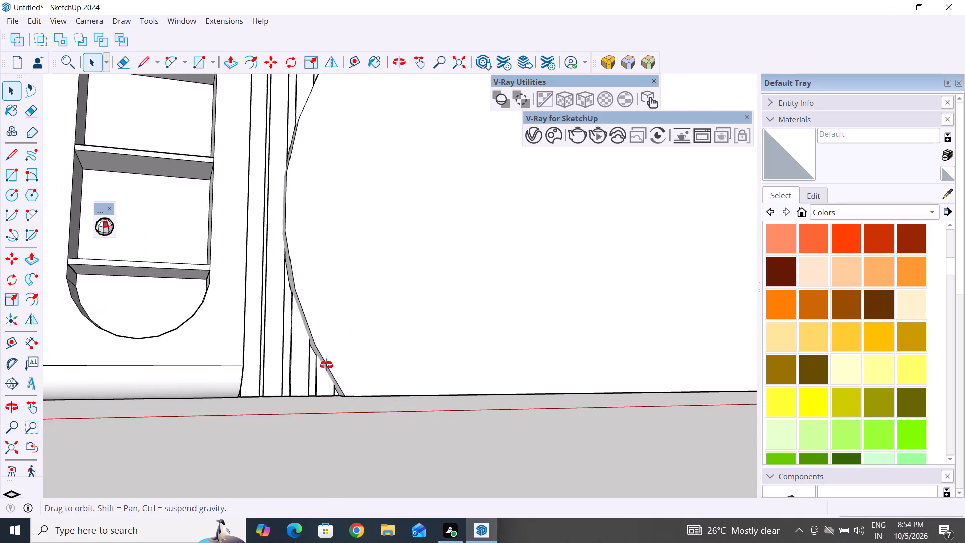
pyautogui.moveTo(326, 365); pyautogui.dragTo(348, 128, button='middle')
pyautogui.scroll(4, 337, 419)
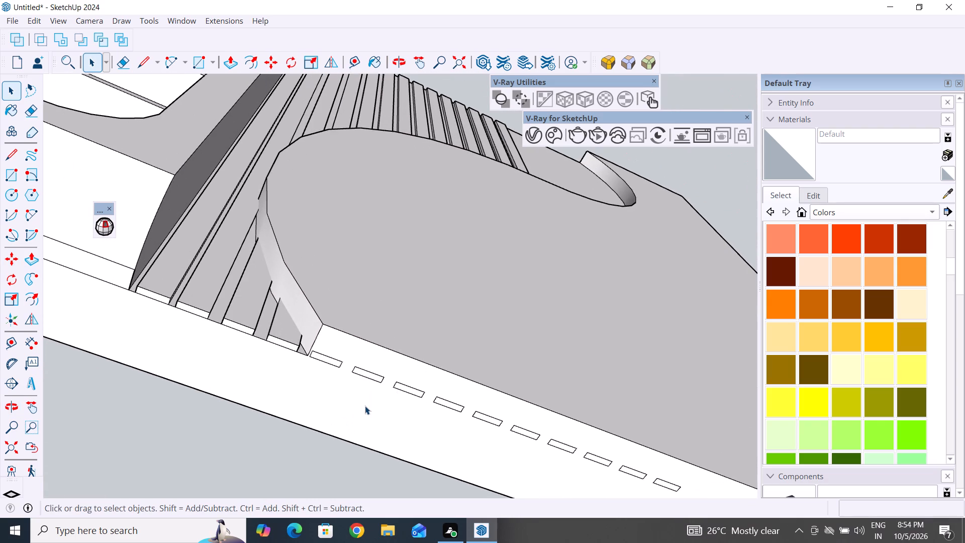
pyautogui.moveTo(395, 373); pyautogui.dragTo(318, 542, button='middle')
pyautogui.scroll(-13, 270, 393)
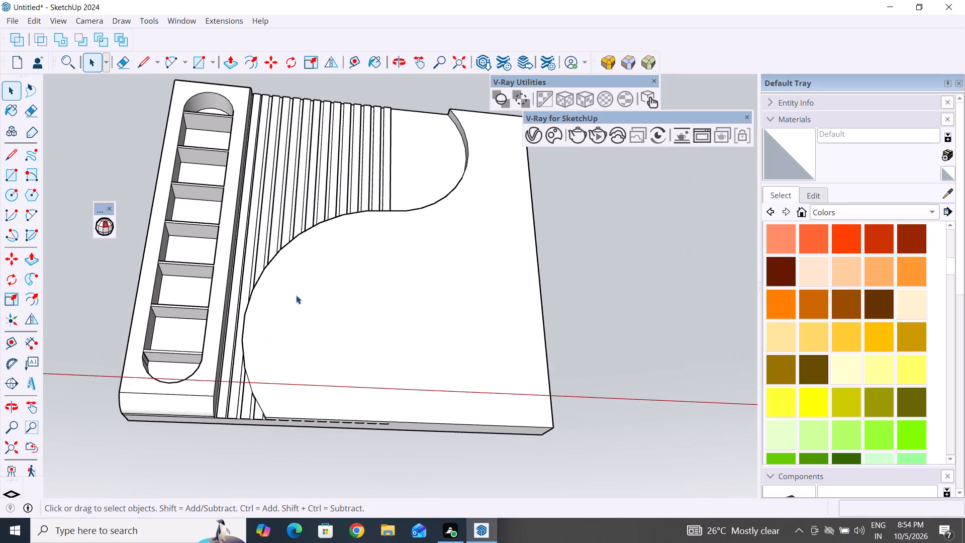
pyautogui.moveTo(304, 294); pyautogui.dragTo(318, 395, button='middle')
pyautogui.scroll(-5, 321, 297)
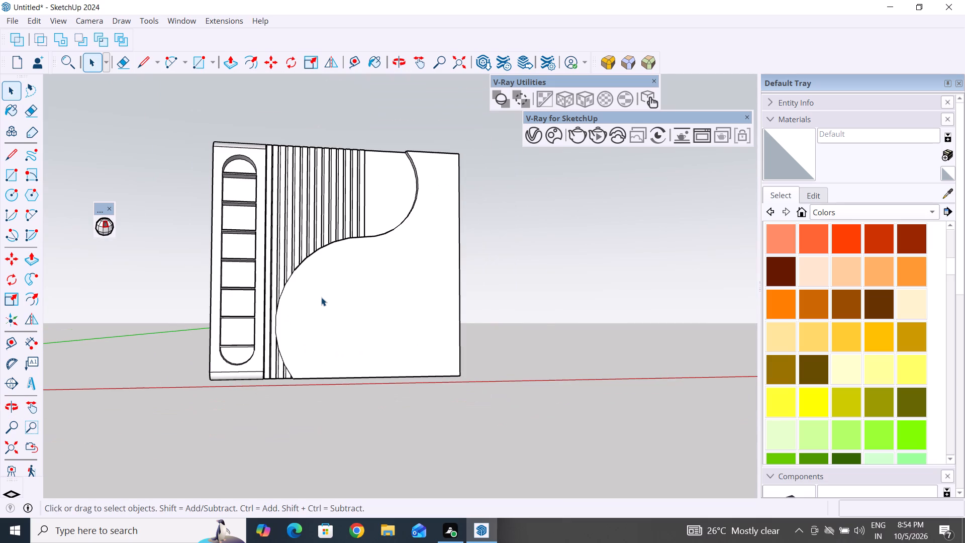
pyautogui.scroll(-5, 168, 456)
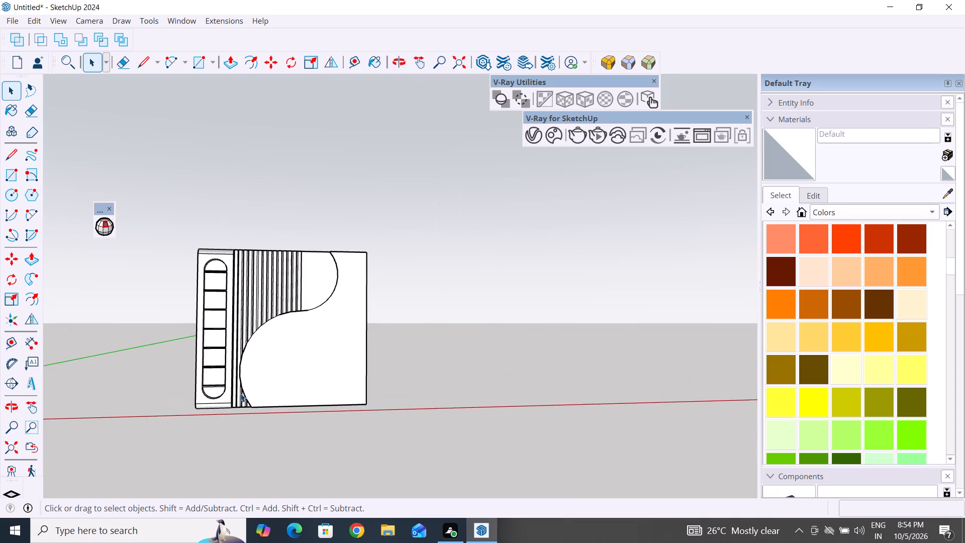
pyautogui.moveTo(265, 335); pyautogui.dragTo(264, 407, button='middle')
pyautogui.scroll(4, 294, 238)
pyautogui.moveTo(303, 299); pyautogui.dragTo(295, 335, button='middle')
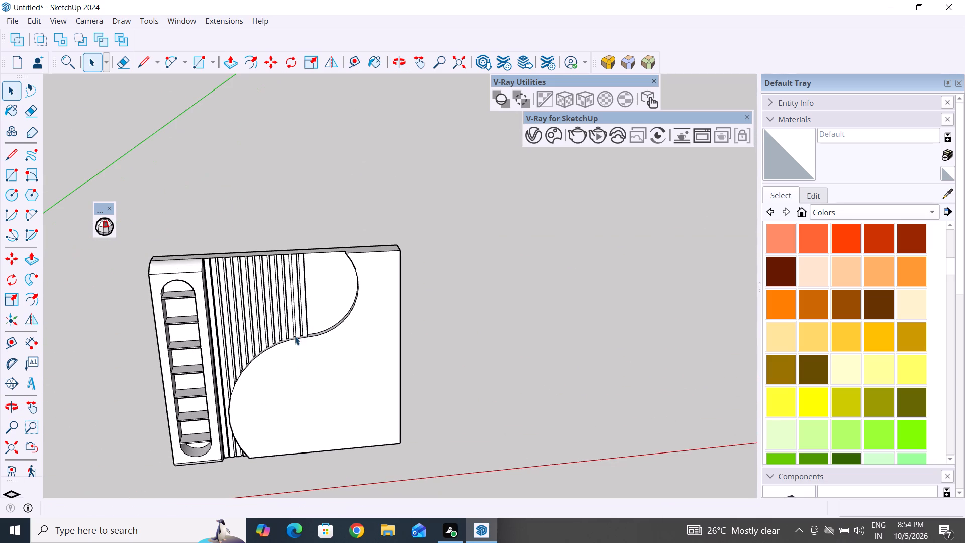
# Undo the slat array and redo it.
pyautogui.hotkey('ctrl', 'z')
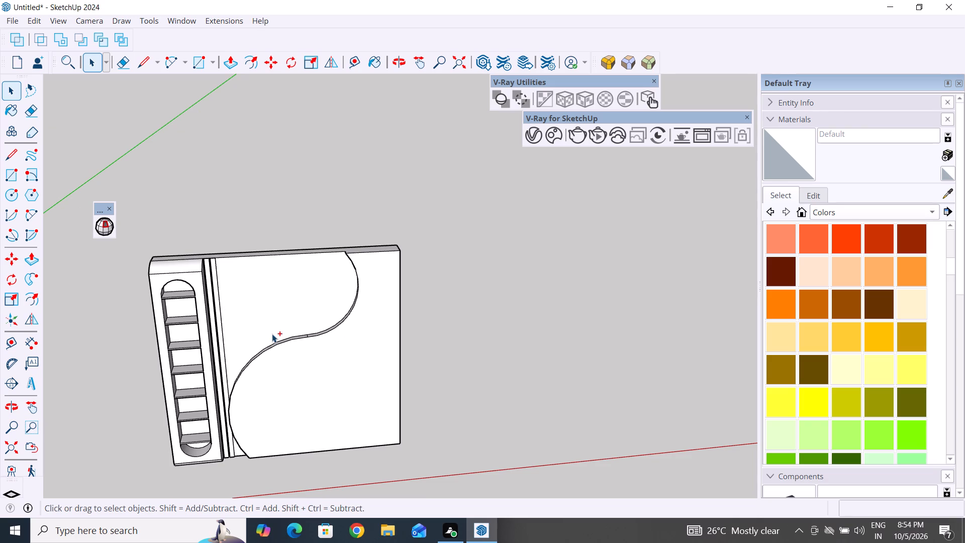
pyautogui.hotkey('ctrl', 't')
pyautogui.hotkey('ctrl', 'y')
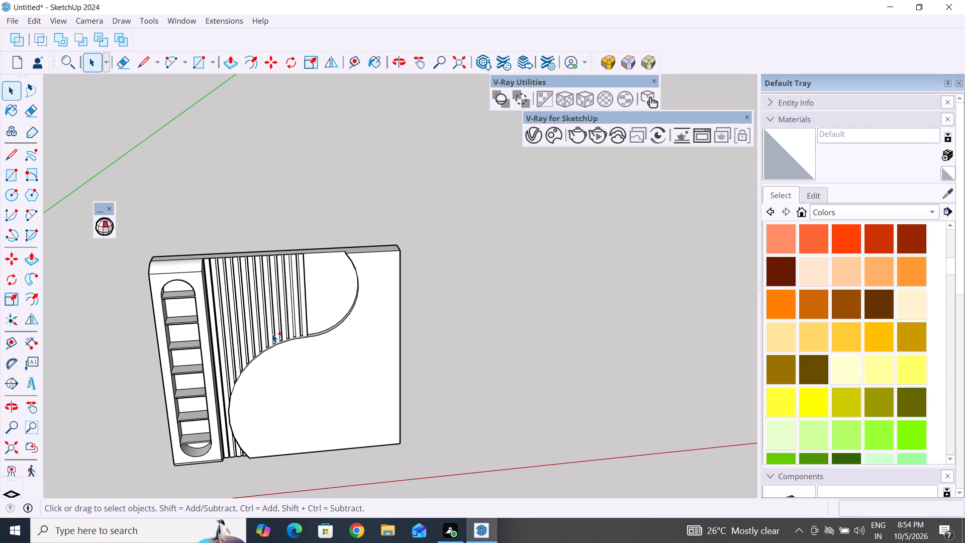
# Delete the front face and its edges from the slat farthest from the niche strip.
pyautogui.click(15, 88)
pyautogui.click(206, 134)
pyautogui.scroll(5, 256, 267)
pyautogui.doubleClick(331, 293)
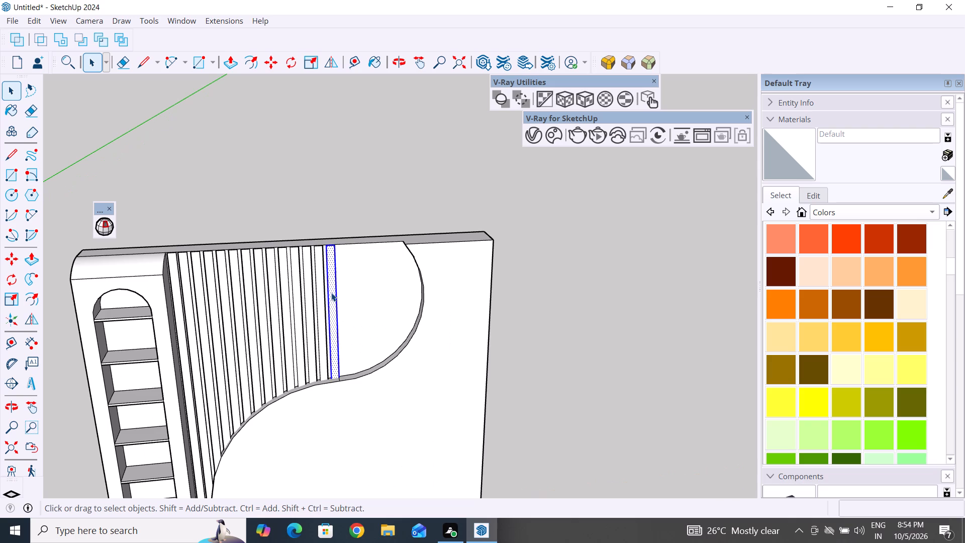
pyautogui.press('Delete')
# Delete the front face and its edge from the next slat at the S-curve end of the row.
pyautogui.scroll(3, 337, 293)
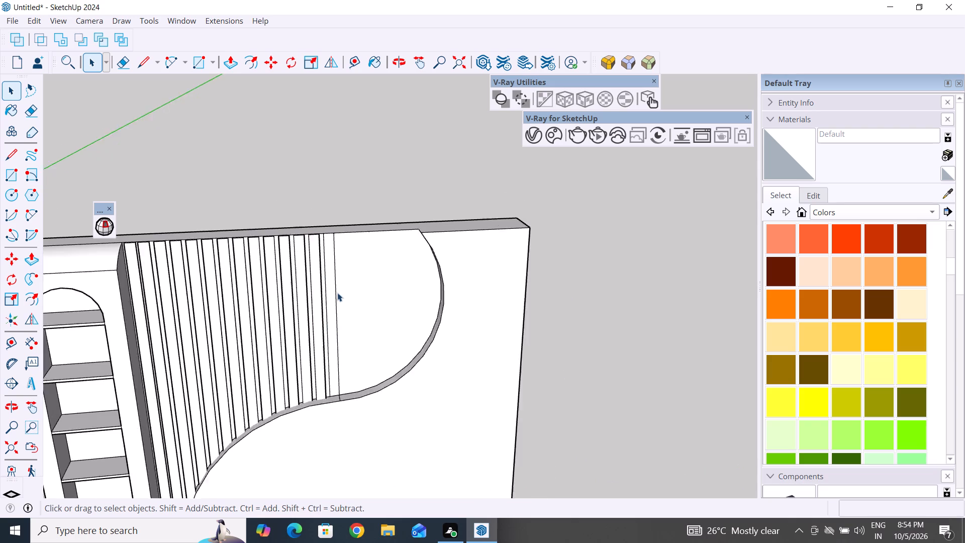
pyautogui.scroll(2, 337, 293)
pyautogui.moveTo(351, 312); pyautogui.dragTo(271, 331, button='middle')
pyautogui.scroll(2, 331, 352)
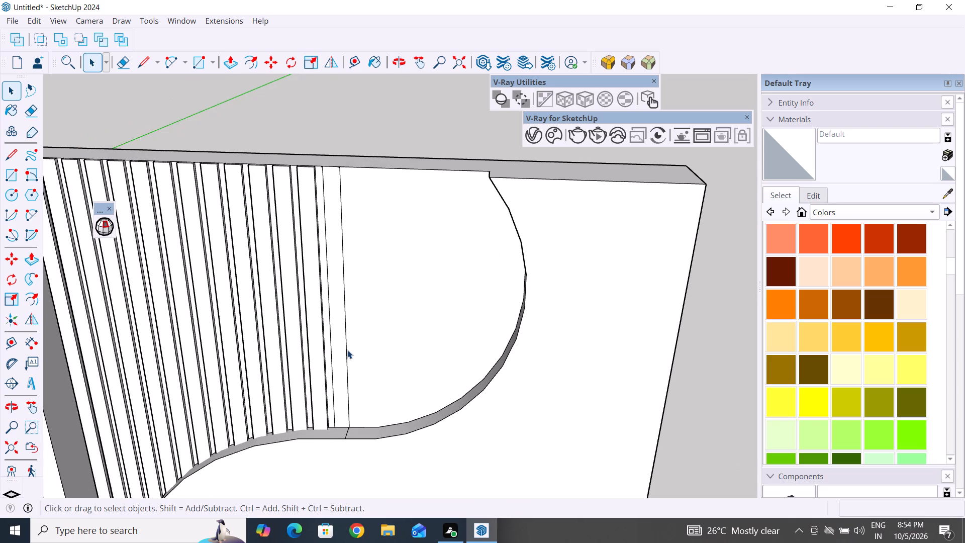
pyautogui.doubleClick(320, 316)
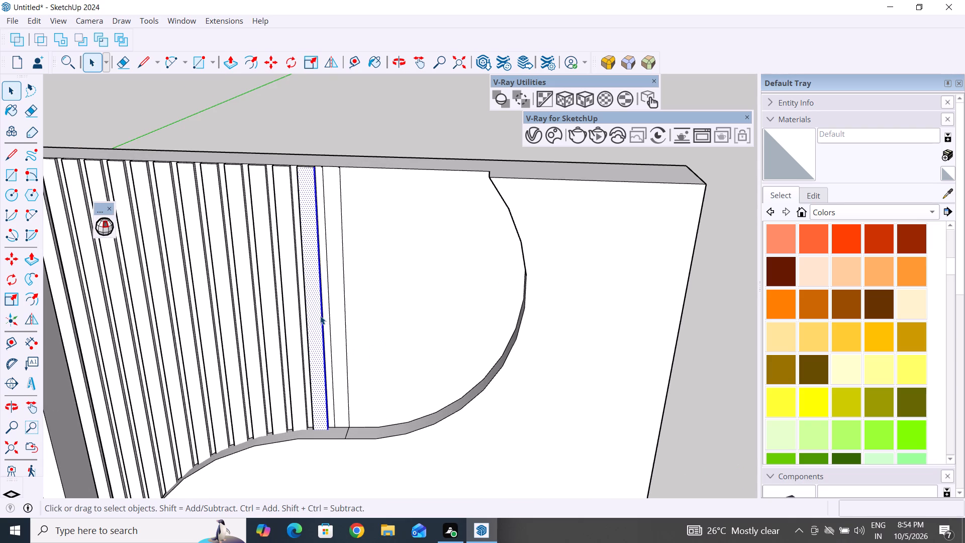
pyautogui.press('Delete')
# Erase the leftover vertical edges of the two stripped slats on the panel face beside the S-curve.
pyautogui.scroll(3, 324, 337)
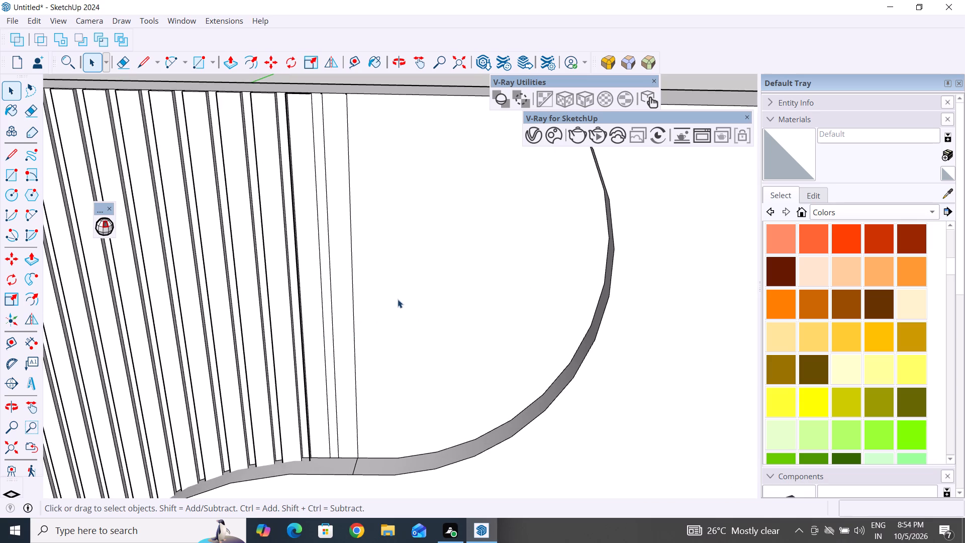
pyautogui.scroll(-2, 382, 330)
pyautogui.moveTo(302, 136); pyautogui.dragTo(367, 244, button='middle')
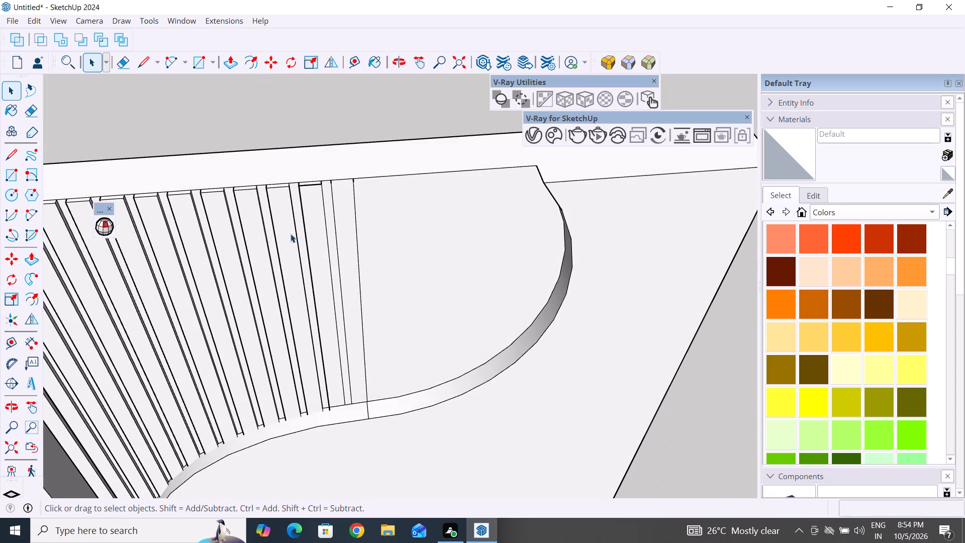
pyautogui.scroll(4, 296, 224)
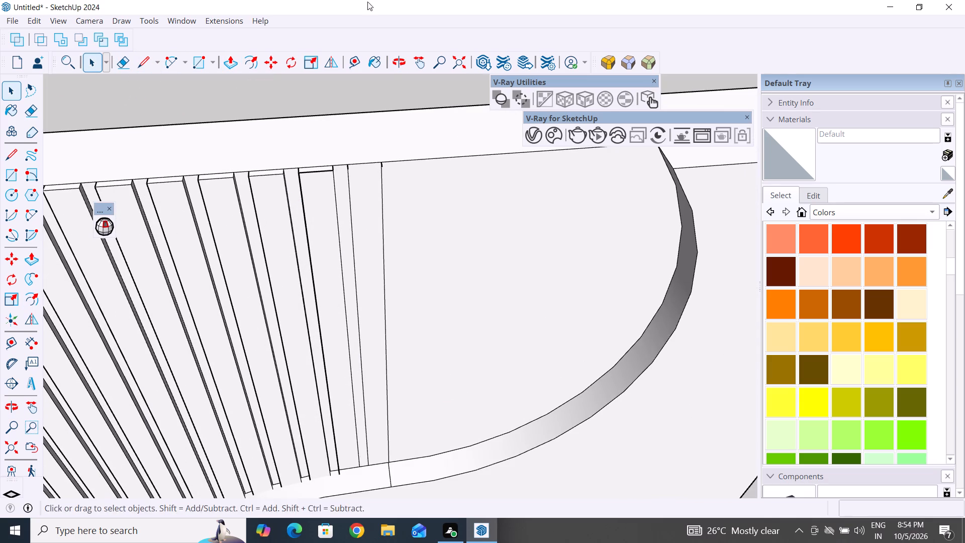
pyautogui.click(120, 65)
pyautogui.moveTo(400, 210); pyautogui.dragTo(352, 233)
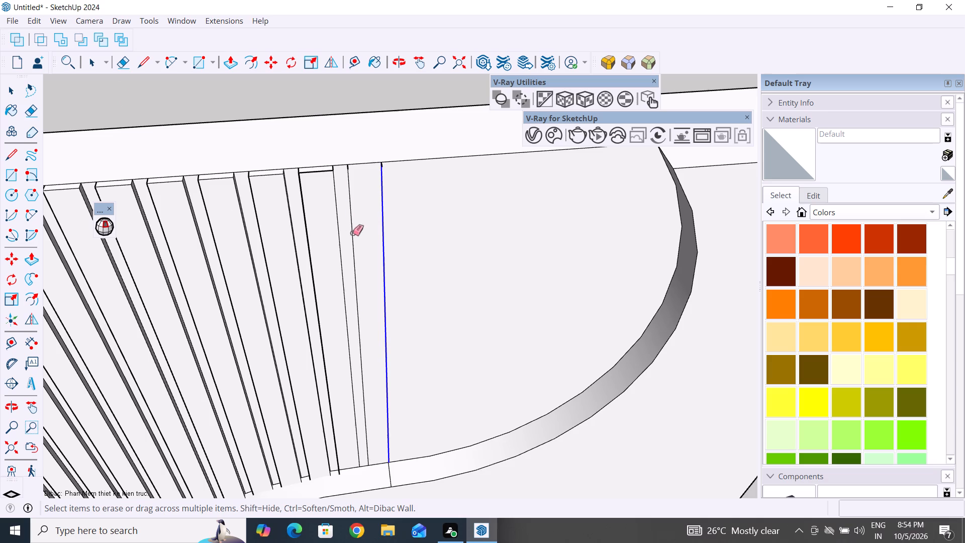
pyautogui.moveTo(352, 233); pyautogui.dragTo(306, 234)
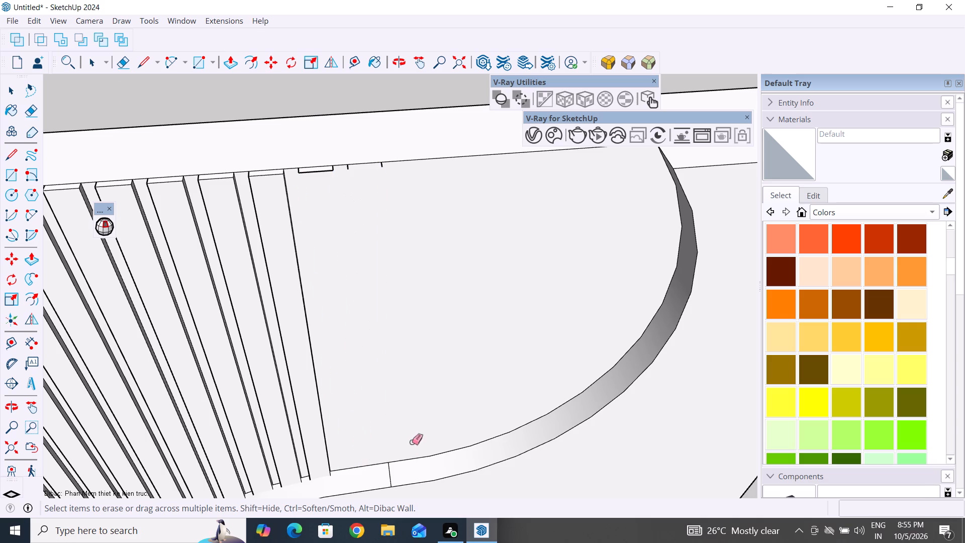
# Erase the vertical edges of the slat now outermost at the S-curve end of the row.
pyautogui.scroll(-6, 341, 444)
pyautogui.moveTo(375, 399); pyautogui.dragTo(352, 348, button='middle')
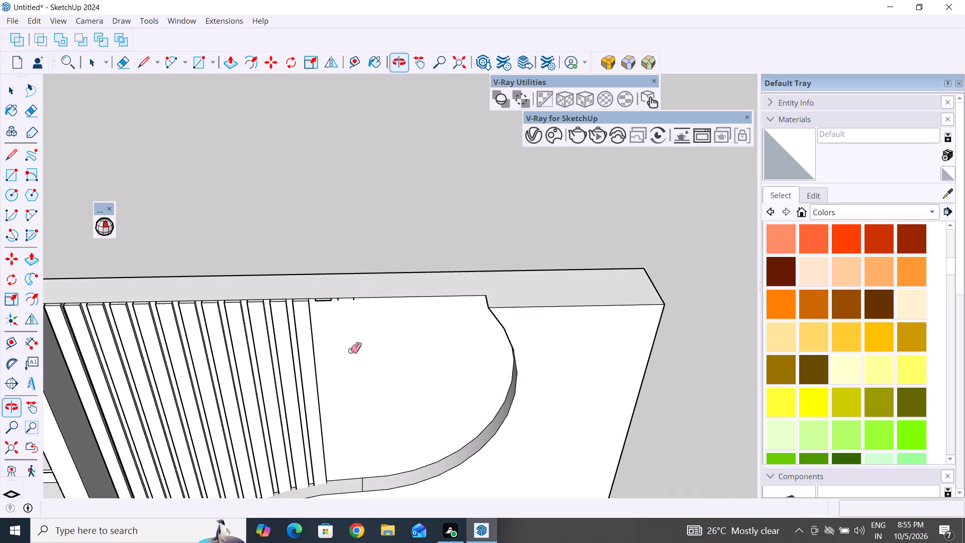
pyautogui.scroll(3, 317, 360)
pyautogui.moveTo(336, 351); pyautogui.dragTo(290, 336)
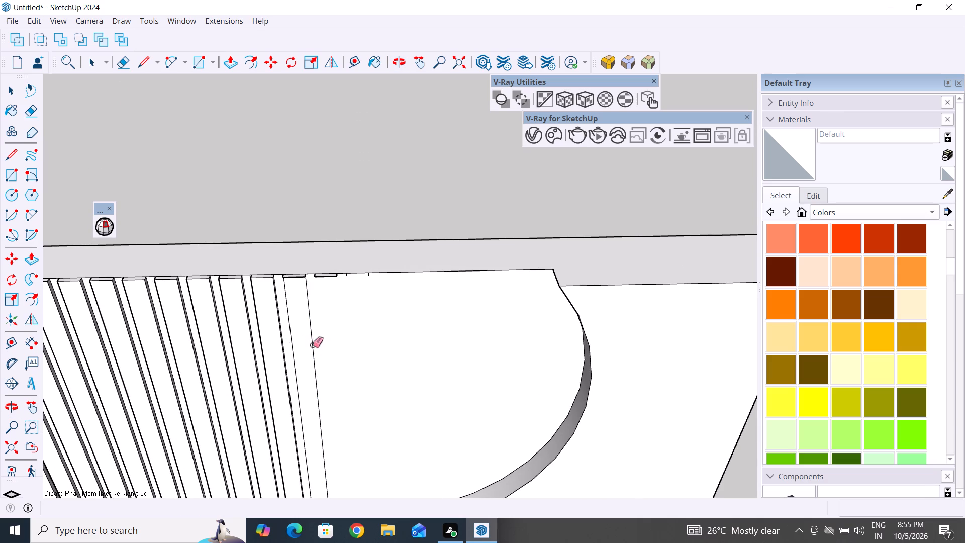
pyautogui.moveTo(291, 347); pyautogui.dragTo(318, 353)
pyautogui.scroll(3, 294, 270)
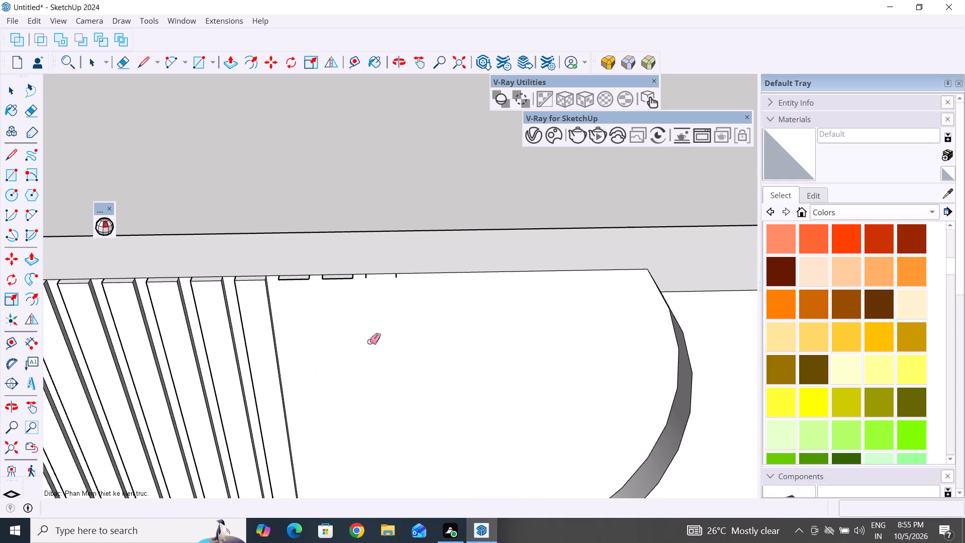
# Erase the vertical edges of the following two slats, leaving the panel face clear up to the remaining row.
pyautogui.moveTo(369, 342); pyautogui.dragTo(204, 279, button='middle')
pyautogui.scroll(-13, 266, 249)
pyautogui.moveTo(285, 392); pyautogui.dragTo(357, 375, button='middle')
pyautogui.scroll(-3, 356, 370)
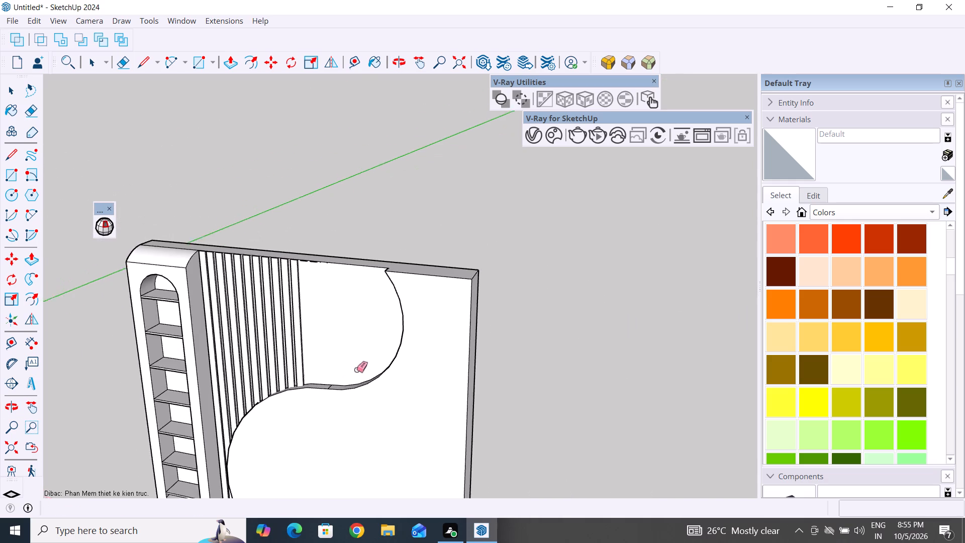
pyautogui.scroll(-2, 356, 370)
pyautogui.moveTo(327, 463); pyautogui.dragTo(373, 440, button='middle')
pyautogui.scroll(7, 311, 343)
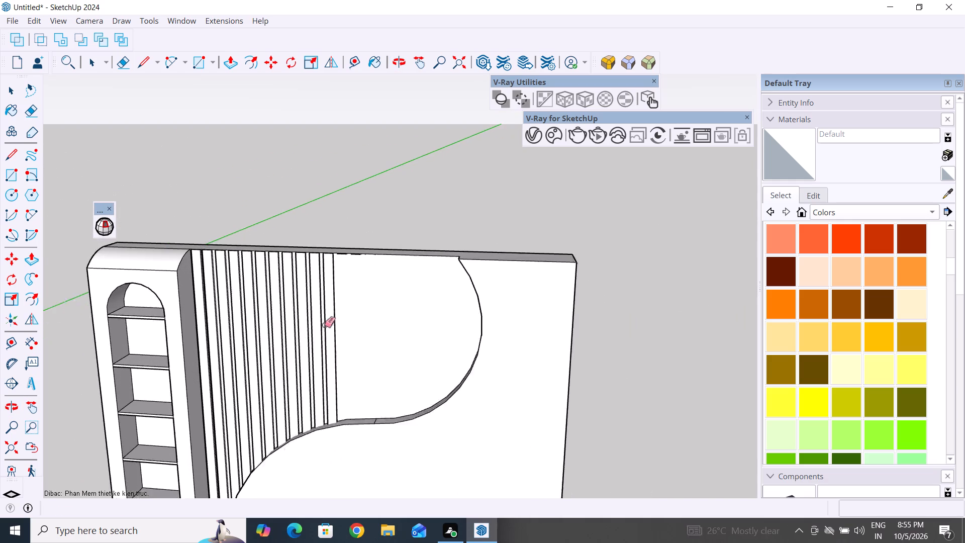
pyautogui.moveTo(345, 316); pyautogui.dragTo(321, 303)
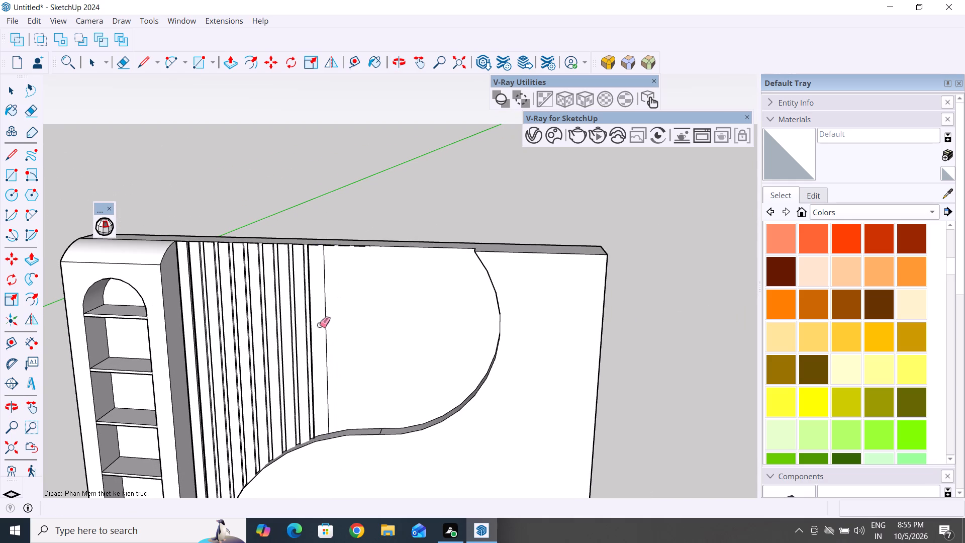
pyautogui.scroll(3, 319, 325)
pyautogui.click(309, 317)
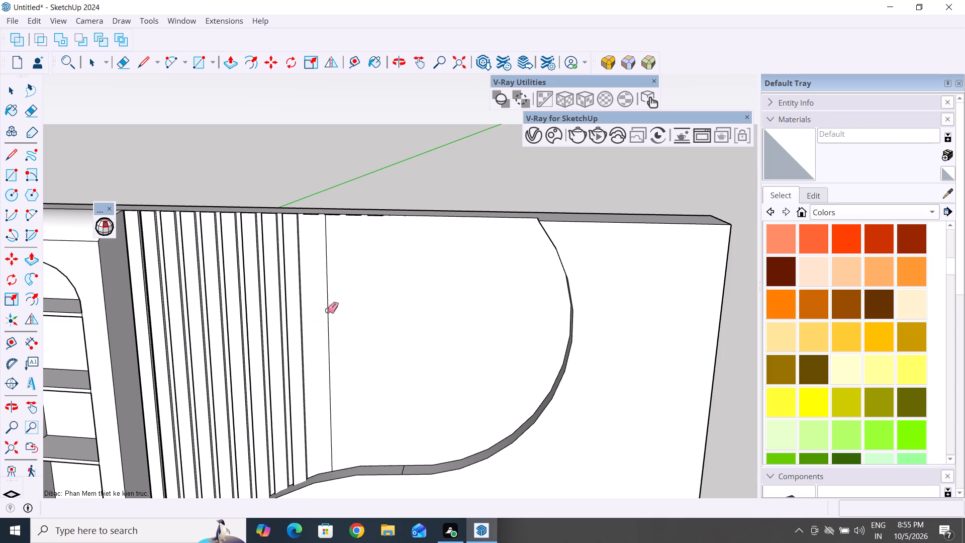
pyautogui.click(327, 310)
# Erase the two short edge stubs left along the panel's top edge, farthest from the niche strip.
pyautogui.scroll(-12, 329, 247)
pyautogui.scroll(-5, 325, 389)
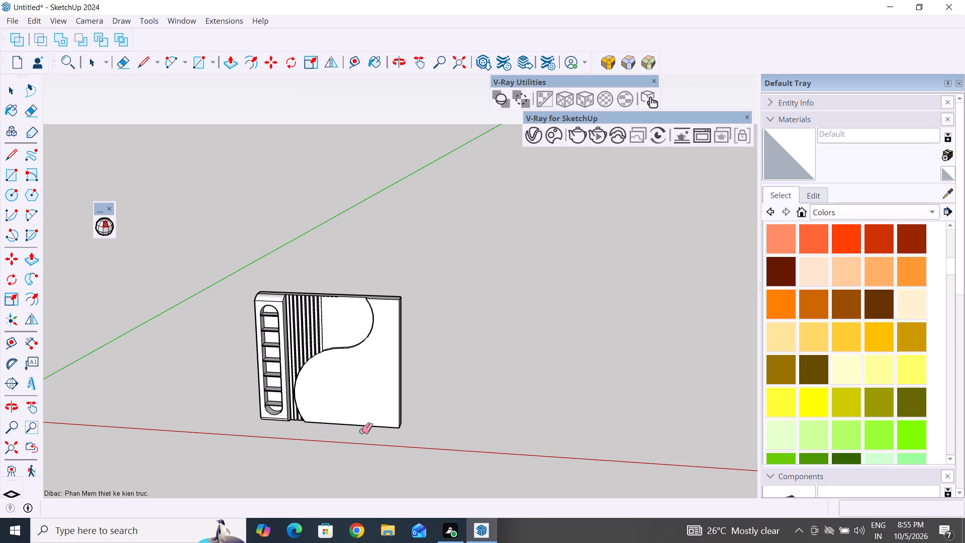
pyautogui.scroll(11, 323, 329)
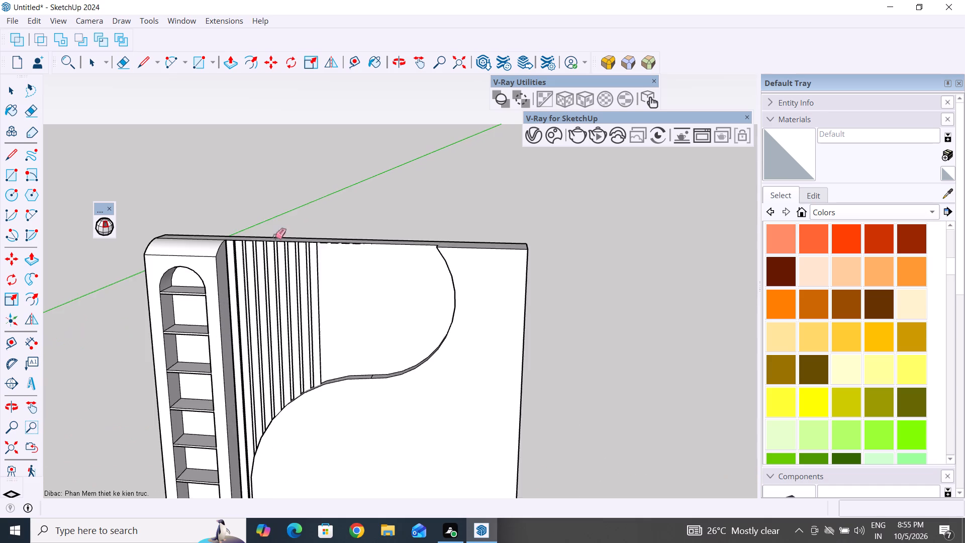
pyautogui.scroll(2, 275, 236)
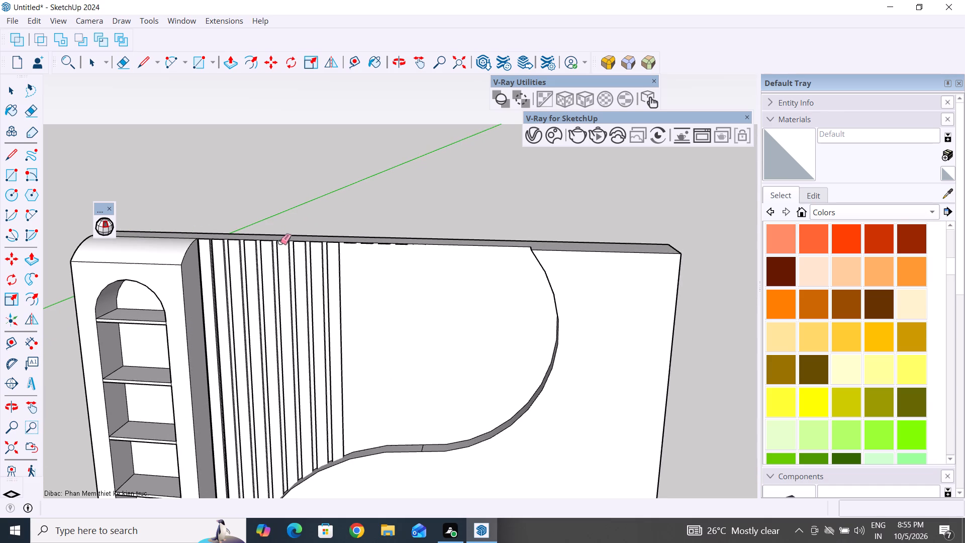
pyautogui.moveTo(373, 266); pyautogui.dragTo(426, 509, button='middle')
pyautogui.scroll(1, 426, 509)
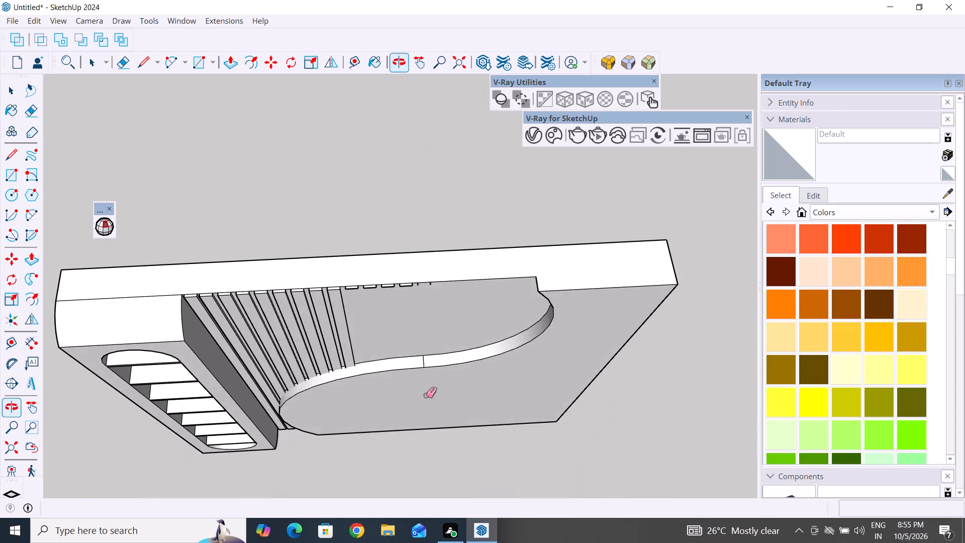
pyautogui.scroll(8, 411, 294)
pyautogui.moveTo(299, 257); pyautogui.dragTo(462, 215, button='middle')
pyautogui.scroll(4, 367, 266)
pyautogui.moveTo(397, 243); pyautogui.dragTo(488, 220, button='middle')
pyautogui.scroll(-6, 488, 220)
pyautogui.scroll(4, 425, 250)
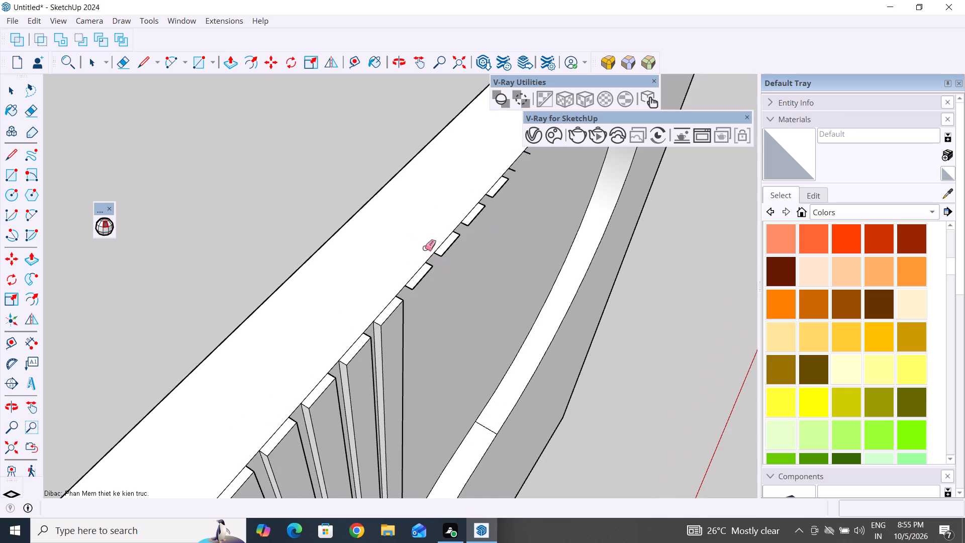
pyautogui.moveTo(435, 248); pyautogui.dragTo(450, 254, button='middle')
pyautogui.scroll(1, 454, 252)
pyautogui.scroll(-6, 470, 185)
pyautogui.scroll(8, 502, 147)
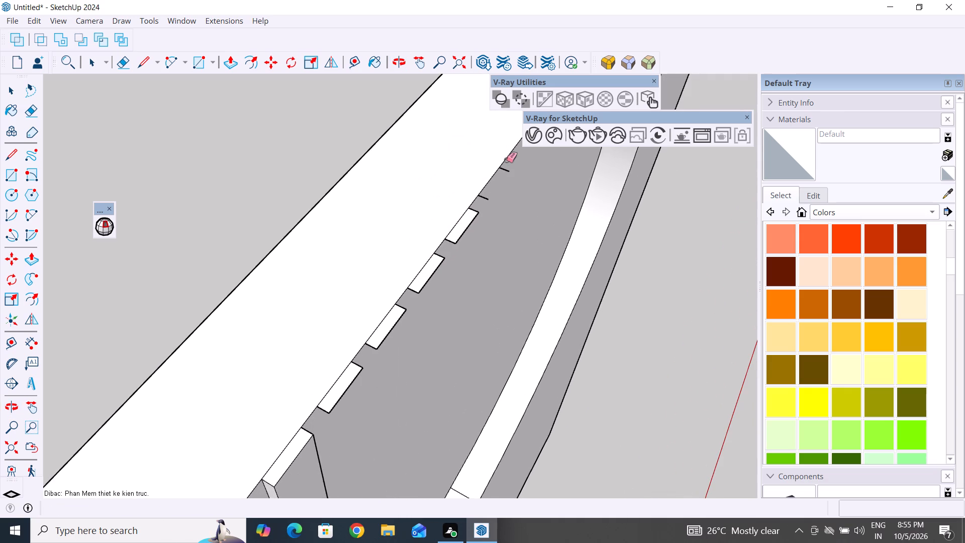
pyautogui.click(508, 169)
pyautogui.click(490, 200)
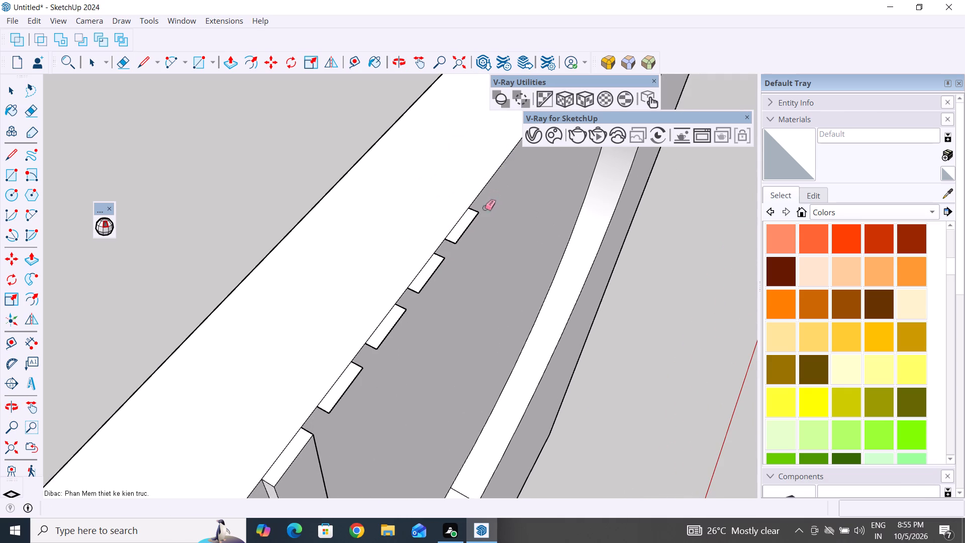
# Erase the two leftover slat end caps farthest from the niche strip on the panel's top edge.
pyautogui.click(476, 215)
pyautogui.click(477, 211)
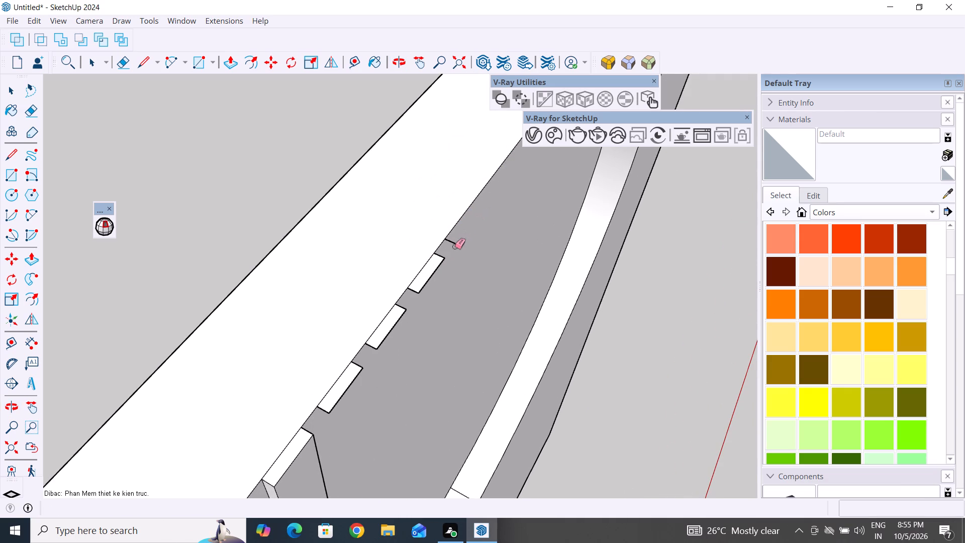
pyautogui.click(455, 244)
pyautogui.click(437, 266)
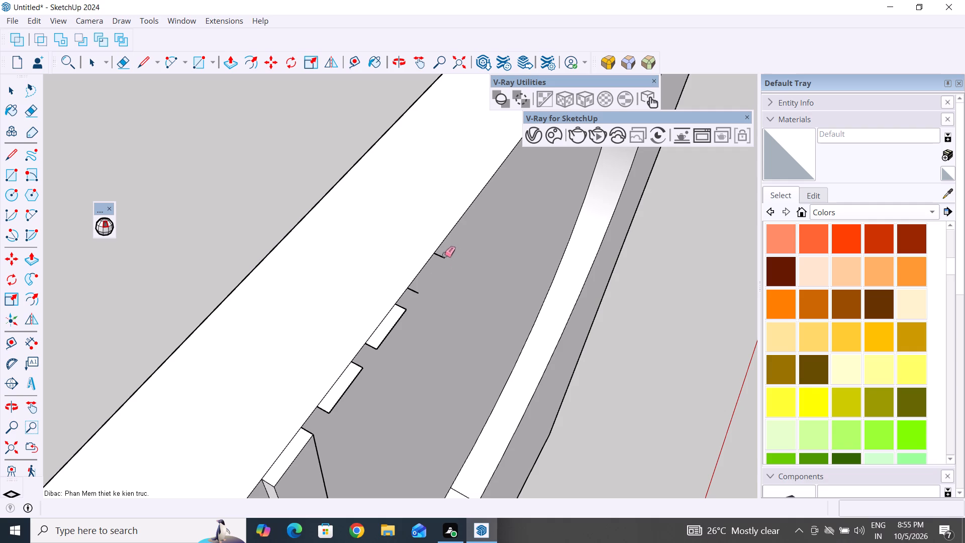
pyautogui.click(445, 255)
pyautogui.click(442, 255)
pyautogui.click(416, 293)
# Erase the outer and side edges of the following leftover slat end cap on the panel's top edge.
pyautogui.click(393, 322)
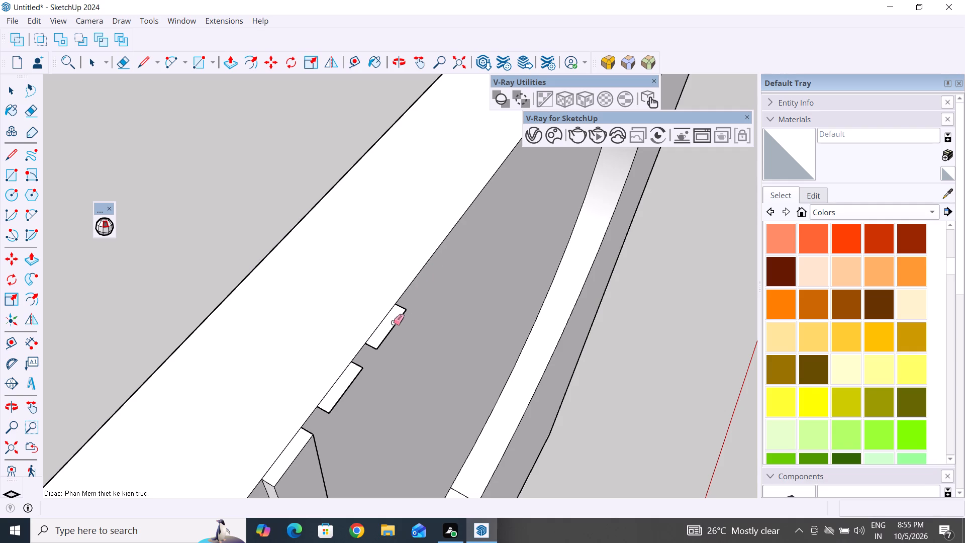
pyautogui.click(396, 323)
pyautogui.click(405, 307)
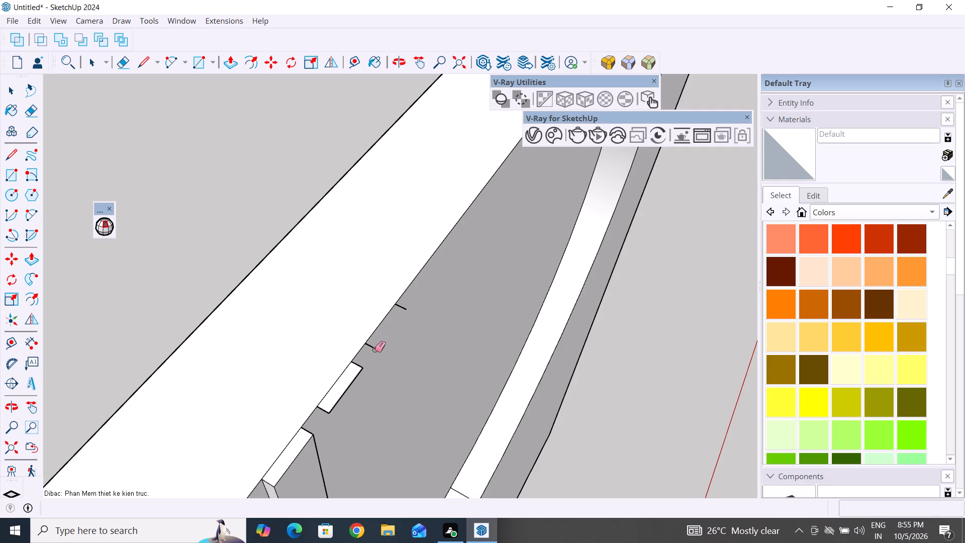
pyautogui.click(373, 351)
pyautogui.click(373, 348)
pyautogui.click(406, 307)
# Erase the remaining edge stub and the last leftover slat end cap beside the outermost remaining slat.
pyautogui.scroll(-6, 406, 307)
pyautogui.moveTo(415, 332); pyautogui.dragTo(282, 67, button='middle')
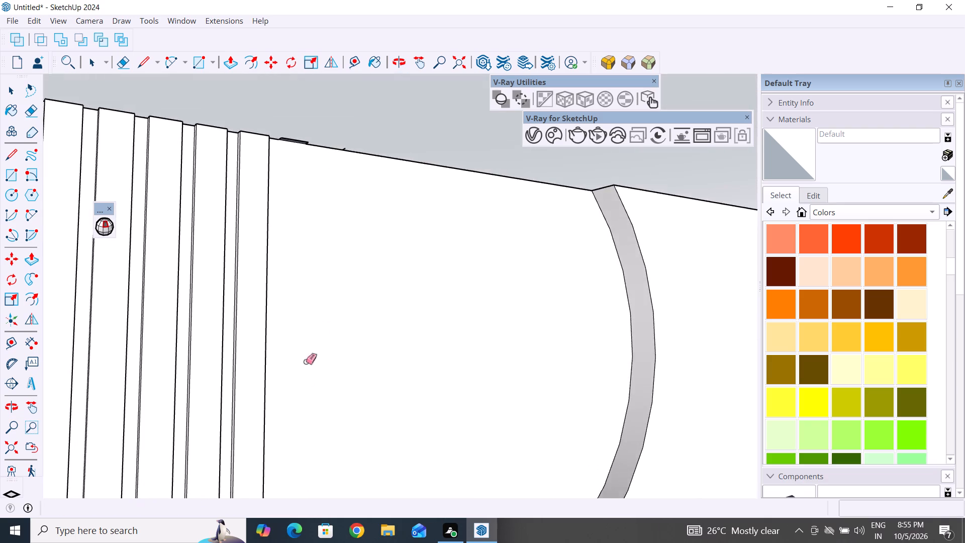
pyautogui.scroll(-6, 307, 359)
pyautogui.moveTo(300, 284); pyautogui.dragTo(267, 137, button='middle')
pyautogui.scroll(19, 312, 269)
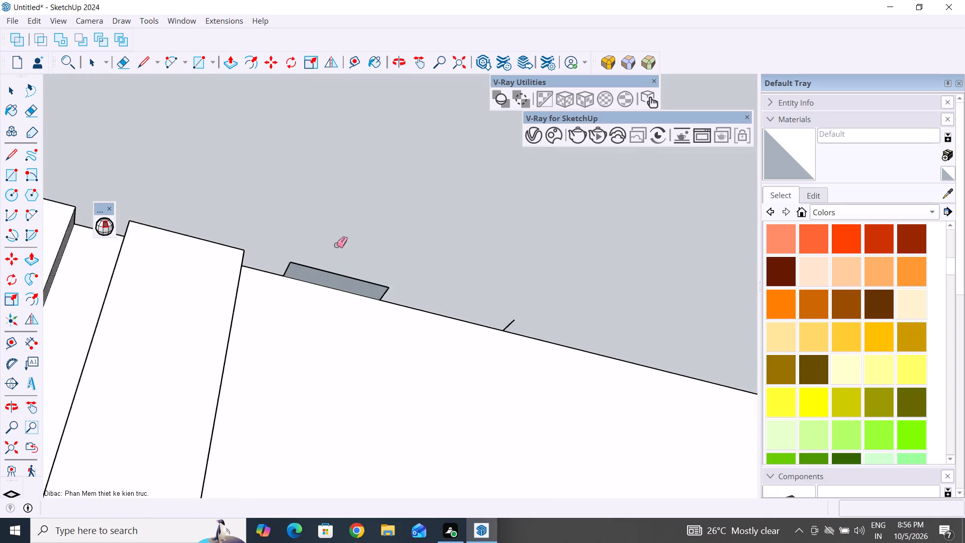
pyautogui.scroll(2, 336, 245)
pyautogui.moveTo(408, 312); pyautogui.dragTo(405, 301, button='middle')
pyautogui.scroll(-9, 383, 274)
pyautogui.moveTo(422, 292); pyautogui.dragTo(433, 243, button='middle')
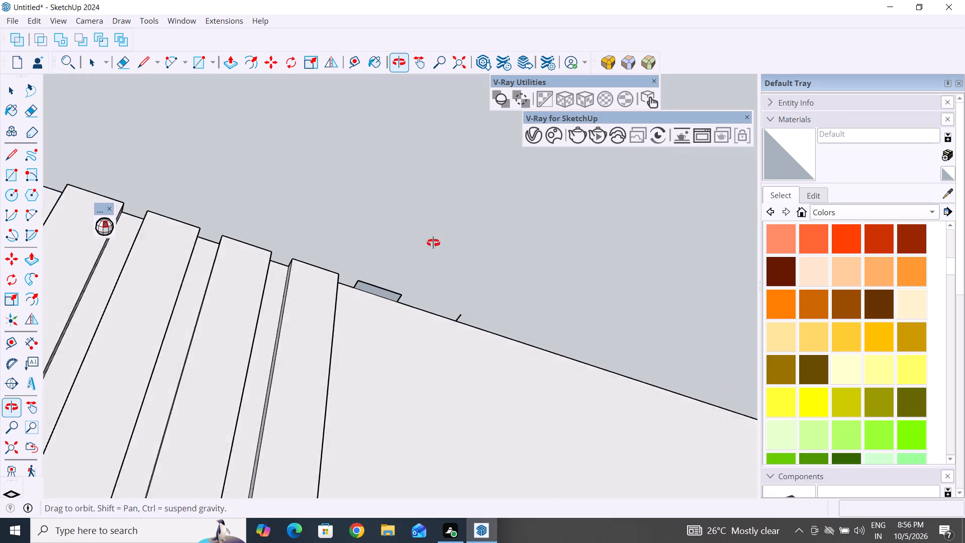
pyautogui.moveTo(433, 243); pyautogui.dragTo(439, 217, button='middle')
pyautogui.scroll(8, 436, 331)
pyautogui.moveTo(508, 337); pyautogui.dragTo(477, 322)
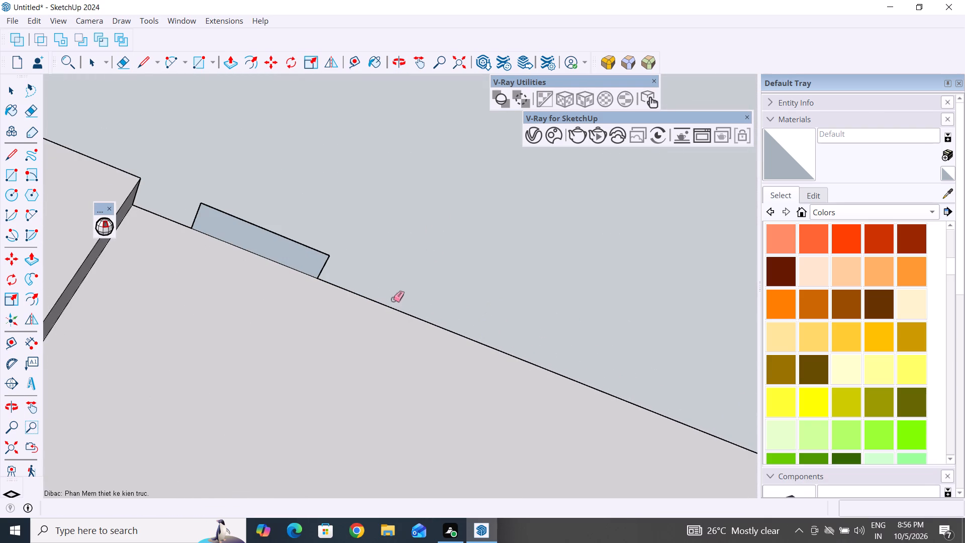
pyautogui.moveTo(364, 278); pyautogui.dragTo(186, 210)
pyautogui.moveTo(269, 221); pyautogui.dragTo(280, 240)
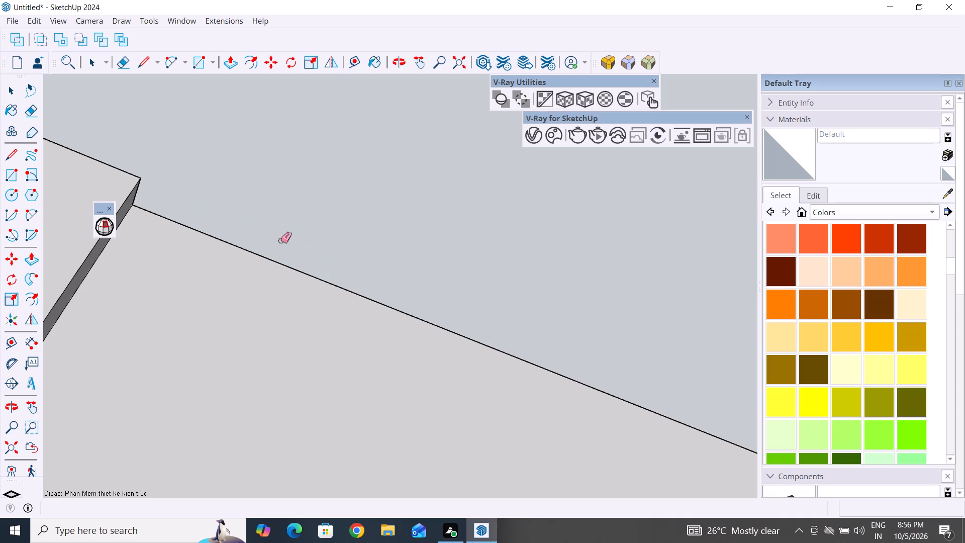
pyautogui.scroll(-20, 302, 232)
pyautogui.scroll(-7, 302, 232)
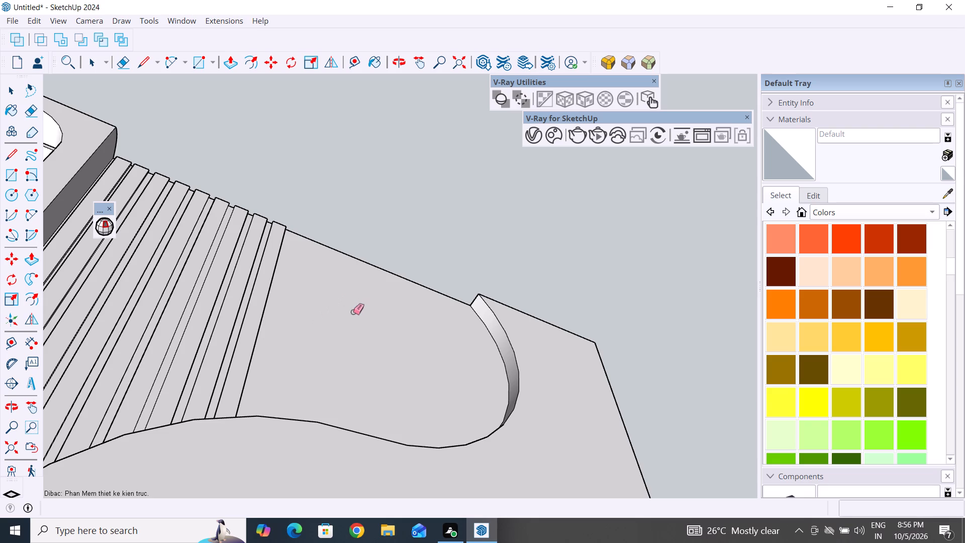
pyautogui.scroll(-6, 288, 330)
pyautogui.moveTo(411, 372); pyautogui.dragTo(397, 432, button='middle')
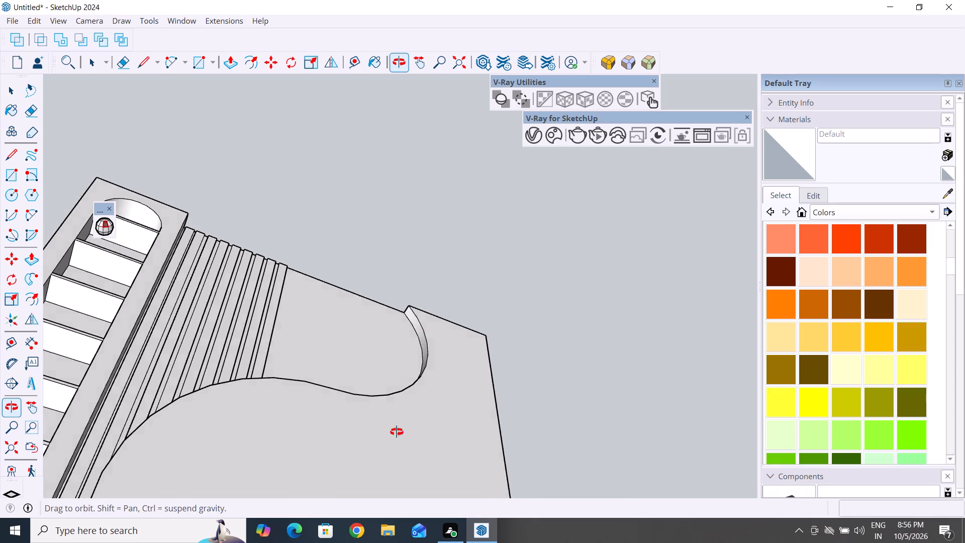
# Examine the cleaned-up slat row, niche strip and S-curved section of the panel from the front and at several angles.
pyautogui.moveTo(397, 432); pyautogui.dragTo(368, 523, button='middle')
pyautogui.scroll(1, 368, 499)
pyautogui.scroll(-5, 289, 193)
pyautogui.moveTo(325, 335); pyautogui.dragTo(260, 454, button='middle')
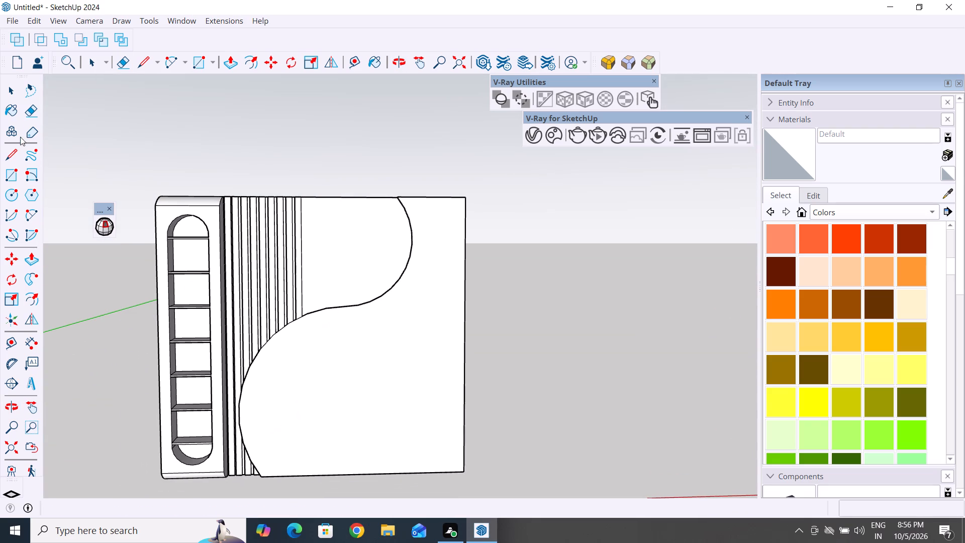
pyautogui.click(18, 90)
pyautogui.click(85, 122)
pyautogui.scroll(-6, 267, 413)
pyautogui.moveTo(325, 452); pyautogui.dragTo(368, 430, button='middle')
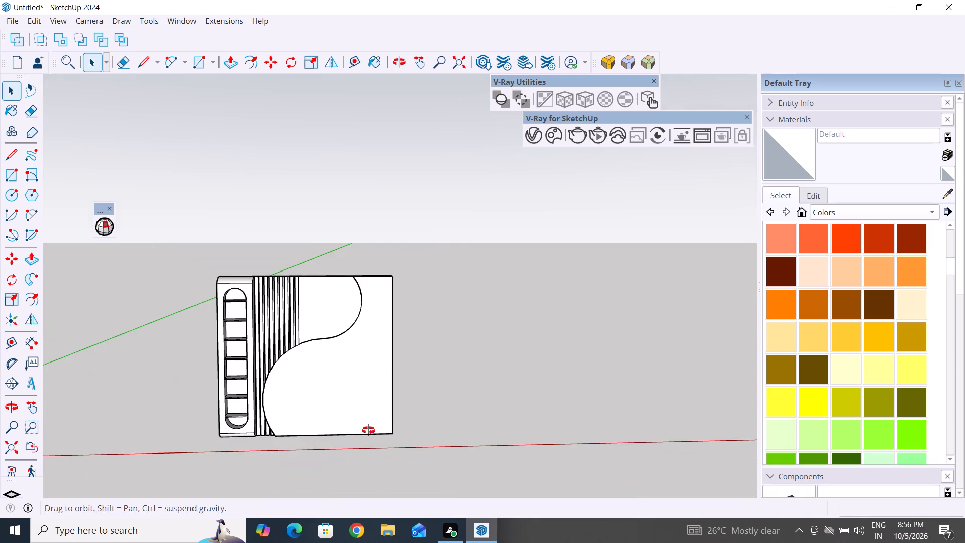
pyautogui.moveTo(368, 430); pyautogui.dragTo(457, 282, button='middle')
pyautogui.scroll(4, 276, 496)
pyautogui.moveTo(316, 383); pyautogui.dragTo(229, 486, button='middle')
pyautogui.moveTo(322, 323); pyautogui.dragTo(132, 471, button='middle')
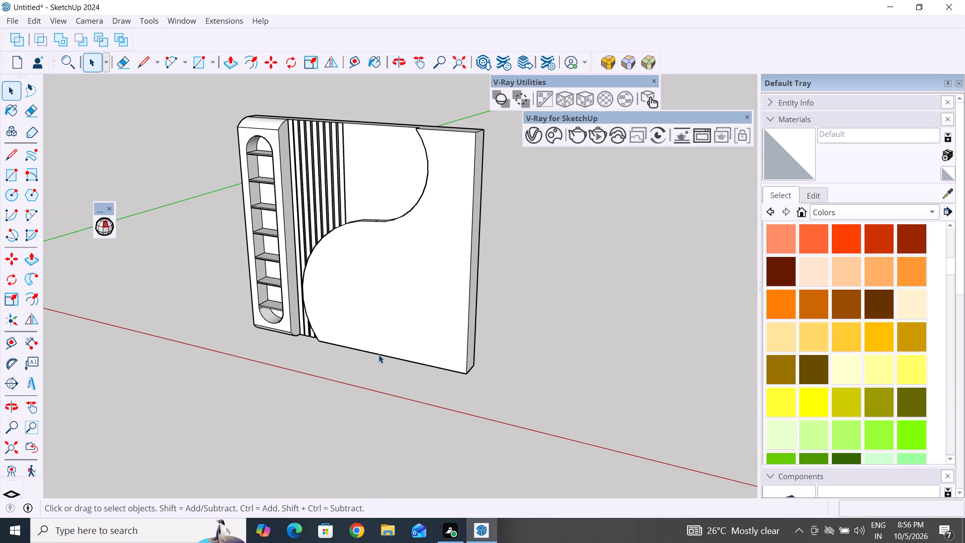
# Push/Pull the panel's narrow end face farthest from the niche strip outward to widen the panel slightly.
pyautogui.moveTo(542, 336); pyautogui.dragTo(393, 372, button='middle')
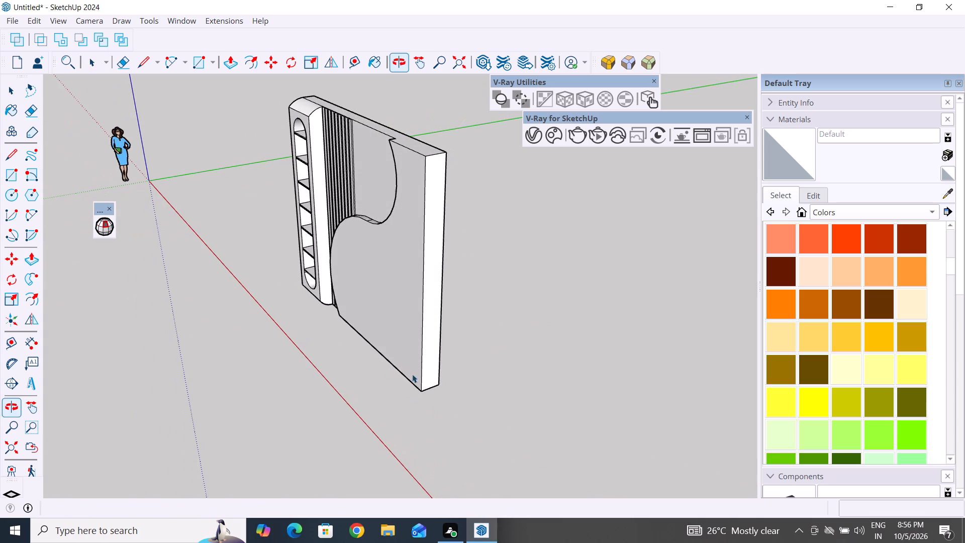
pyautogui.click(430, 373)
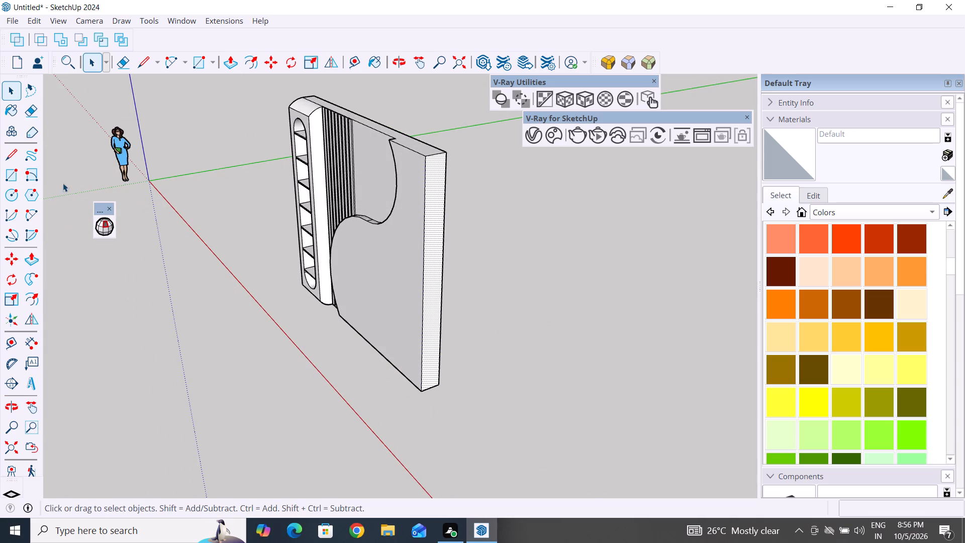
pyautogui.click(233, 58)
pyautogui.click(426, 371)
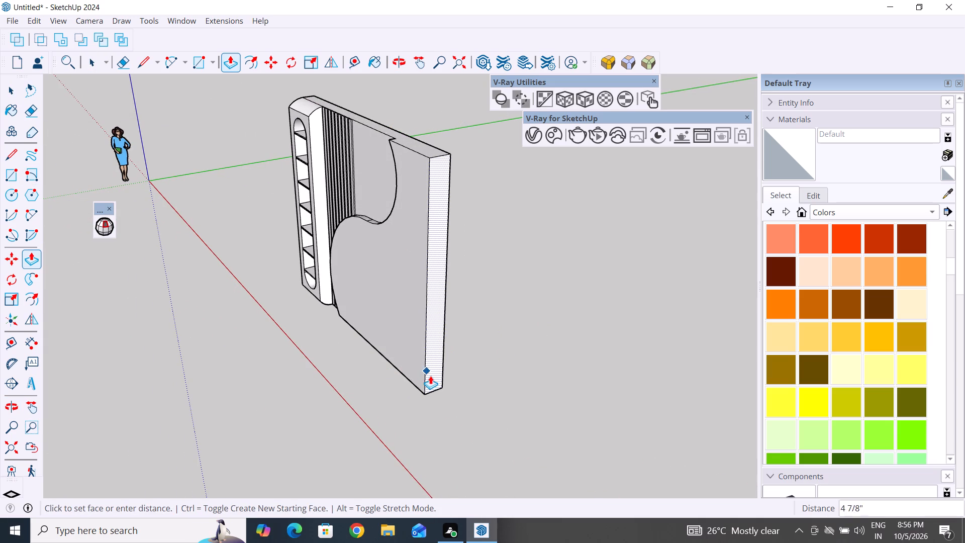
pyautogui.click(435, 383)
pyautogui.click(13, 92)
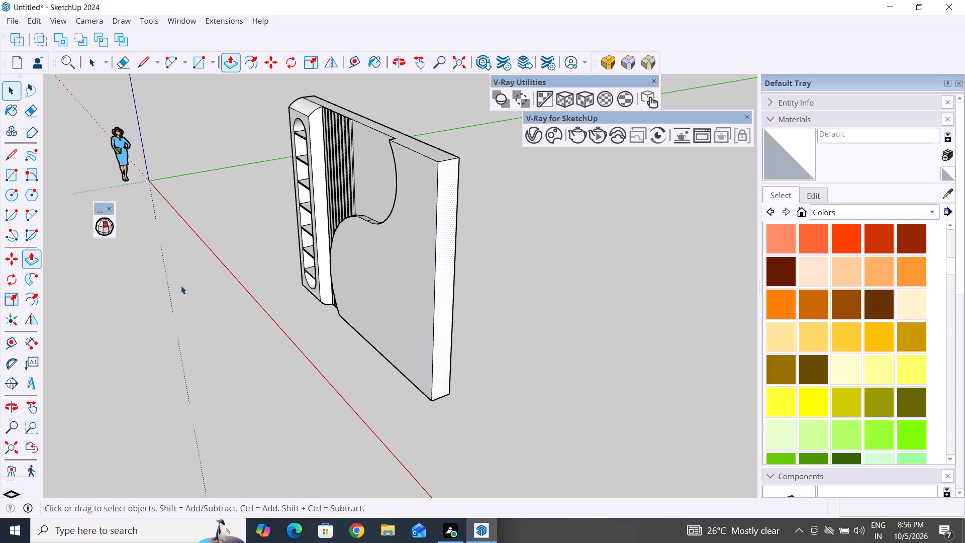
pyautogui.click(185, 305)
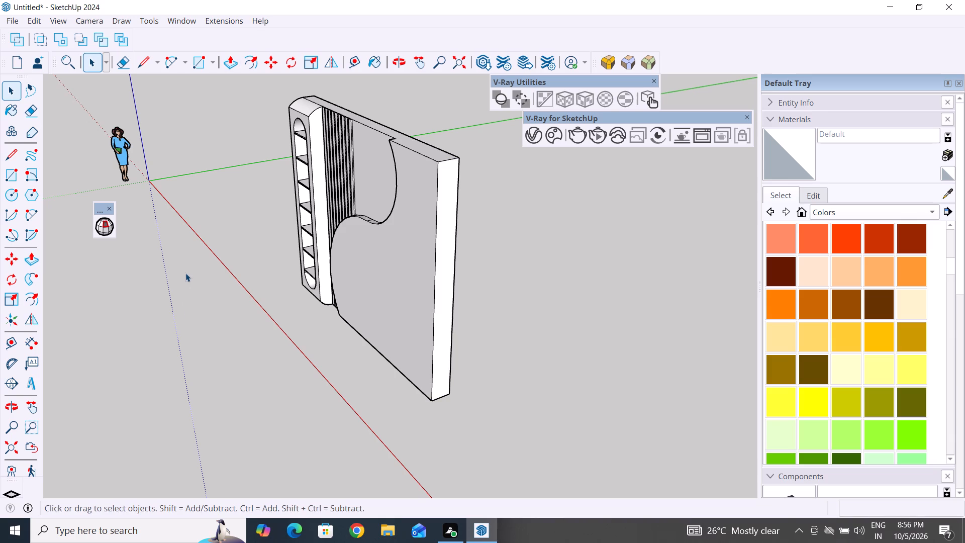
# Draw a circle of about 1' 5 7/8" radius on the panel's front face, centred on its bottom edge near the end opposite the niche strip.
pyautogui.scroll(-3, 310, 339)
pyautogui.moveTo(342, 357); pyautogui.dragTo(553, 368, button='middle')
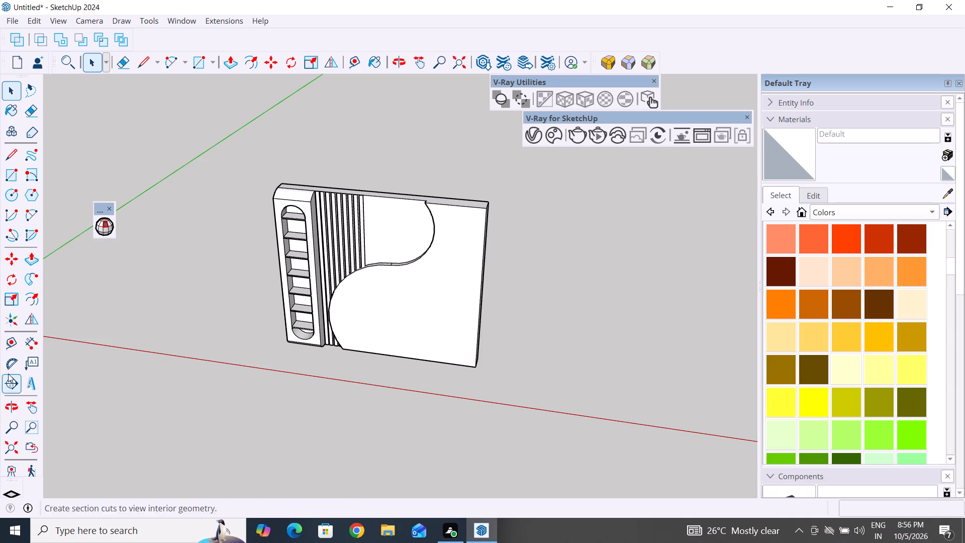
pyautogui.click(16, 194)
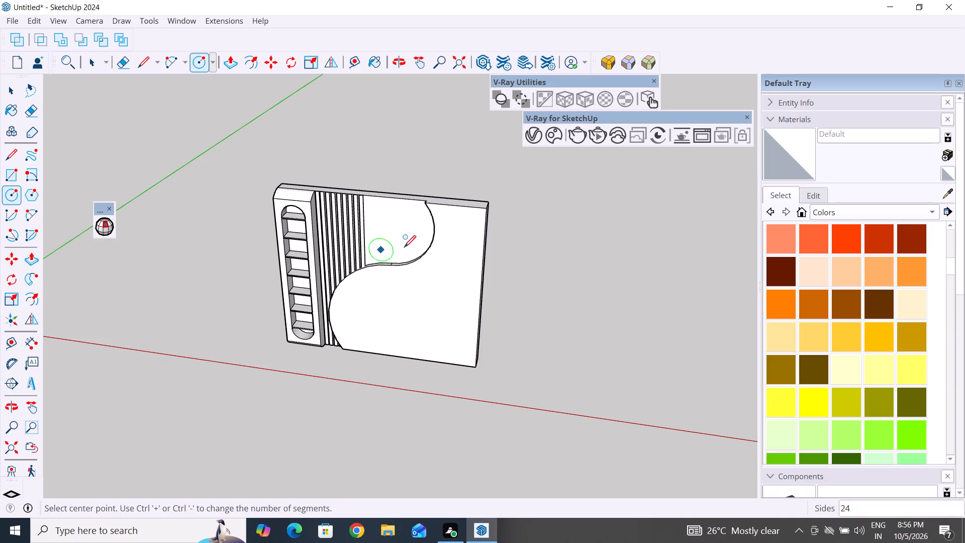
pyautogui.scroll(3, 437, 231)
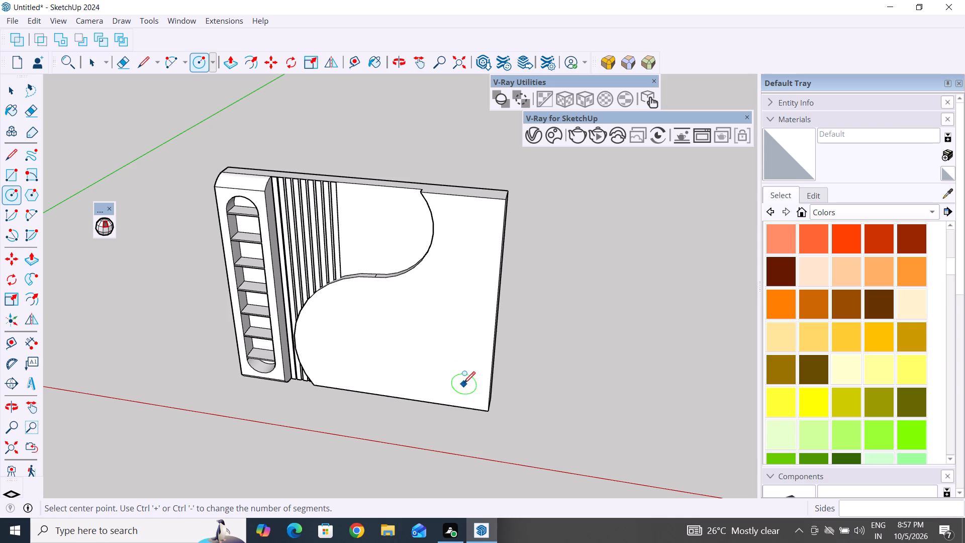
pyautogui.click(459, 408)
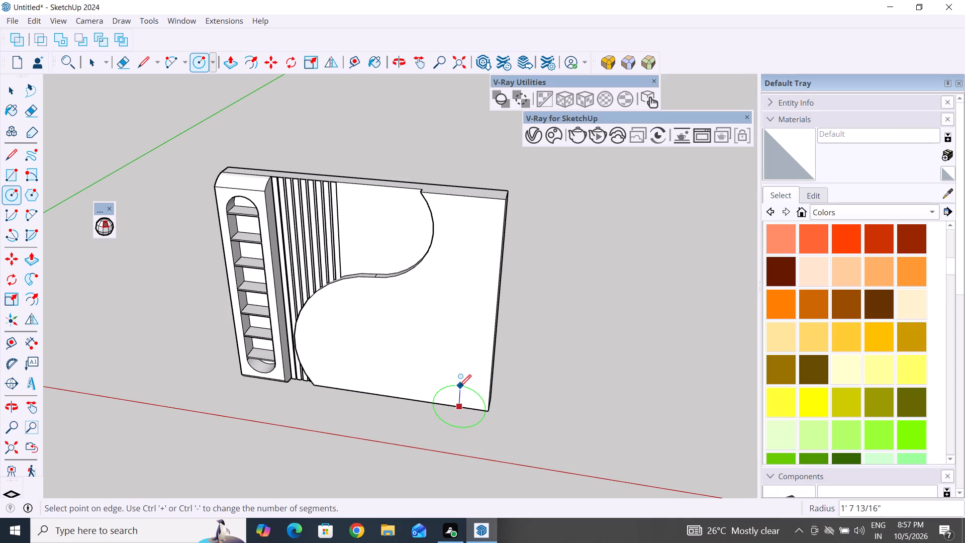
pyautogui.press('Escape')
pyautogui.click(451, 404)
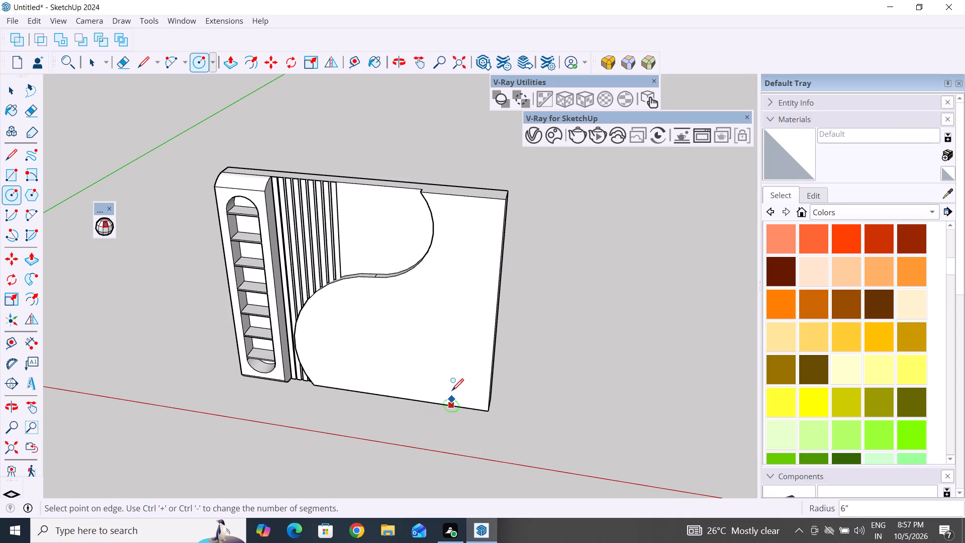
pyautogui.click(451, 387)
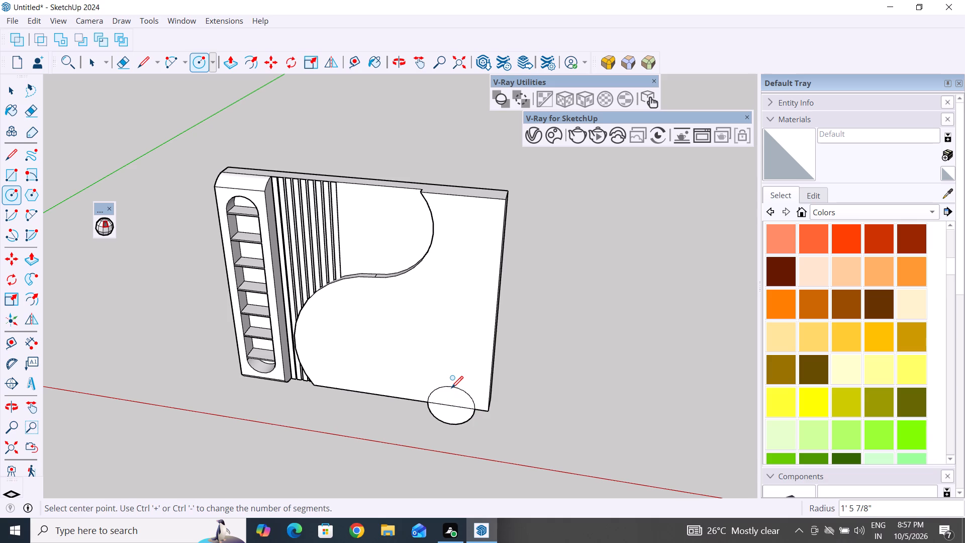
pyautogui.click(12, 97)
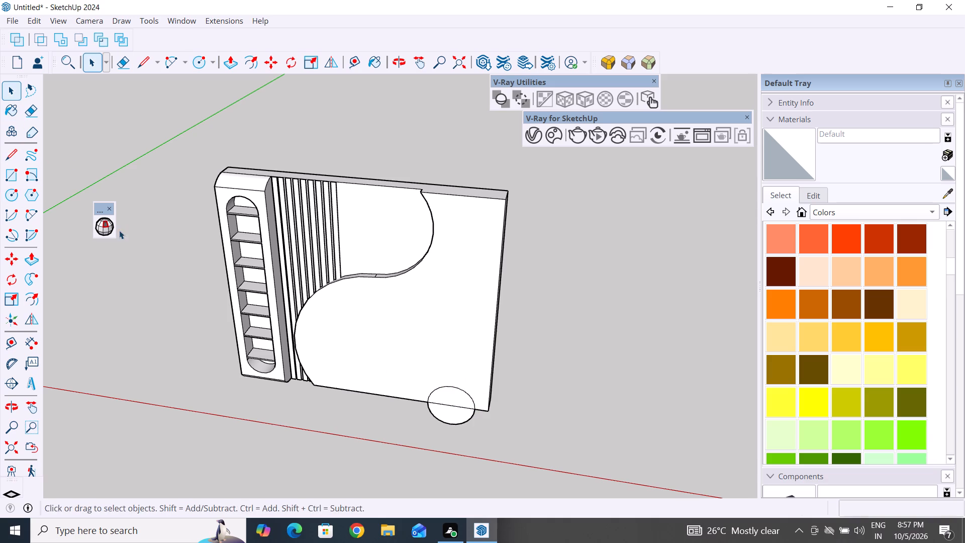
pyautogui.click(146, 237)
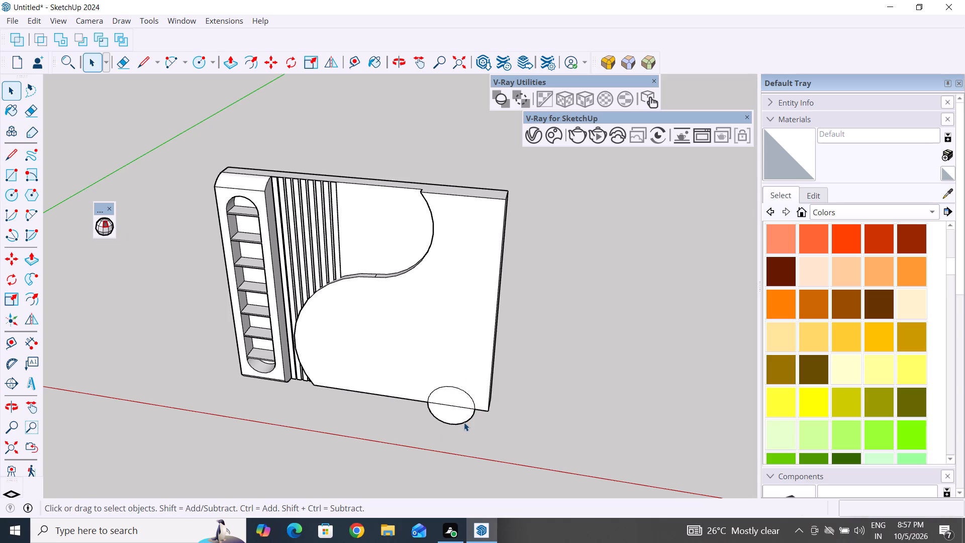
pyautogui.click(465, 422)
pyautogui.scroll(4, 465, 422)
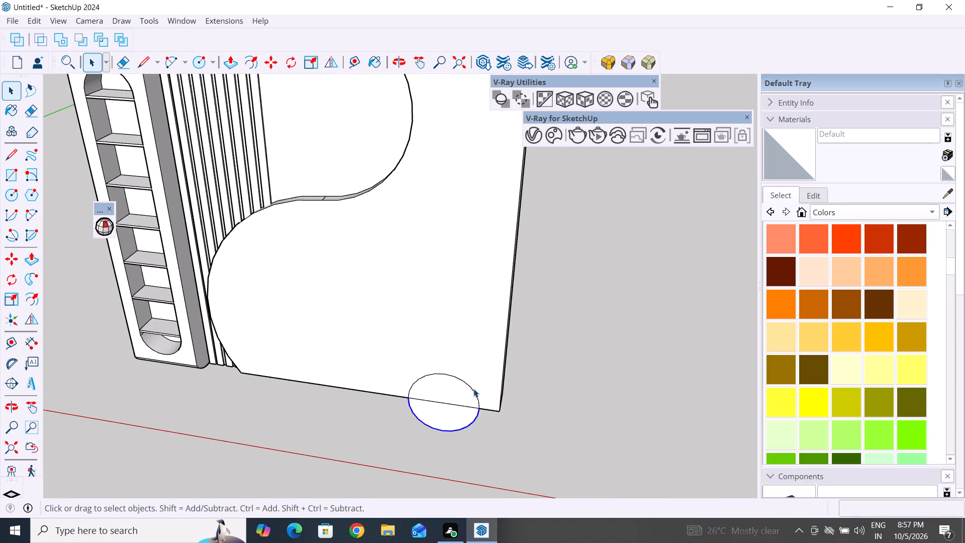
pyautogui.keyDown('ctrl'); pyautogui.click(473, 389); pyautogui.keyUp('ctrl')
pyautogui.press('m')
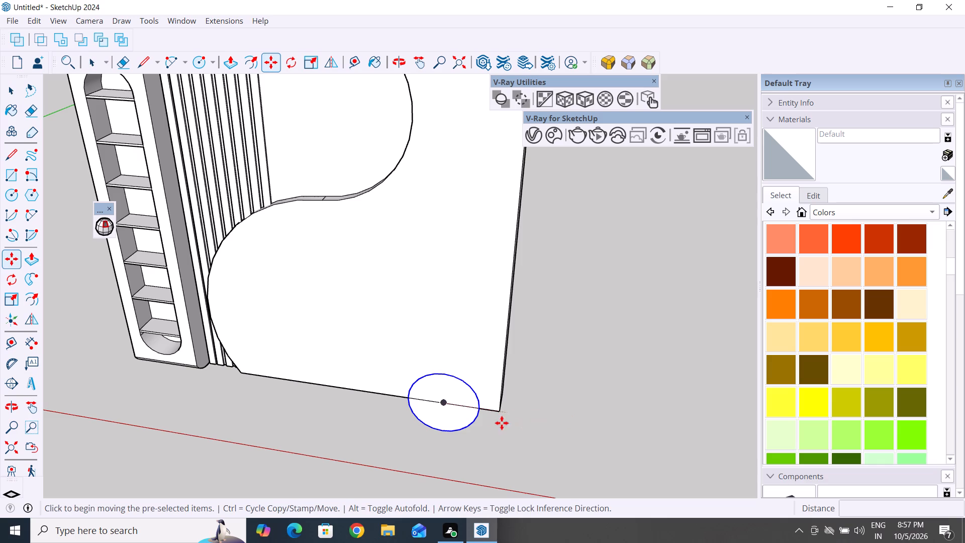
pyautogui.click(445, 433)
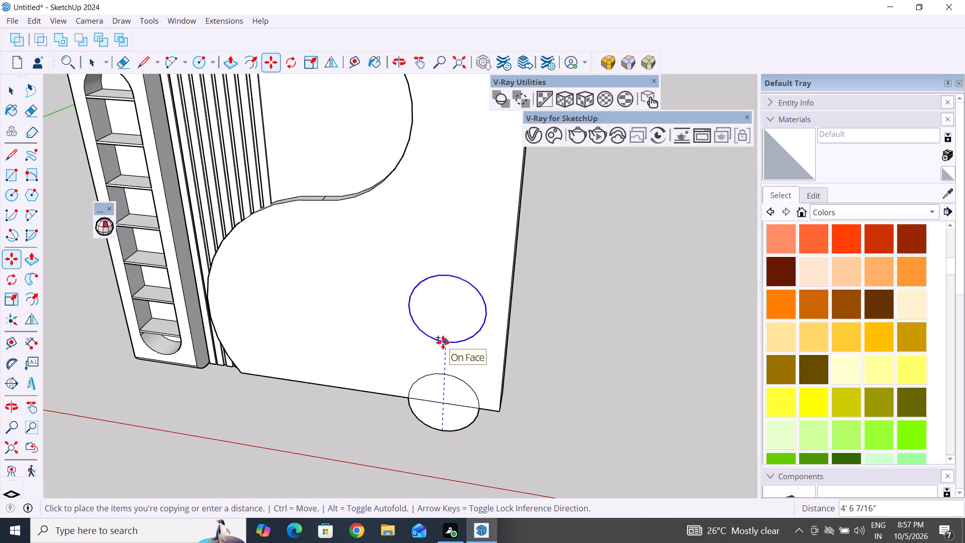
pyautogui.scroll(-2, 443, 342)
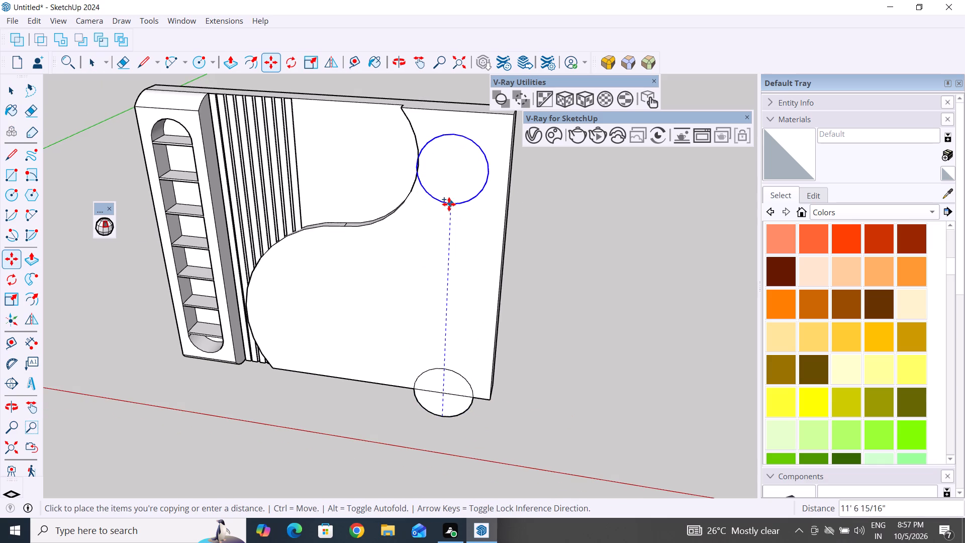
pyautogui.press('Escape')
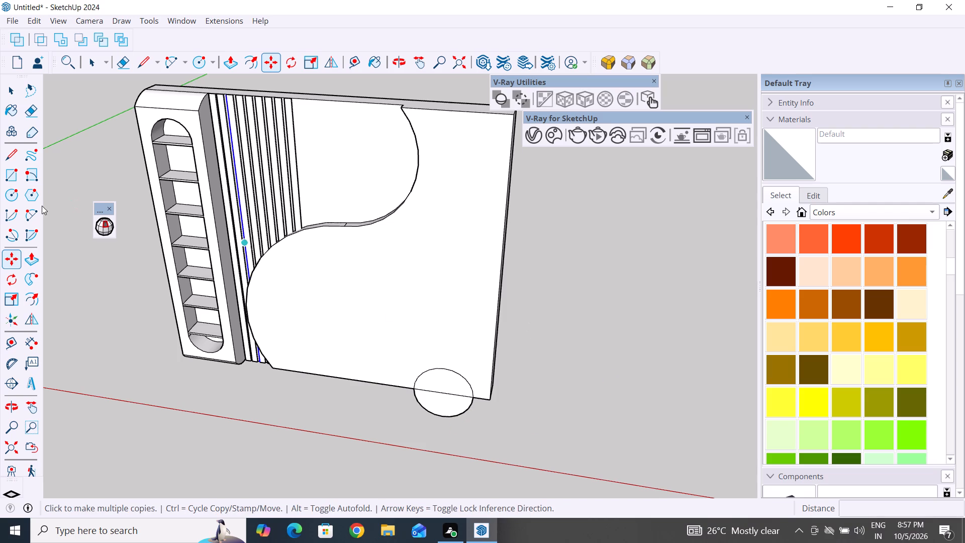
# Move the whole circle 6" along the red axis, toward the panel's end farthest from the niche strip.
pyautogui.click(15, 90)
pyautogui.click(463, 414)
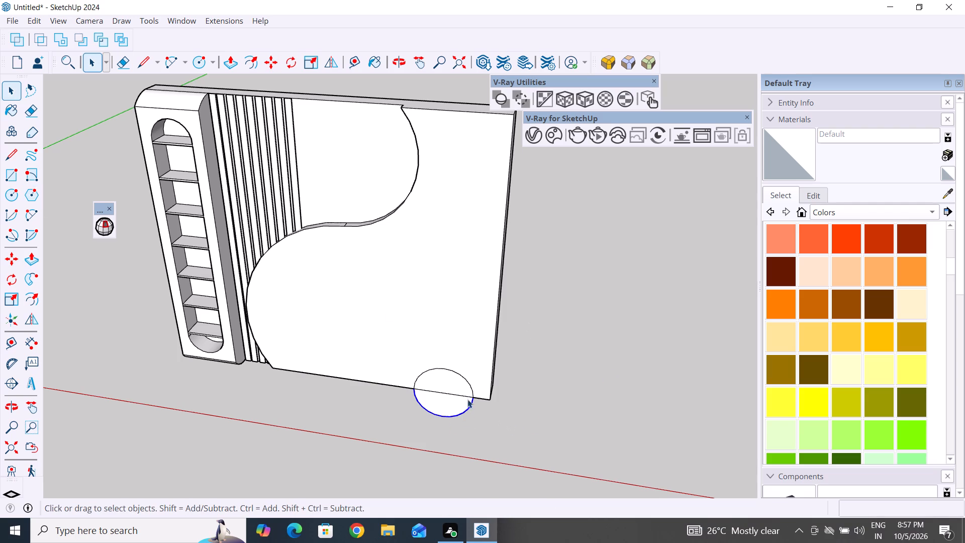
pyautogui.keyDown('ctrl'); pyautogui.click(471, 389); pyautogui.keyUp('ctrl')
pyautogui.press('m')
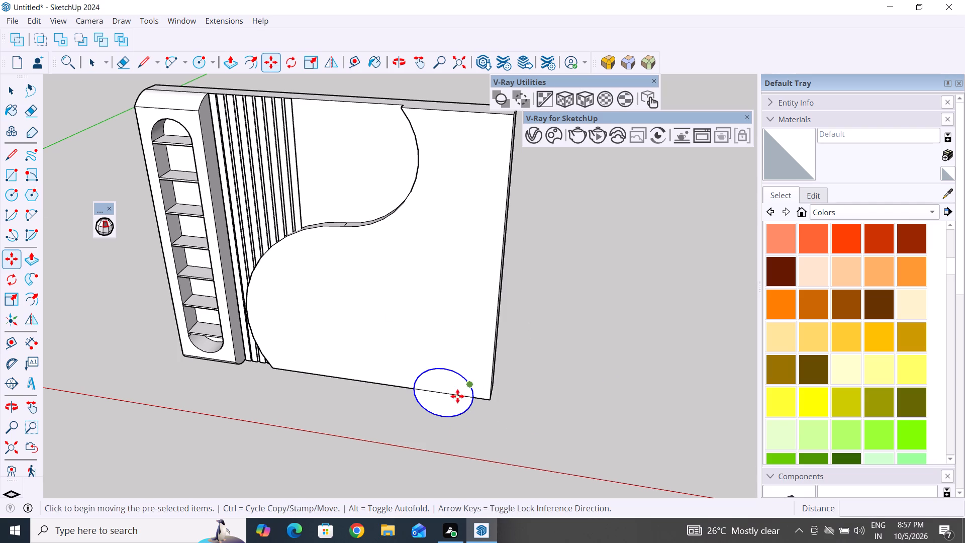
pyautogui.click(445, 398)
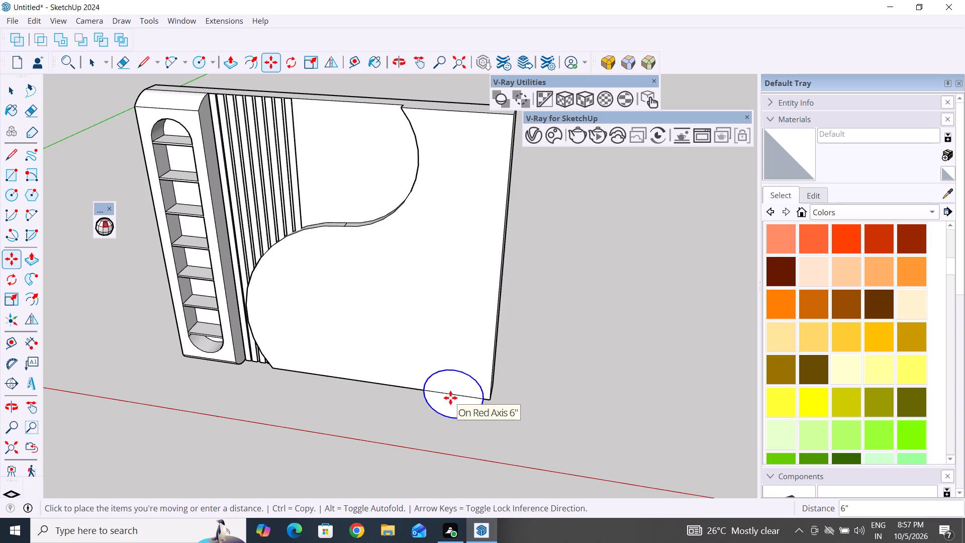
pyautogui.click(450, 398)
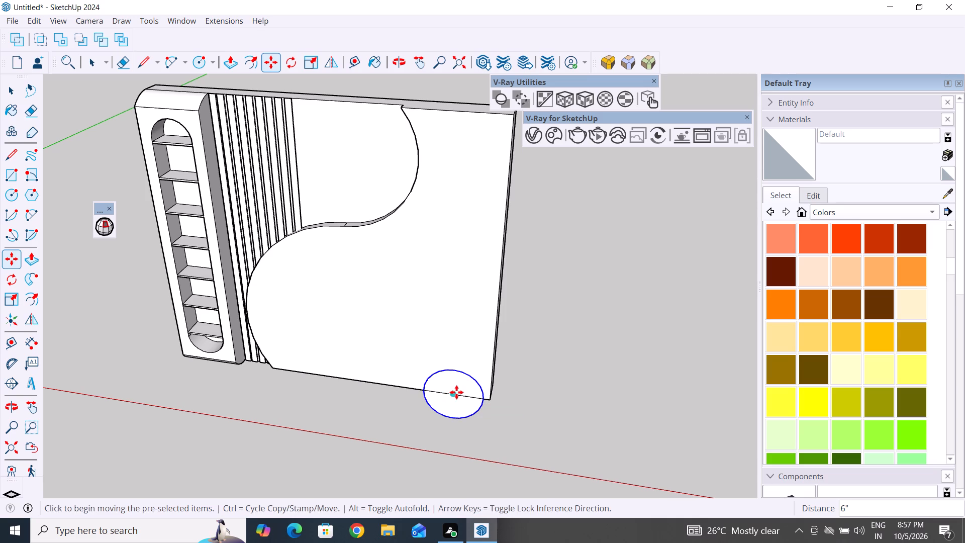
# Copy the circle from its centre straight up the panel's front face.
pyautogui.click(454, 395)
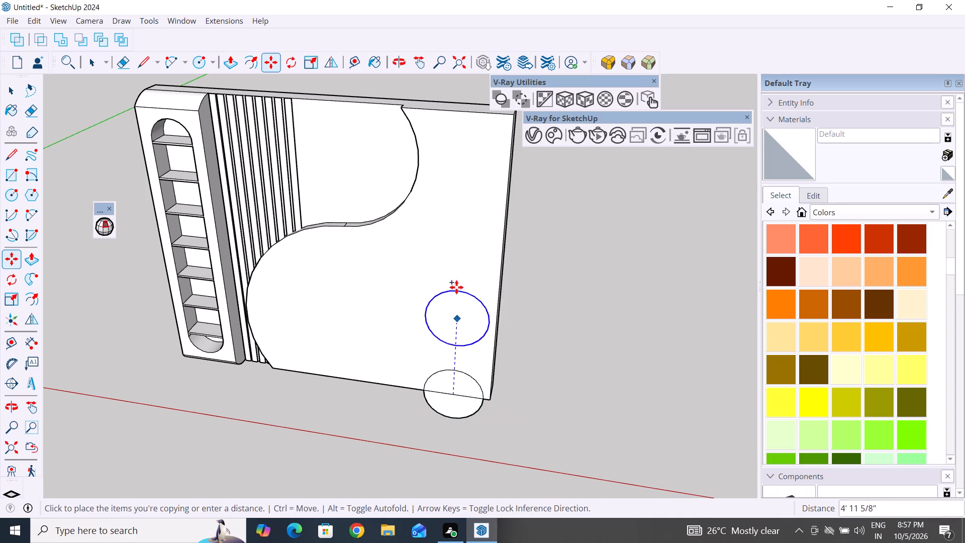
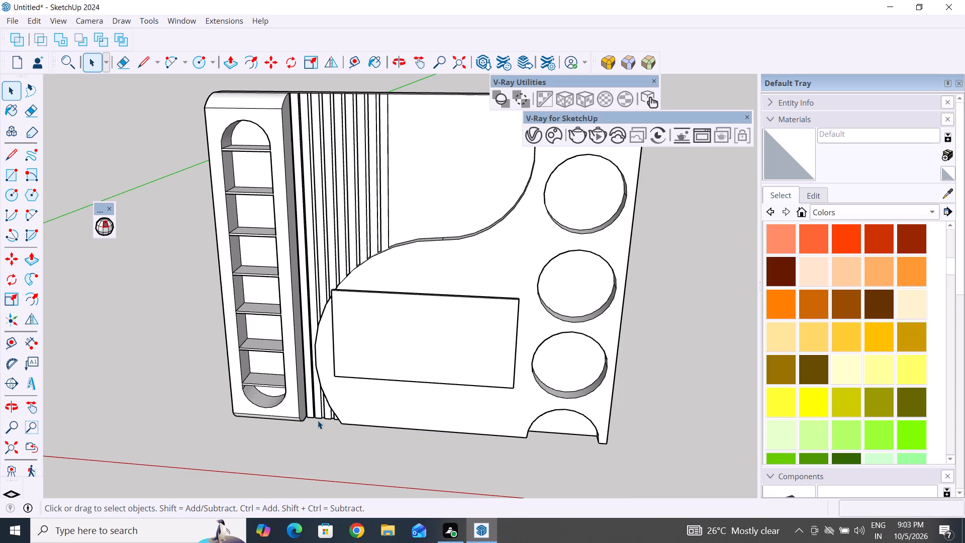
# Draw a rectangle over the panel's underside, from the back corner below the niche strip to the opposite corner at the far end.
pyautogui.moveTo(357, 424); pyautogui.dragTo(506, 364, button='middle')
pyautogui.scroll(-2, 394, 324)
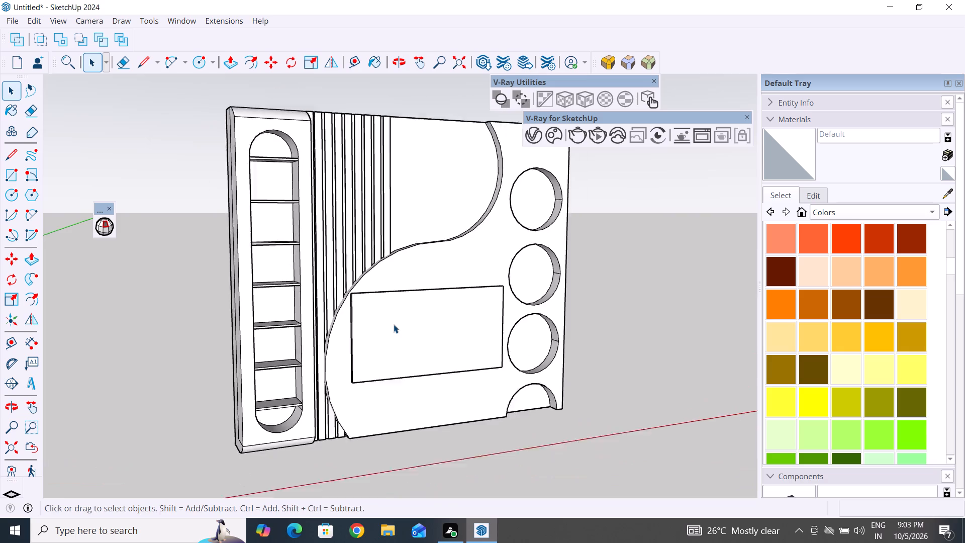
pyautogui.scroll(-3, 394, 324)
pyautogui.moveTo(389, 440); pyautogui.dragTo(564, 218, button='middle')
pyautogui.scroll(4, 340, 338)
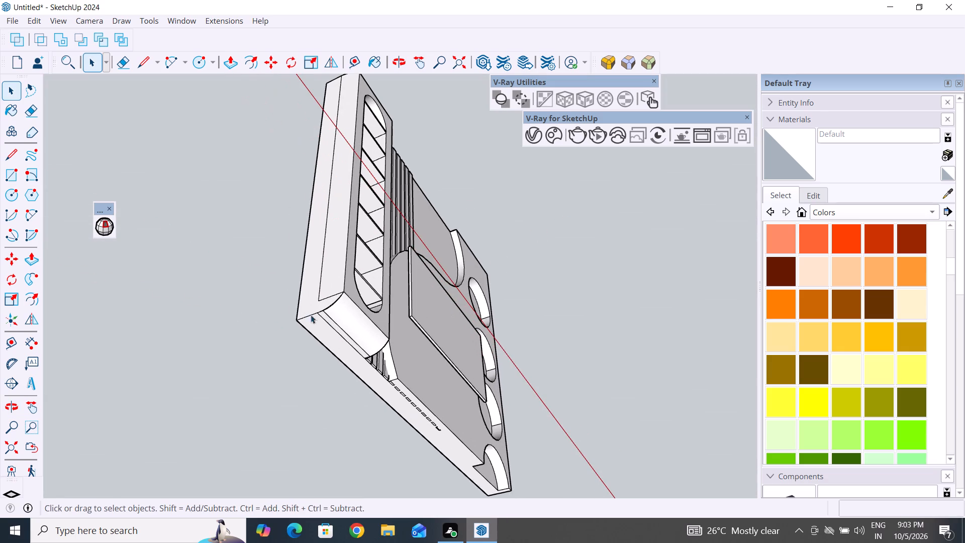
pyautogui.click(10, 174)
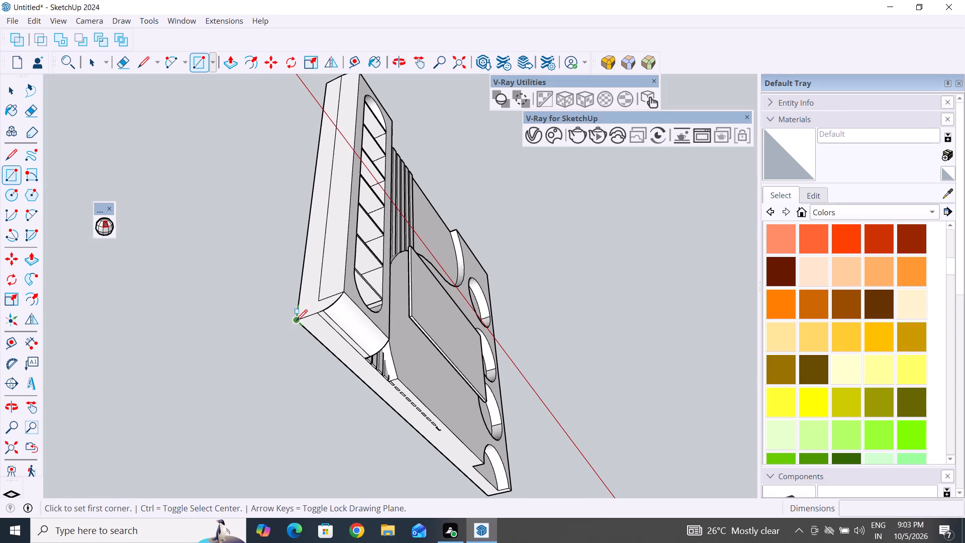
pyautogui.click(297, 320)
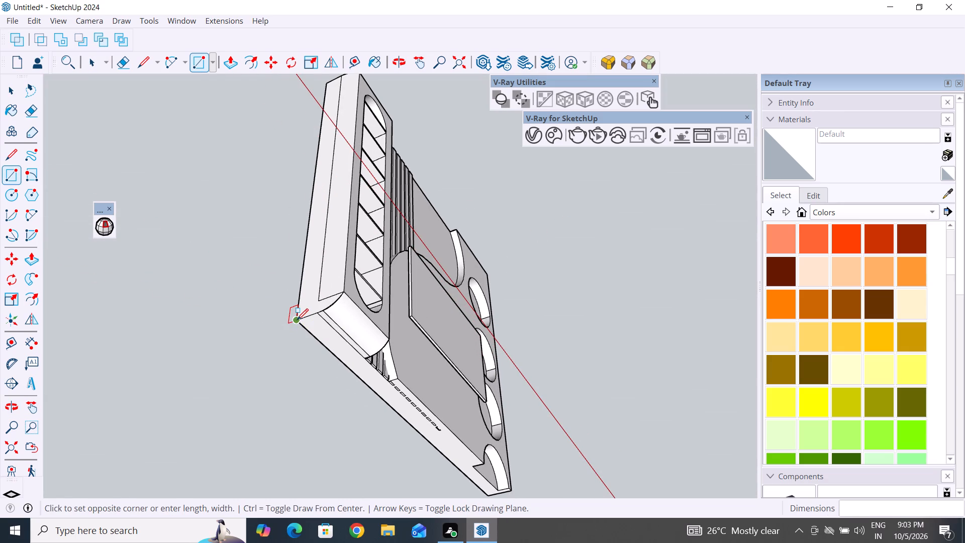
pyautogui.scroll(-5, 297, 321)
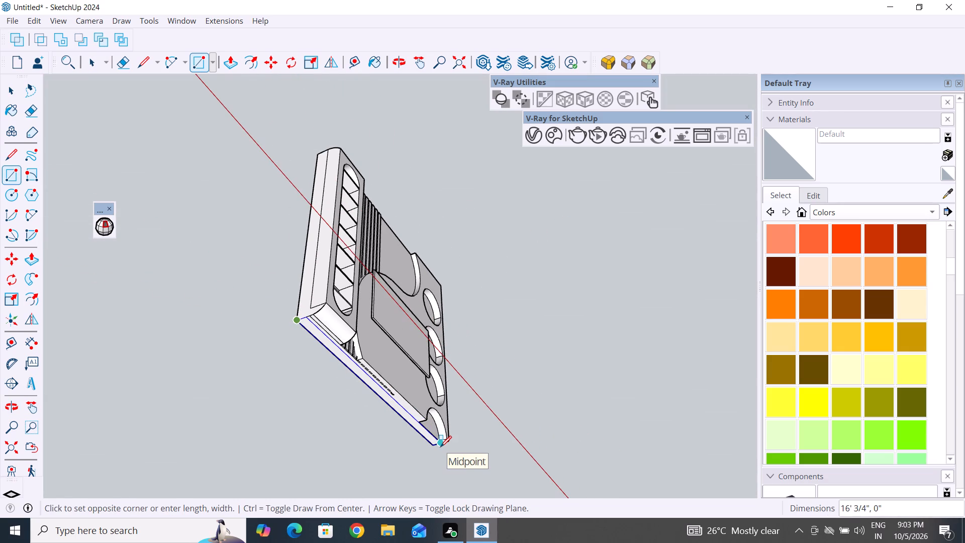
pyautogui.click(440, 447)
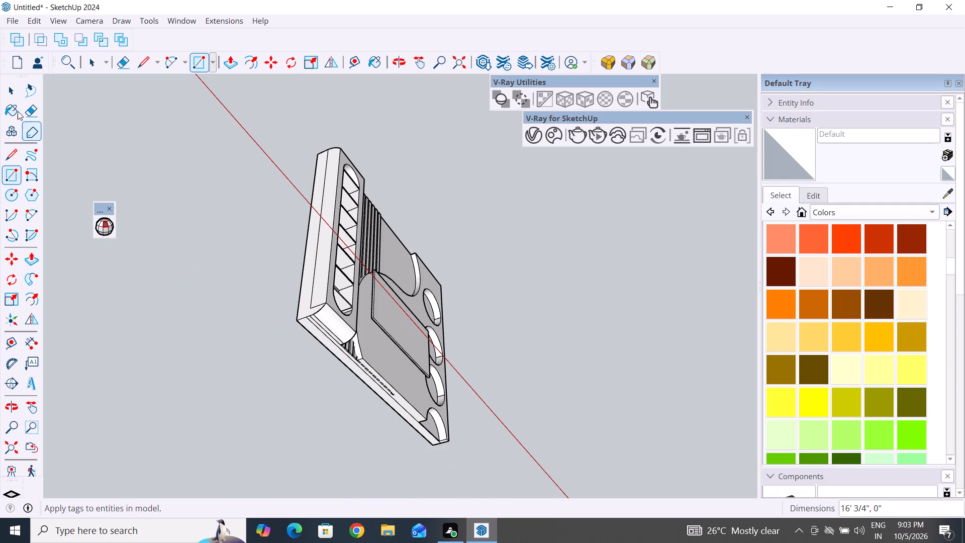
# Push/Pull the panel's underside face down about 1' 8 5/16" to add a base along its full length.
pyautogui.click(224, 64)
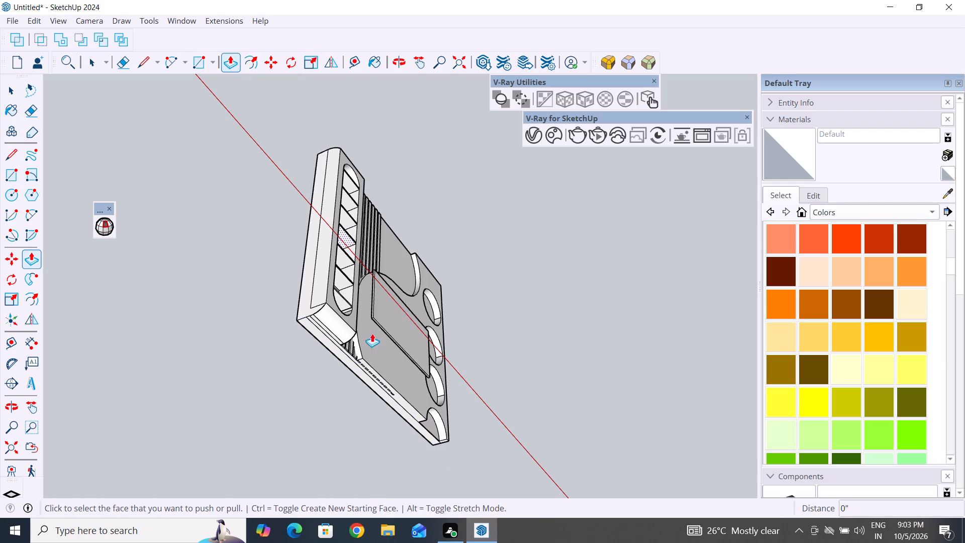
pyautogui.click(320, 331)
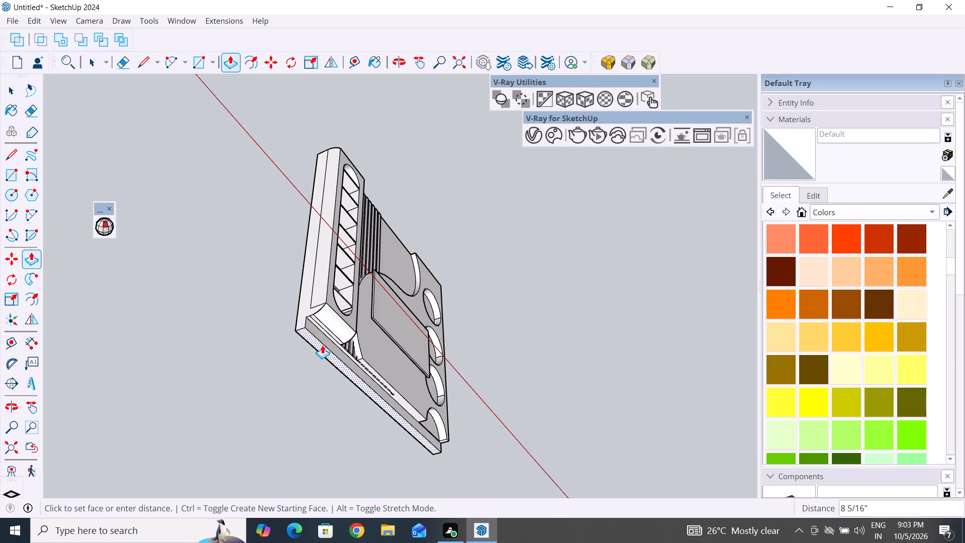
pyautogui.moveTo(323, 348); pyautogui.dragTo(324, 456, button='middle')
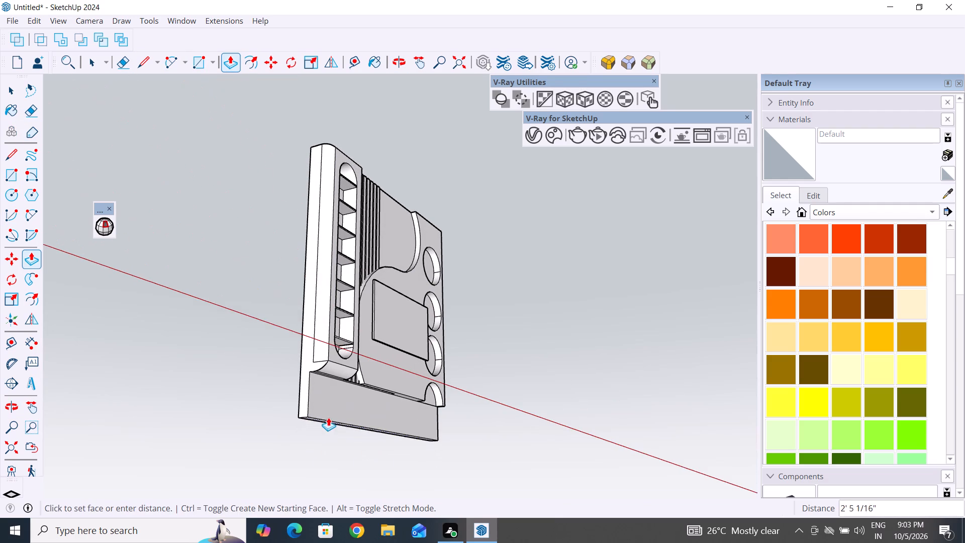
pyautogui.scroll(3, 331, 407)
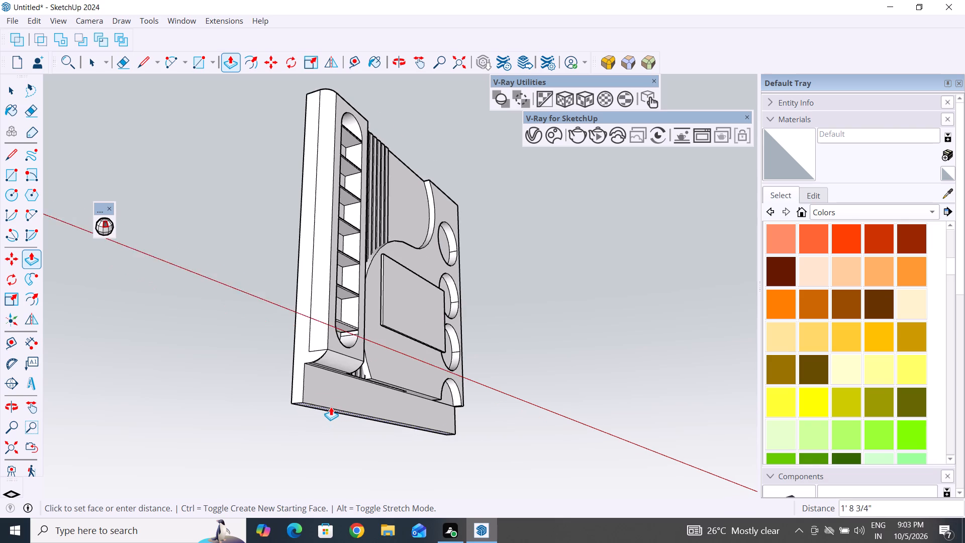
pyautogui.click(332, 406)
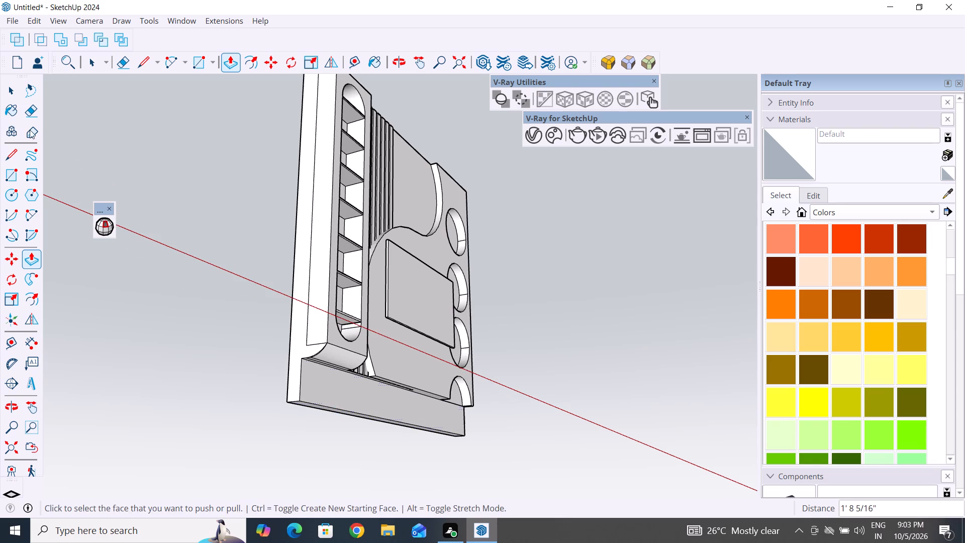
# Push/Pull the long front face of the new base outward, with the last pull about 8 9/16", so it projects as a ledge.
pyautogui.click(4, 88)
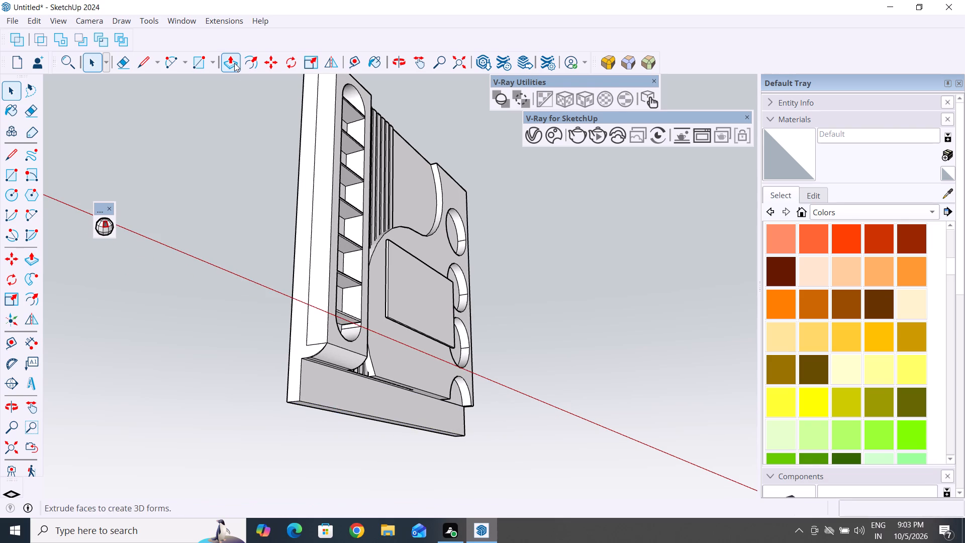
pyautogui.click(234, 63)
pyautogui.click(350, 390)
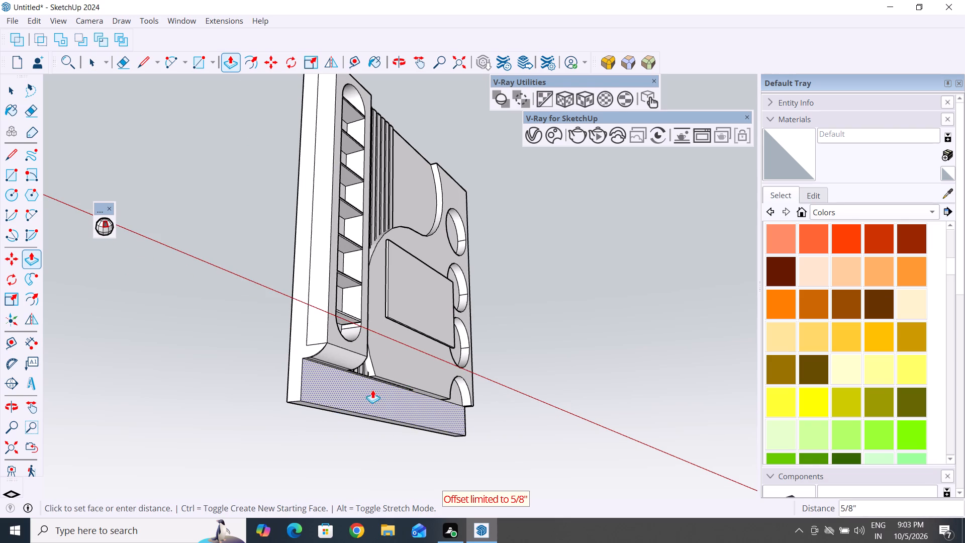
pyautogui.click(379, 389)
pyautogui.moveTo(331, 393); pyautogui.dragTo(389, 416)
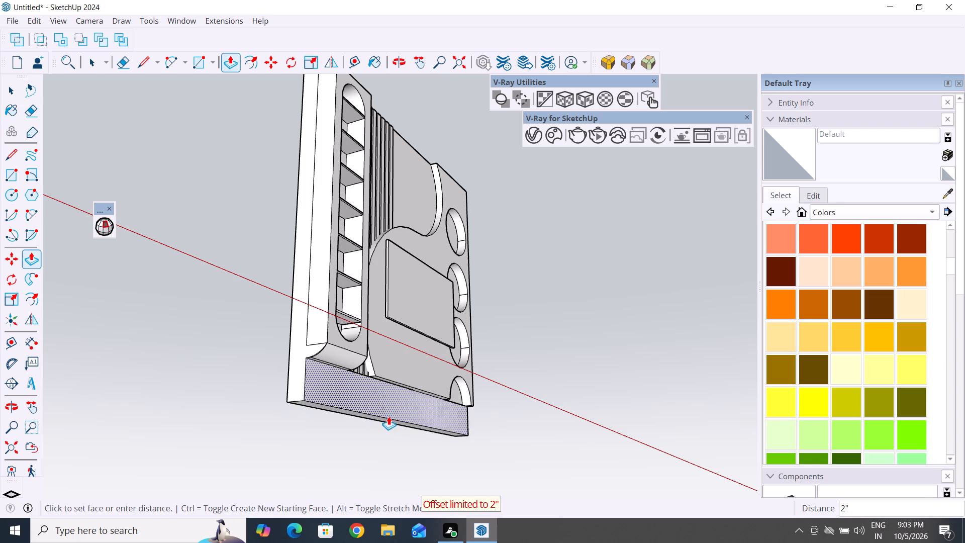
pyautogui.moveTo(389, 416); pyautogui.dragTo(435, 420)
pyautogui.moveTo(311, 376); pyautogui.dragTo(494, 396)
pyautogui.moveTo(318, 368); pyautogui.dragTo(446, 385)
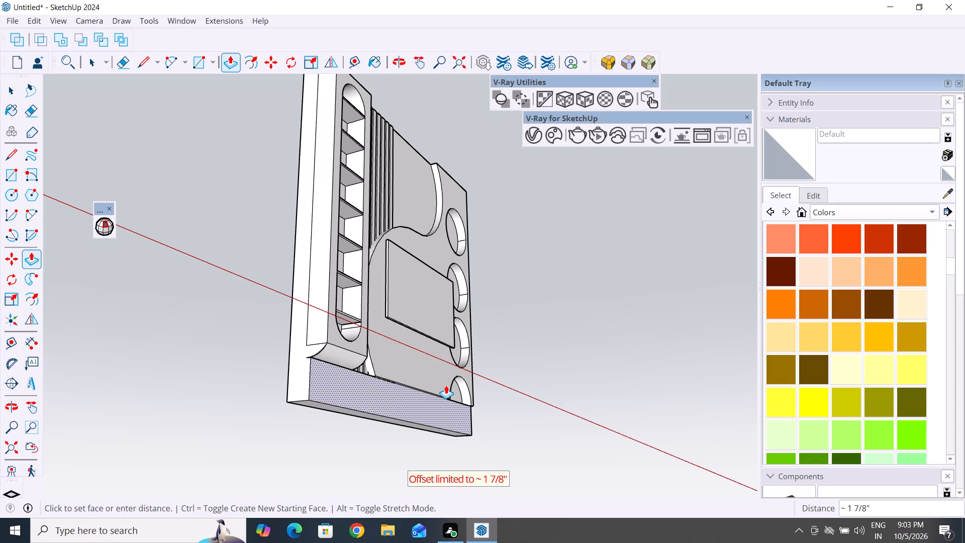
pyautogui.moveTo(446, 385); pyautogui.dragTo(485, 385)
pyautogui.moveTo(313, 381); pyautogui.dragTo(512, 404)
pyautogui.moveTo(348, 391); pyautogui.dragTo(500, 412)
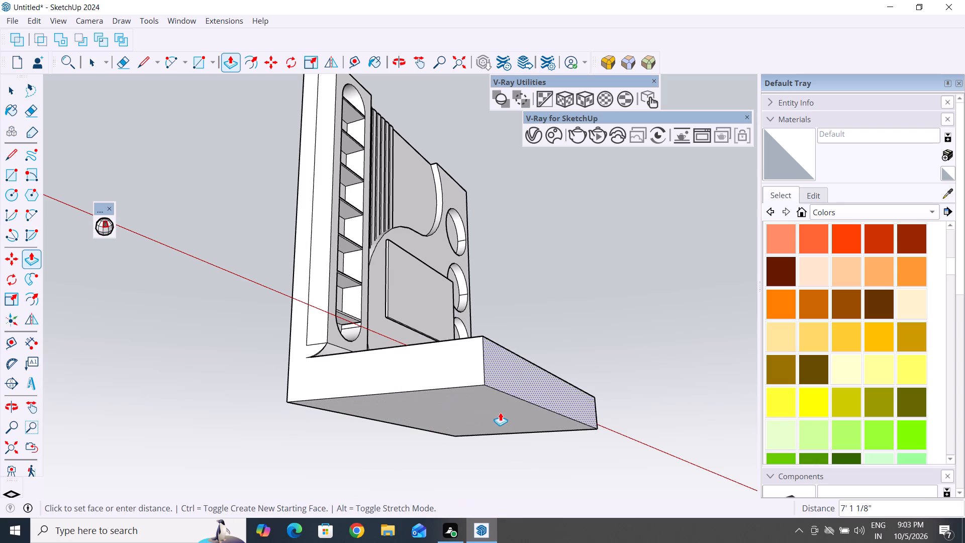
pyautogui.moveTo(500, 412); pyautogui.dragTo(355, 398)
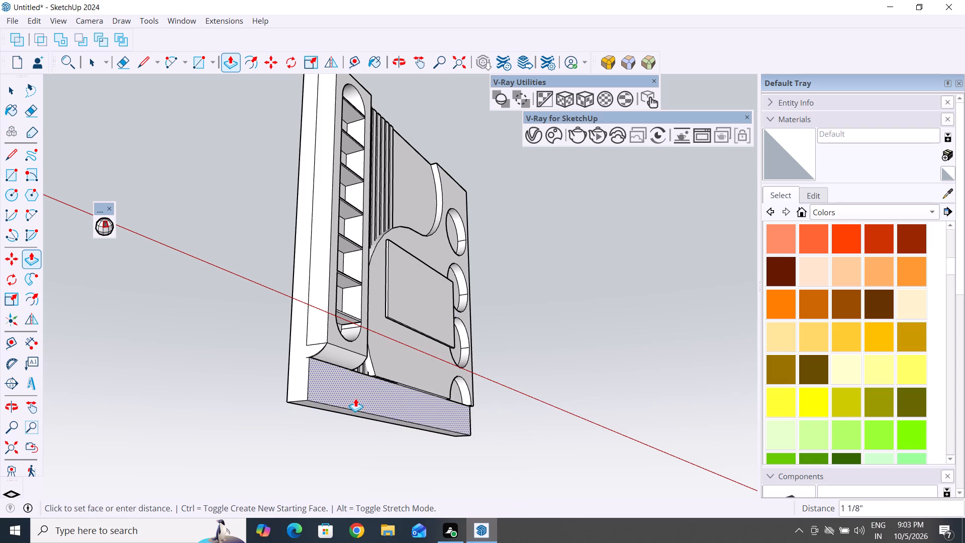
pyautogui.moveTo(355, 398); pyautogui.dragTo(363, 398)
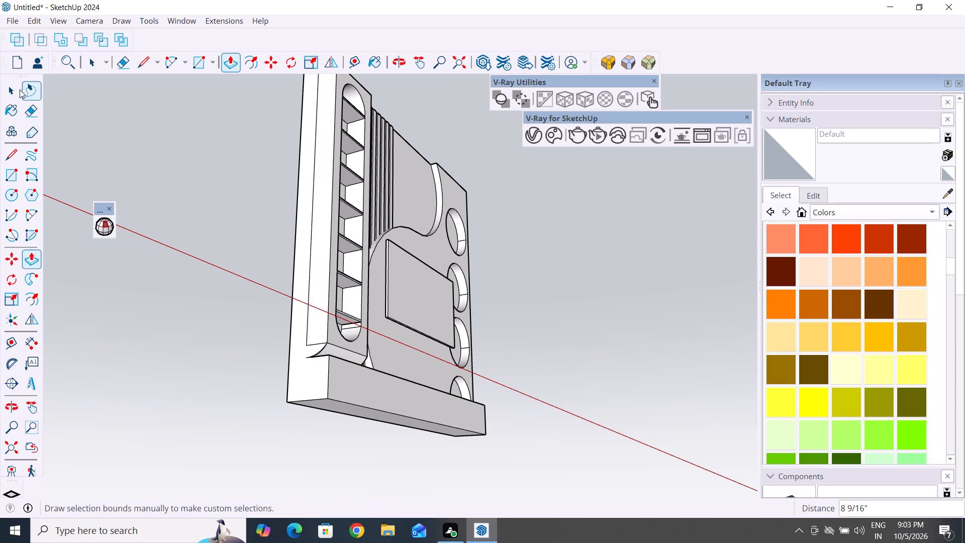
pyautogui.click(9, 86)
# Push/Pull the ledge's front face farther outward by about 5 7/16", plus a further 3 11/16".
pyautogui.moveTo(420, 395); pyautogui.dragTo(426, 485, button='middle')
pyautogui.scroll(3, 320, 424)
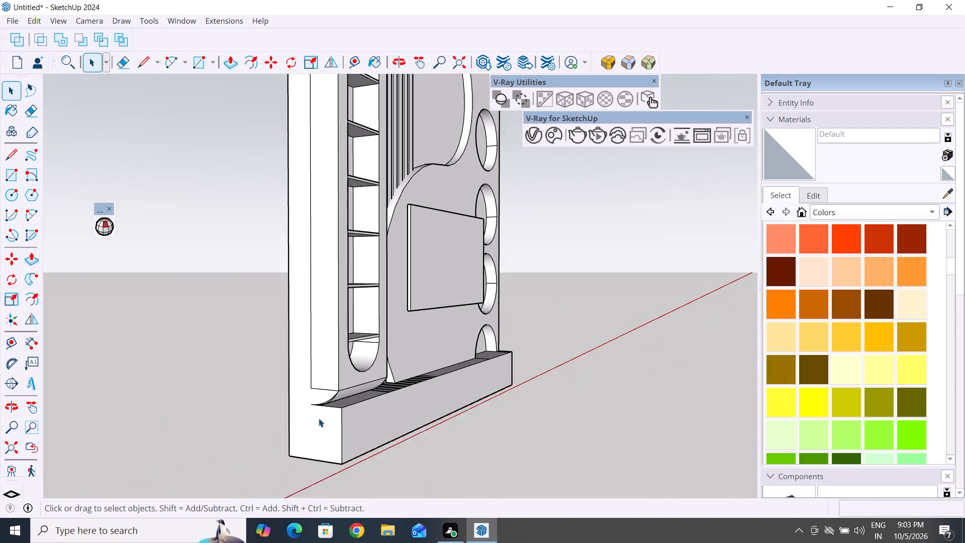
pyautogui.scroll(1, 319, 418)
pyautogui.moveTo(337, 431); pyautogui.dragTo(341, 465, button='middle')
pyautogui.scroll(3, 343, 442)
pyautogui.moveTo(549, 330); pyautogui.dragTo(549, 334, button='middle')
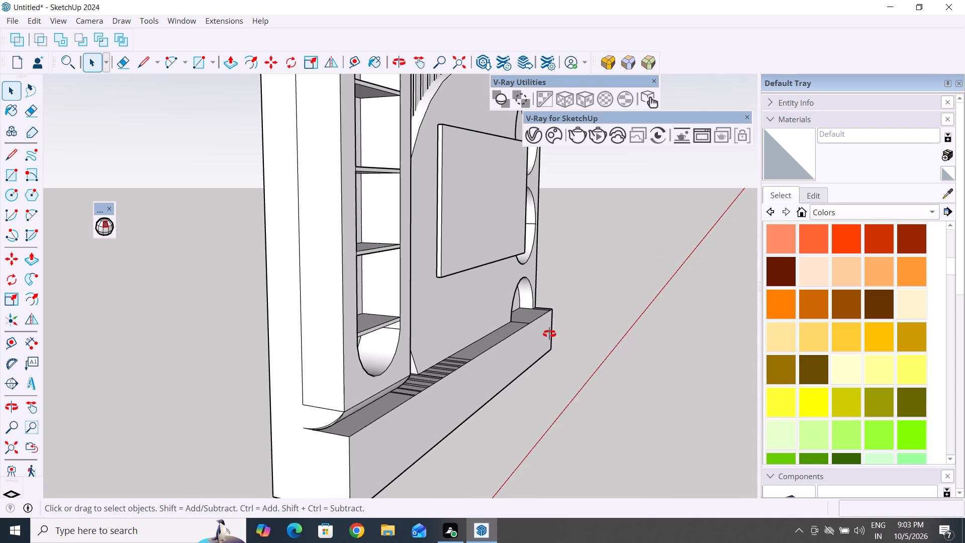
pyautogui.moveTo(549, 334); pyautogui.dragTo(409, 432, button='middle')
pyautogui.scroll(-9, 441, 377)
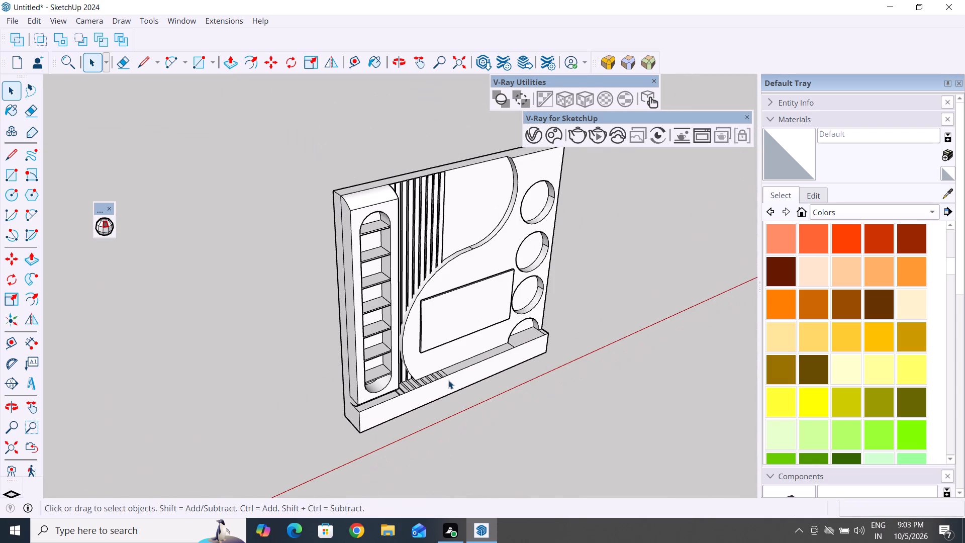
pyautogui.click(234, 61)
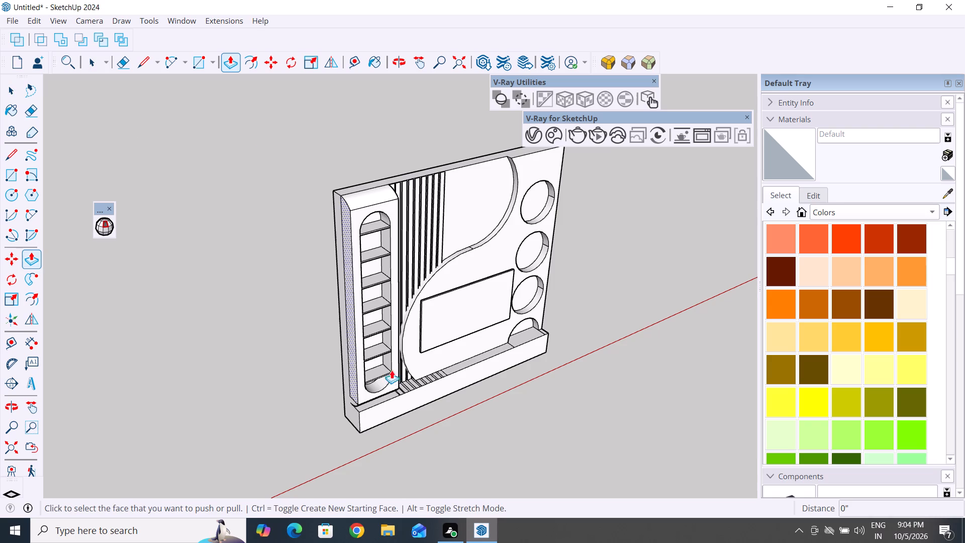
pyautogui.scroll(2, 437, 437)
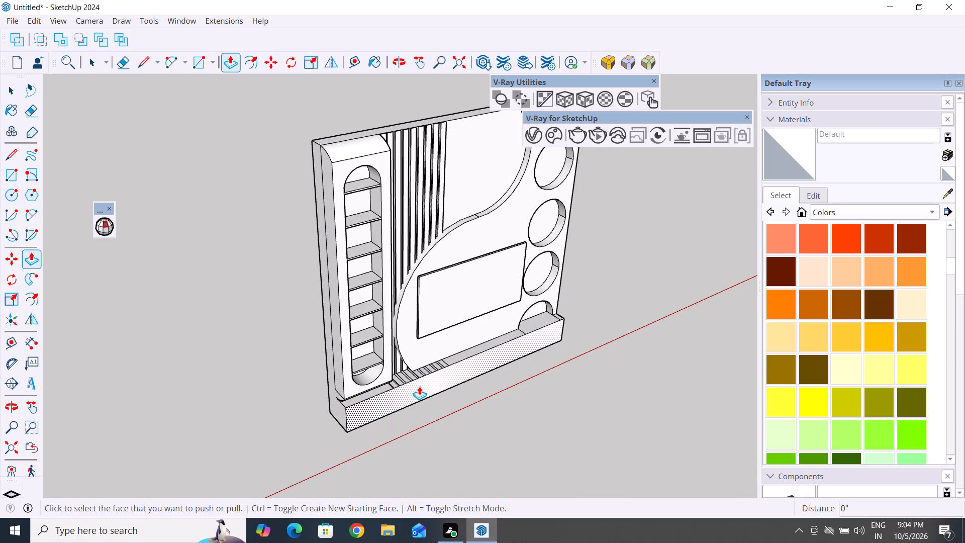
pyautogui.moveTo(419, 386); pyautogui.dragTo(425, 388)
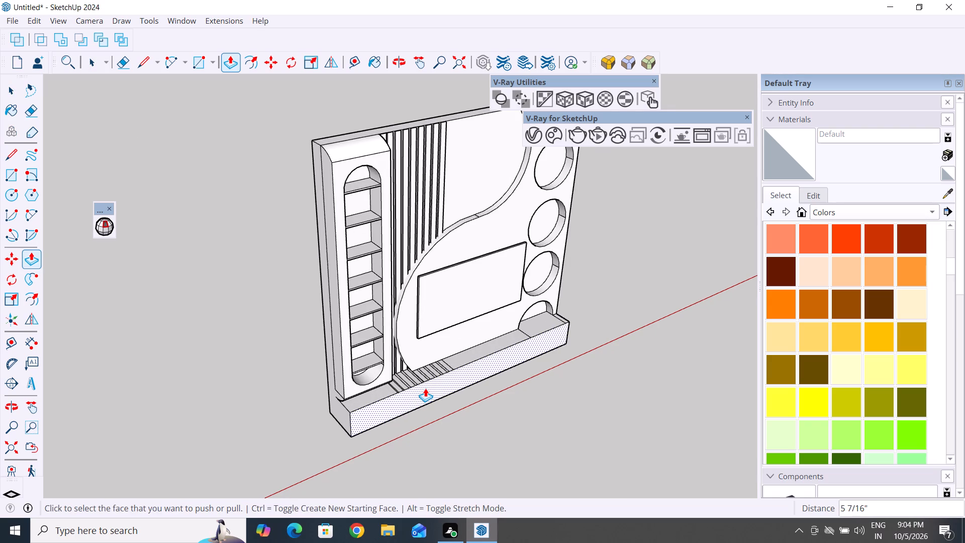
pyautogui.click(425, 388)
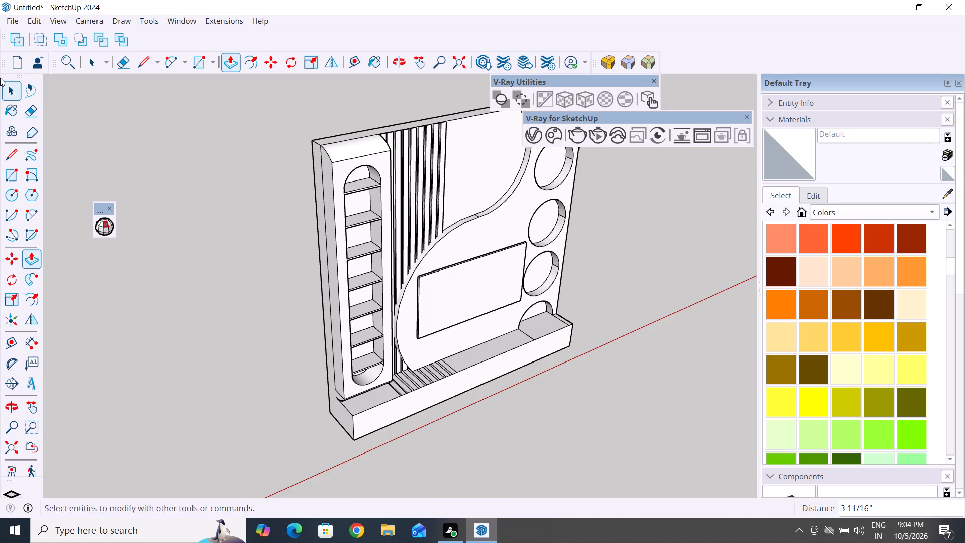
pyautogui.click(12, 87)
# Examine the bottom ledge from several angles, including its top face where it meets the slats and the half-circle recess.
pyautogui.scroll(2, 362, 379)
pyautogui.moveTo(528, 409); pyautogui.dragTo(338, 516, button='middle')
pyautogui.scroll(2, 469, 403)
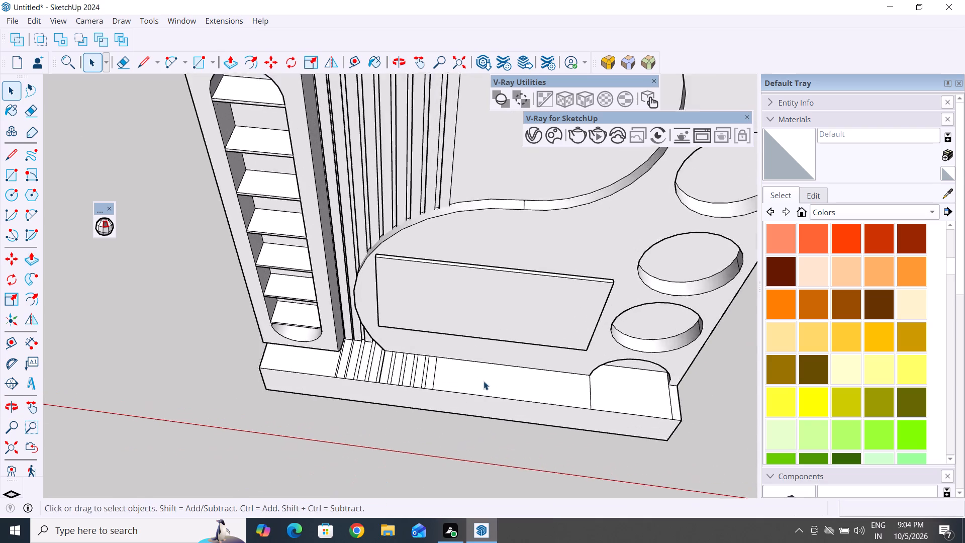
pyautogui.scroll(1, 484, 381)
pyautogui.moveTo(555, 410); pyautogui.dragTo(758, 308, button='middle')
pyautogui.scroll(3, 555, 406)
pyautogui.moveTo(557, 400); pyautogui.dragTo(413, 253, button='middle')
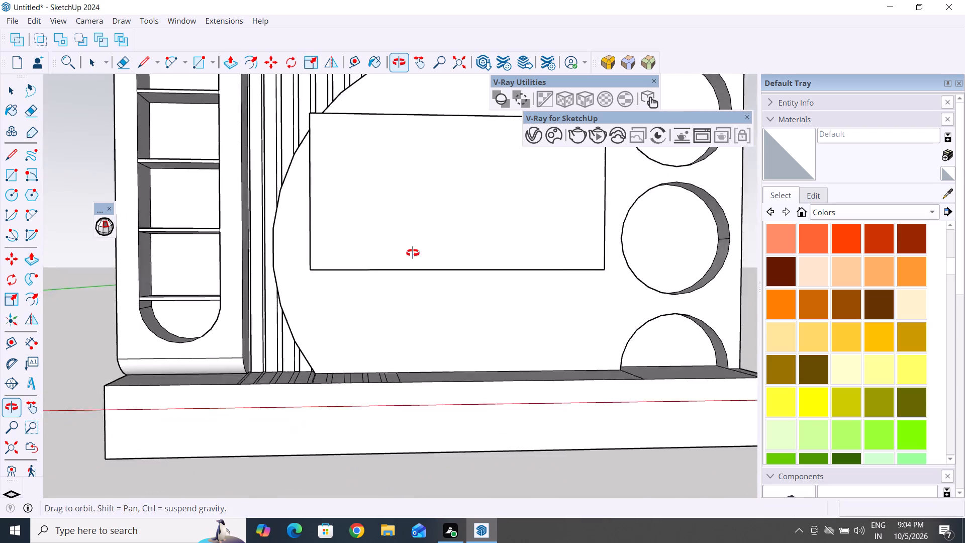
pyautogui.moveTo(413, 253); pyautogui.dragTo(625, 336, button='middle')
pyautogui.moveTo(375, 419); pyautogui.dragTo(298, 517, button='middle')
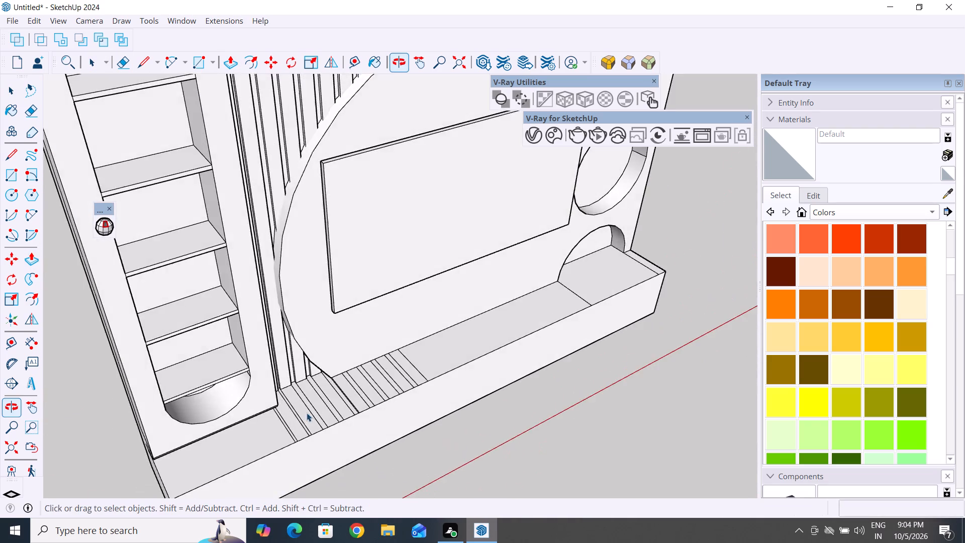
pyautogui.scroll(-10, 311, 379)
pyautogui.moveTo(480, 395); pyautogui.dragTo(408, 381, button='middle')
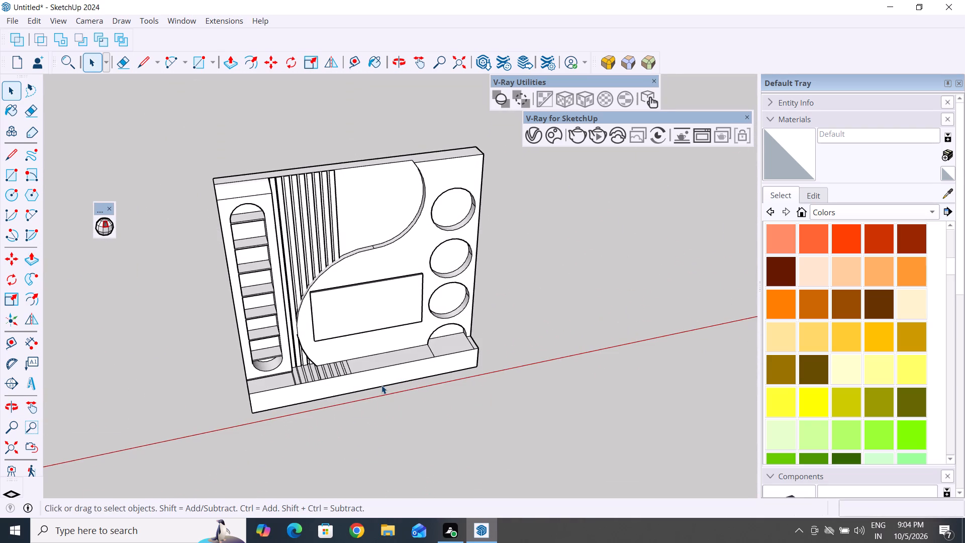
# Erase the stray lines crossing the ledge's top face in front of the slats and the S-curved section.
pyautogui.scroll(4, 367, 372)
pyautogui.moveTo(391, 413); pyautogui.dragTo(335, 421, button='middle')
pyautogui.scroll(4, 299, 386)
pyautogui.moveTo(341, 356); pyautogui.dragTo(339, 360, button='middle')
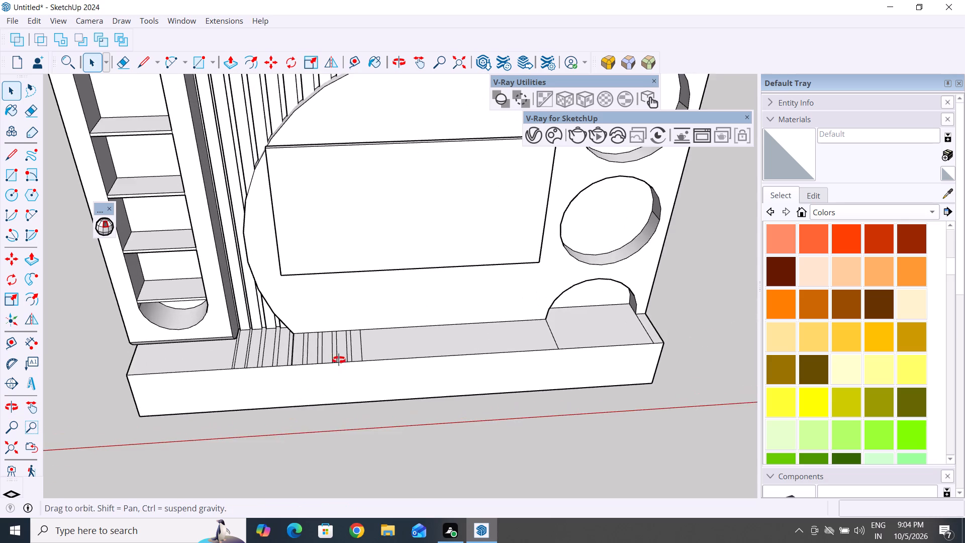
pyautogui.moveTo(339, 360); pyautogui.dragTo(442, 363, button='middle')
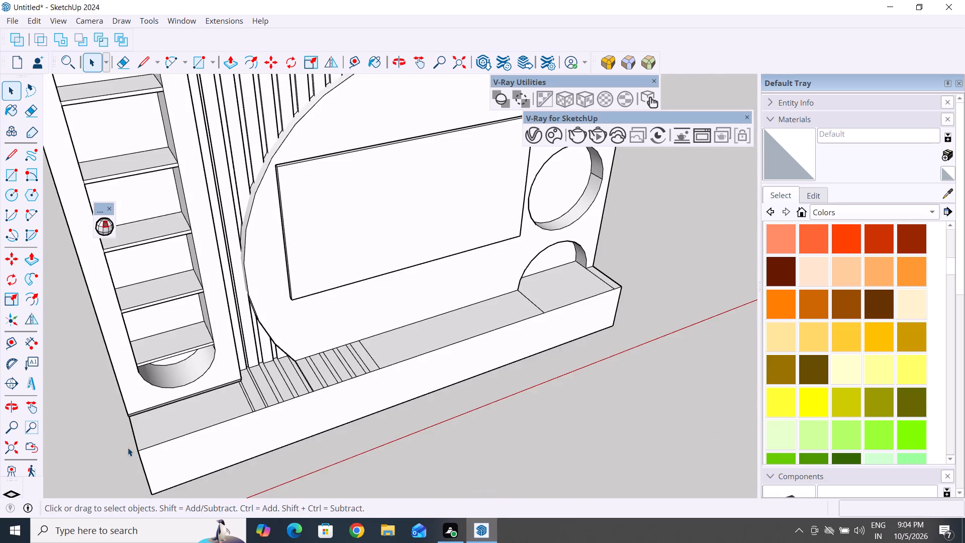
pyautogui.scroll(3, 128, 447)
pyautogui.moveTo(369, 378); pyautogui.dragTo(297, 395, button='middle')
pyautogui.scroll(4, 357, 355)
pyautogui.moveTo(391, 356); pyautogui.dragTo(488, 311, button='middle')
pyautogui.moveTo(493, 362); pyautogui.dragTo(409, 373, button='middle')
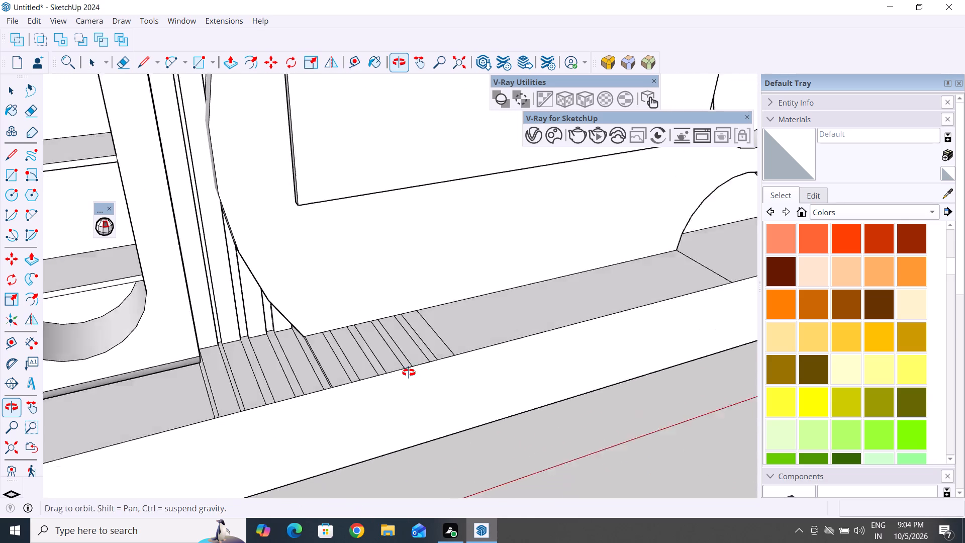
pyautogui.moveTo(409, 373); pyautogui.dragTo(408, 373, button='middle')
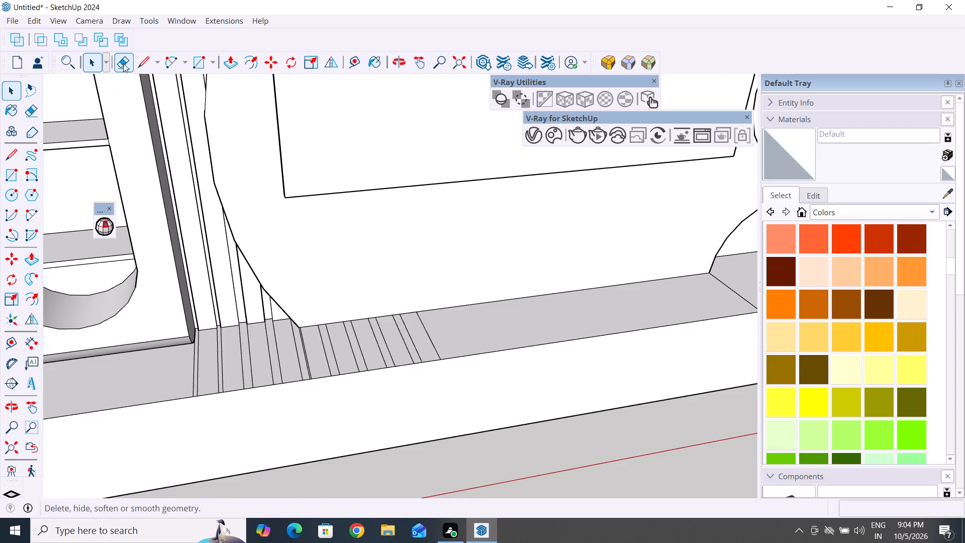
pyautogui.click(123, 63)
pyautogui.moveTo(449, 335); pyautogui.dragTo(172, 383)
pyautogui.scroll(-5, 169, 382)
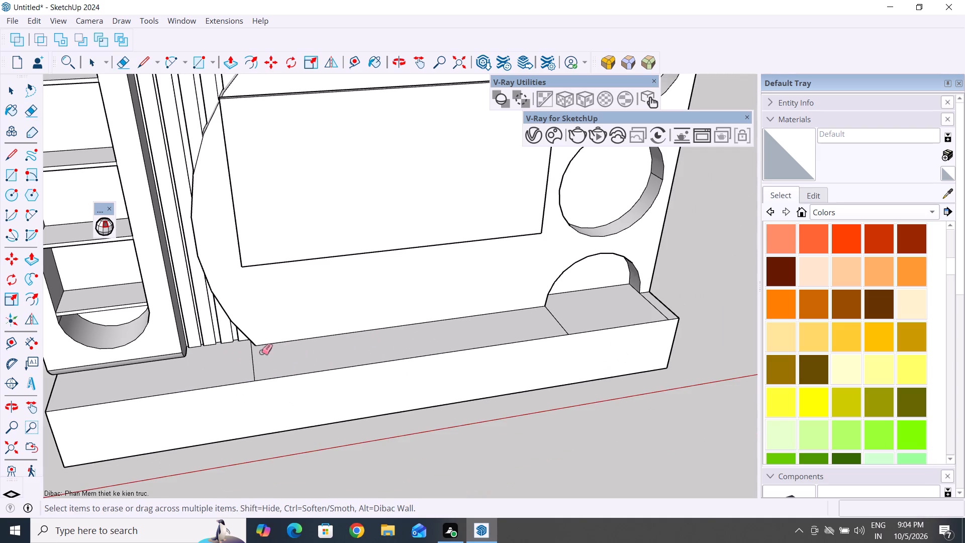
pyautogui.moveTo(268, 358); pyautogui.dragTo(229, 365)
pyautogui.scroll(-5, 251, 365)
pyautogui.moveTo(400, 376); pyautogui.dragTo(359, 374, button='middle')
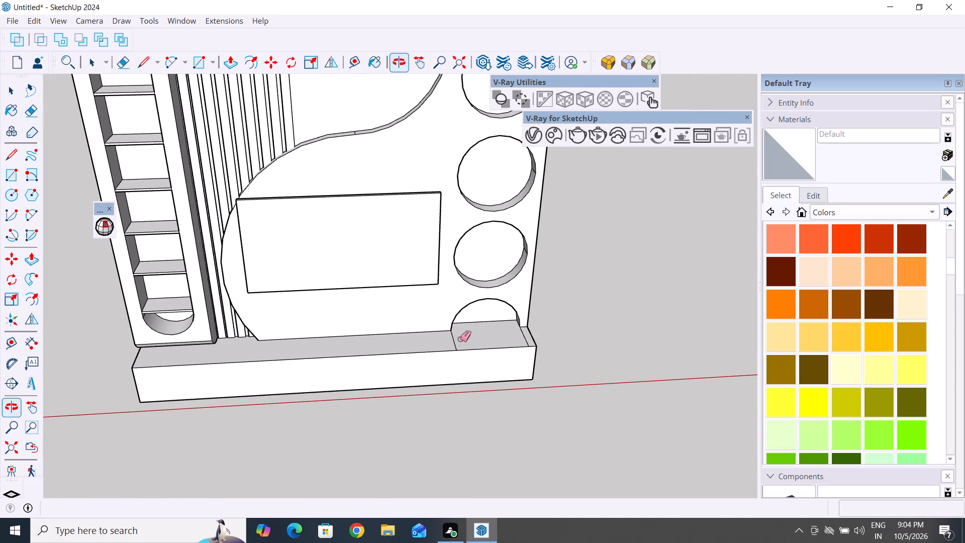
# Erase the remaining stray lines on the ledge's top face in front of the half-circle recess and near the adjacent end.
pyautogui.moveTo(473, 337); pyautogui.dragTo(441, 337)
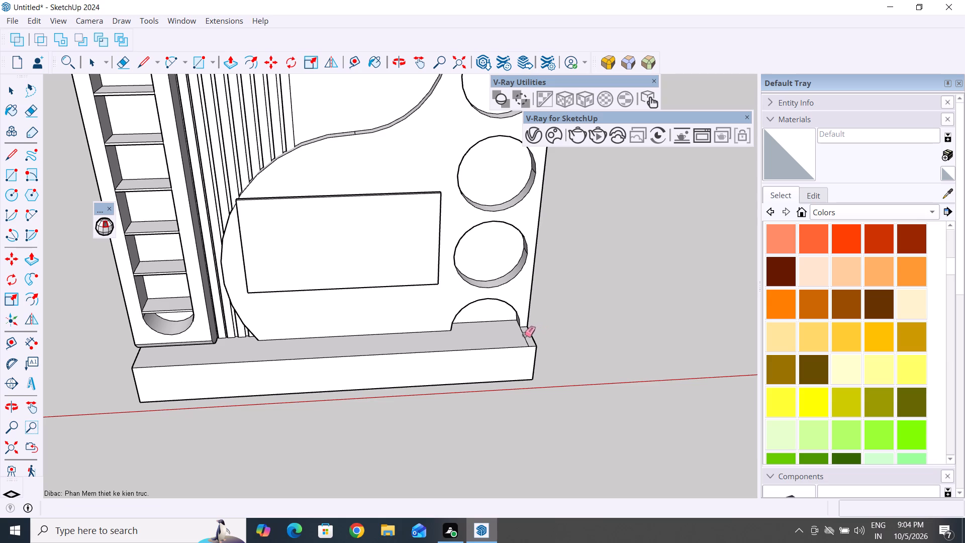
pyautogui.click(524, 334)
pyautogui.scroll(-6, 601, 328)
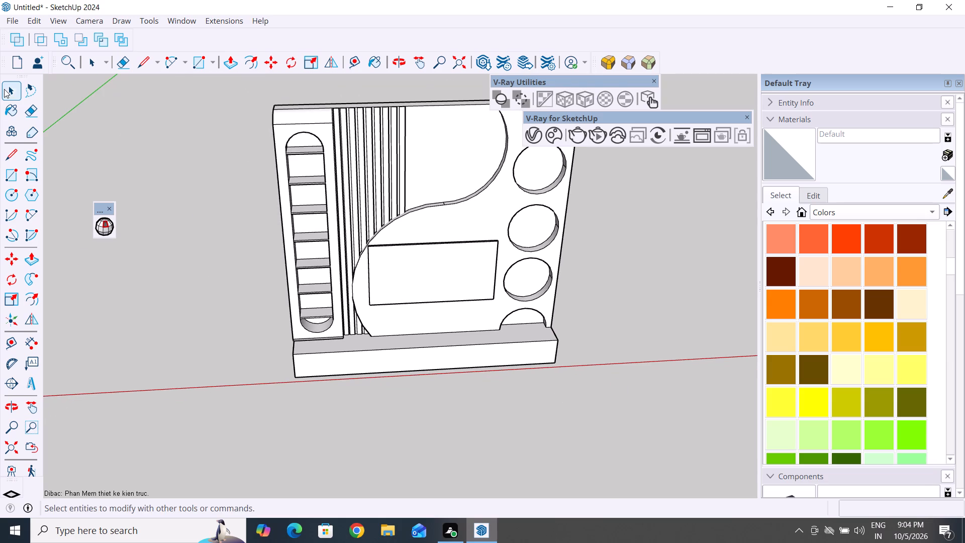
pyautogui.click(11, 87)
pyautogui.click(178, 275)
# Examine the whole wall panel and its base ledge from the front, from above and at low angles.
pyautogui.scroll(-5, 201, 417)
pyautogui.moveTo(308, 458); pyautogui.dragTo(421, 447, button='middle')
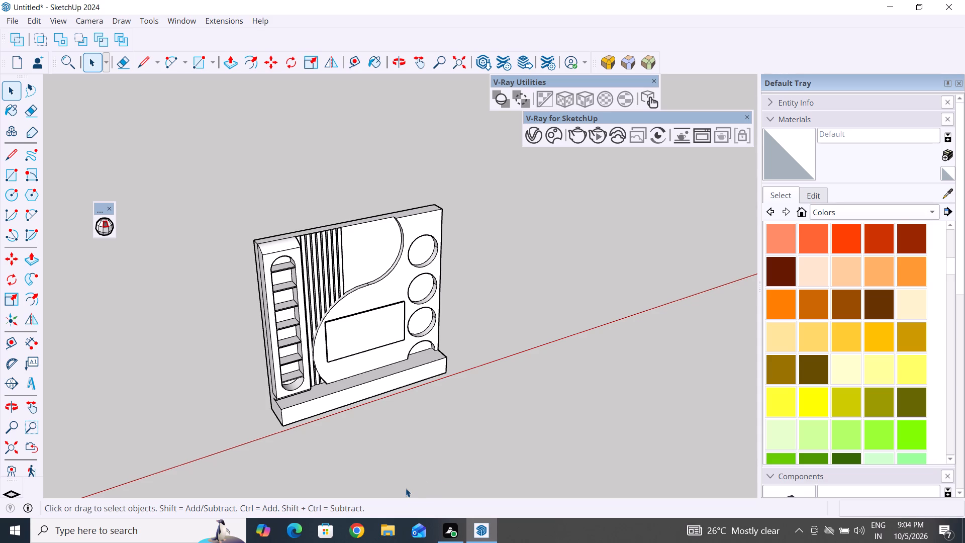
pyautogui.click(287, 158)
pyautogui.scroll(-5, 287, 158)
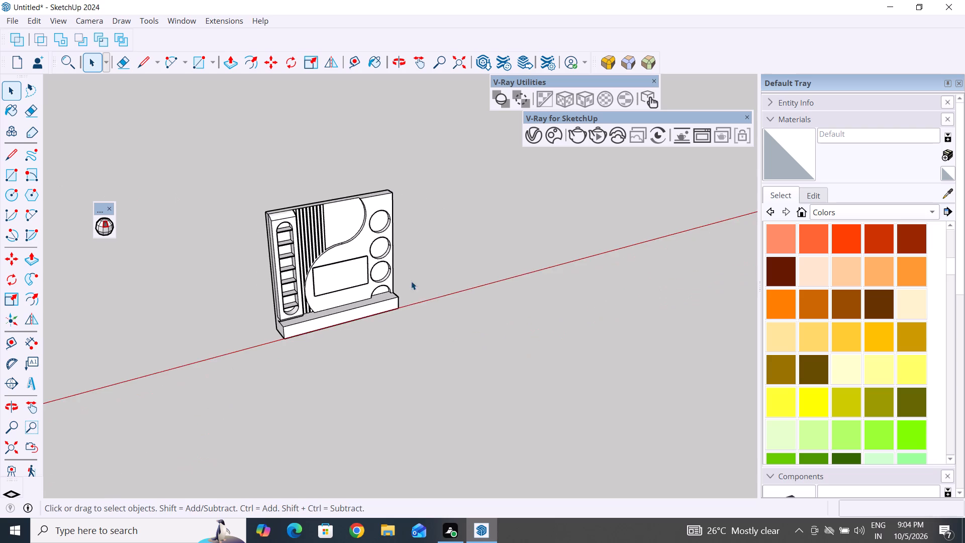
pyautogui.moveTo(411, 281); pyautogui.dragTo(301, 125, button='middle')
pyautogui.scroll(4, 340, 321)
pyautogui.moveTo(361, 338); pyautogui.dragTo(494, 369, button='middle')
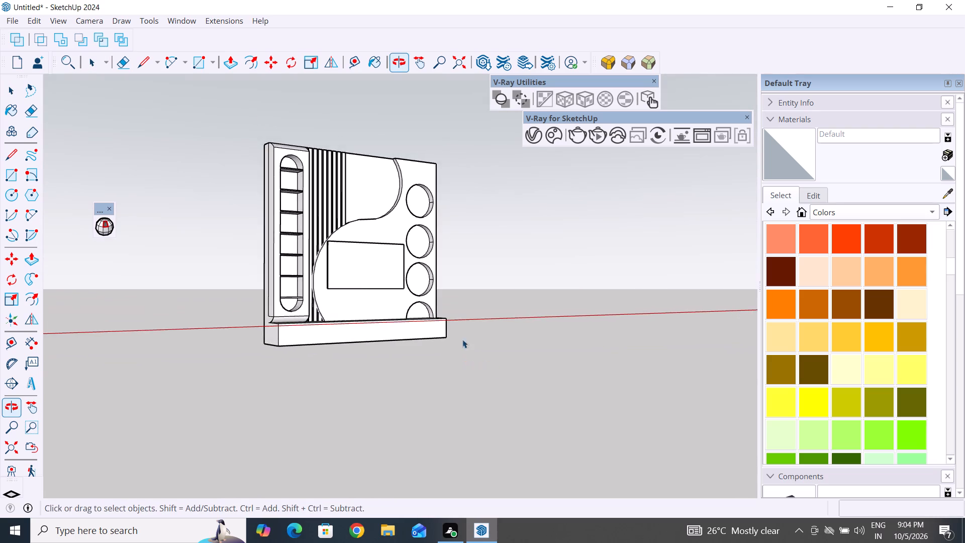
pyautogui.scroll(5, 417, 237)
pyautogui.moveTo(468, 336); pyautogui.dragTo(388, 425, button='middle')
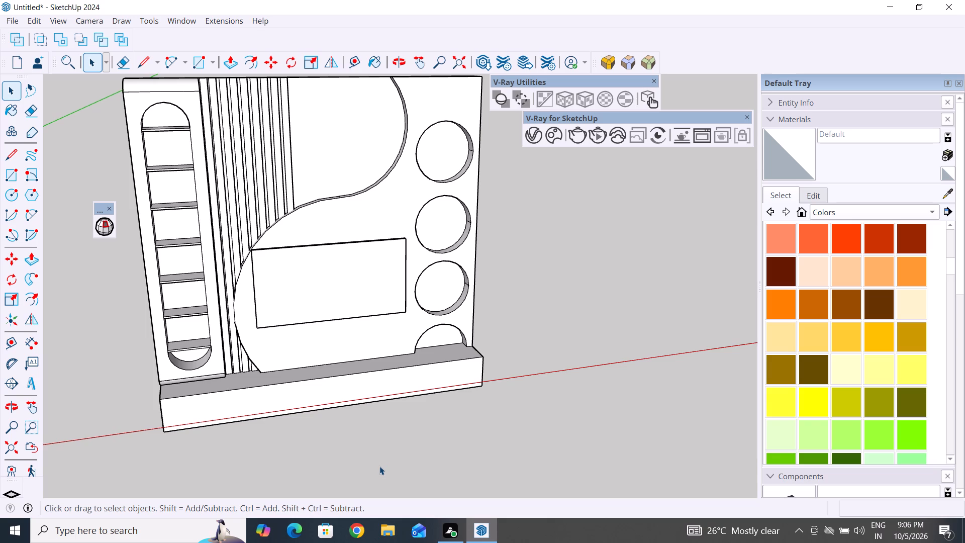
pyautogui.moveTo(533, 295); pyautogui.dragTo(580, 441, button='middle')
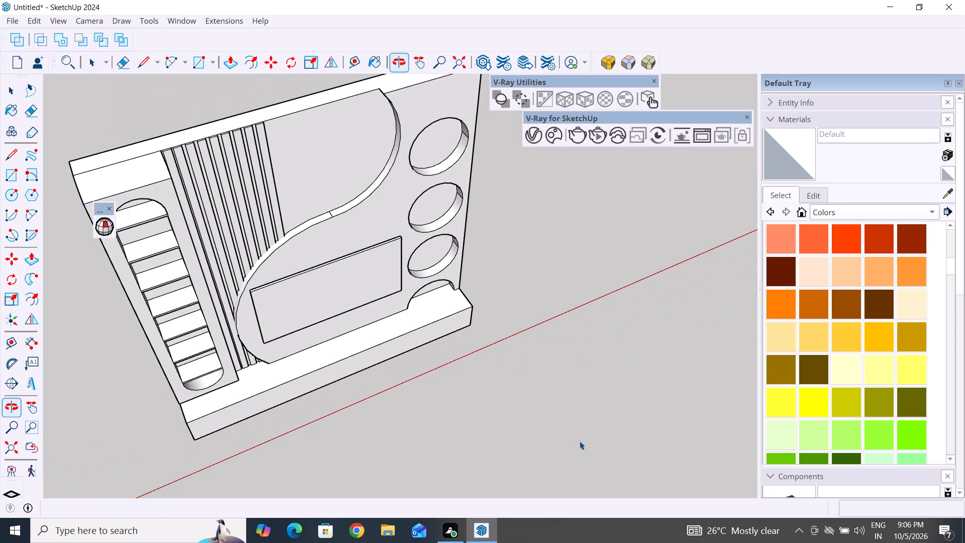
pyautogui.moveTo(505, 364); pyautogui.dragTo(418, 204, button='middle')
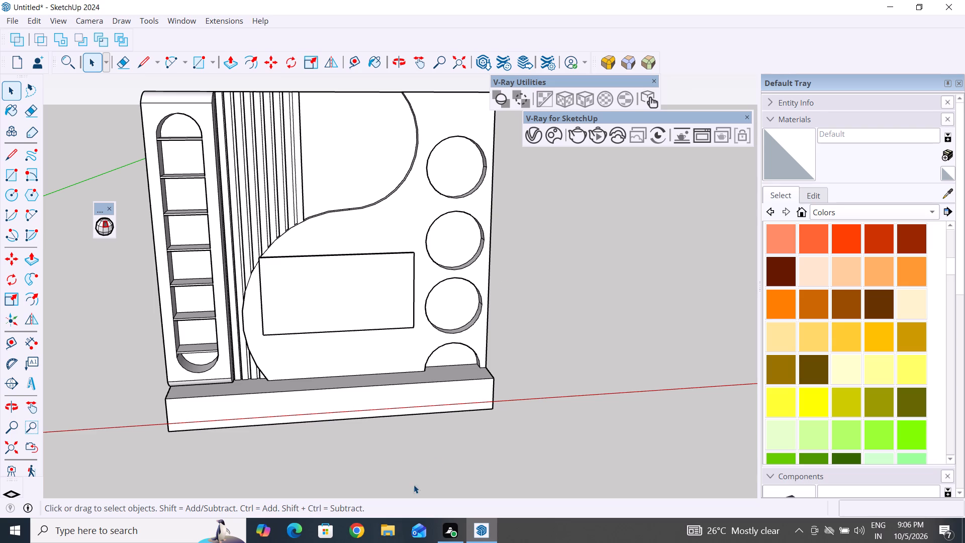
pyautogui.scroll(-2, 416, 474)
pyautogui.moveTo(416, 474); pyautogui.dragTo(409, 453, button='middle')
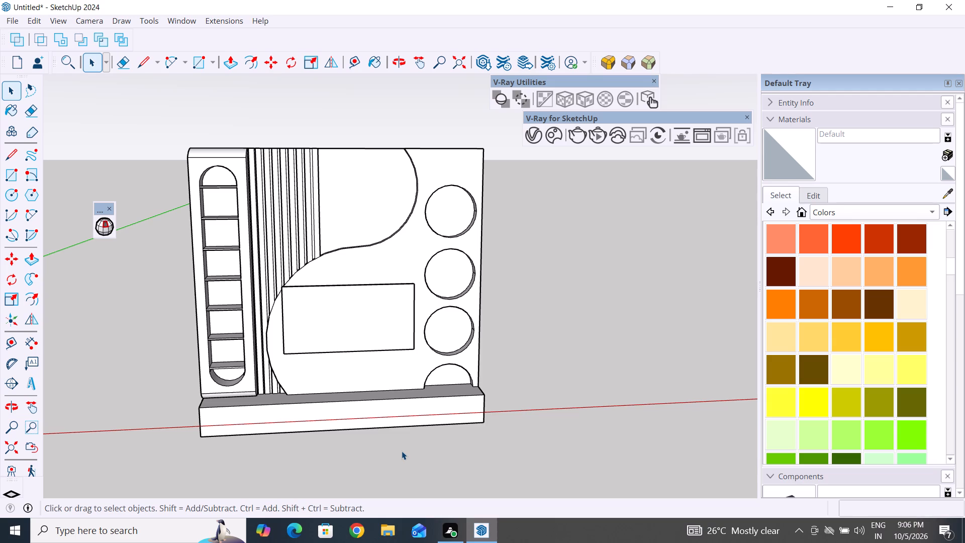
# Move the rectangular panel in front of the S-curved section upward by about 6".
pyautogui.click(347, 303)
pyautogui.moveTo(549, 359); pyautogui.dragTo(518, 387, button='middle')
pyautogui.press('m')
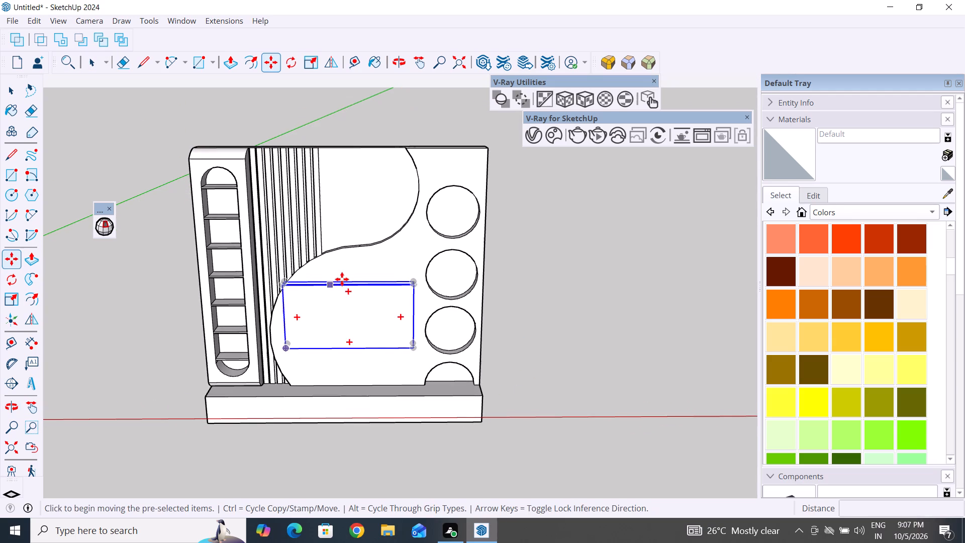
pyautogui.click(342, 279)
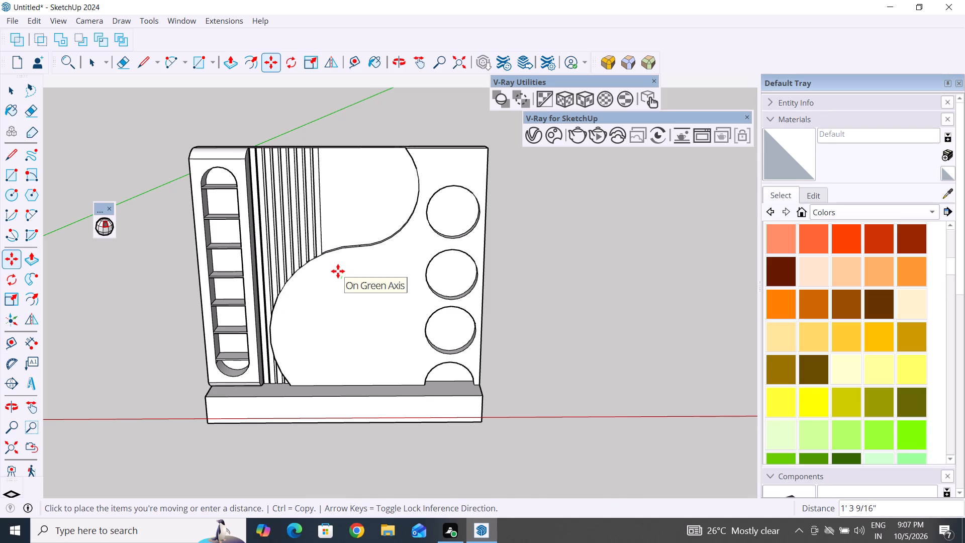
pyautogui.press('Escape')
pyautogui.moveTo(519, 317); pyautogui.dragTo(205, 336, button='middle')
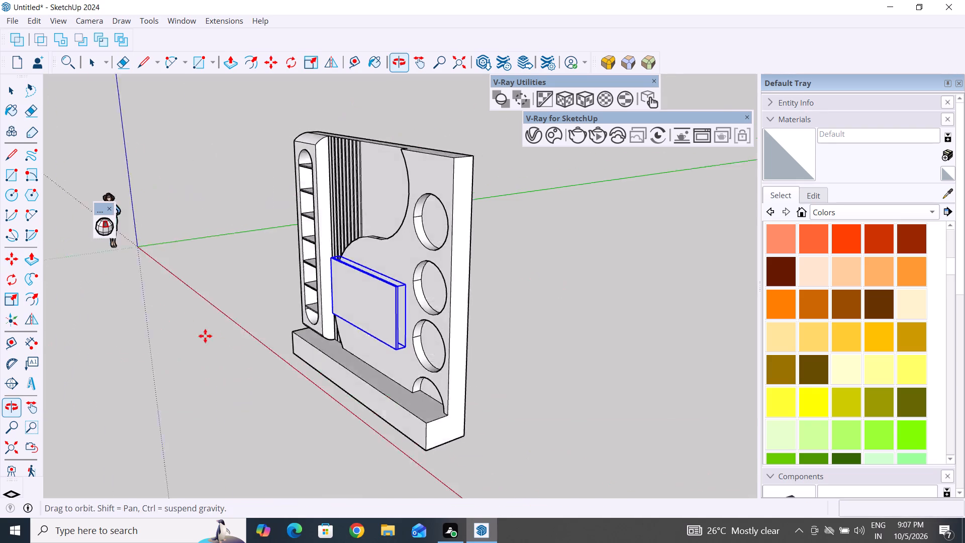
pyautogui.scroll(4, 381, 292)
pyautogui.scroll(5, 431, 266)
pyautogui.click(403, 292)
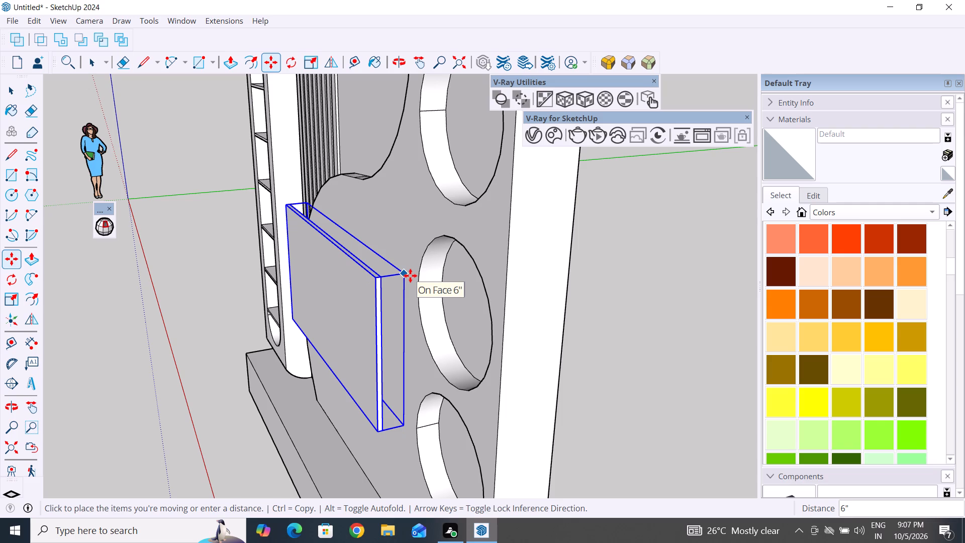
pyautogui.click(410, 276)
pyautogui.click(15, 90)
pyautogui.click(106, 295)
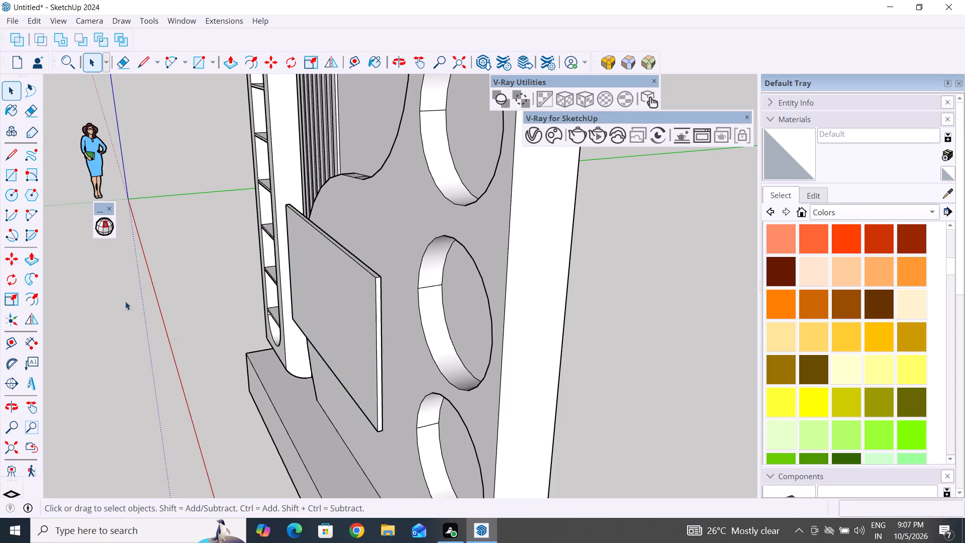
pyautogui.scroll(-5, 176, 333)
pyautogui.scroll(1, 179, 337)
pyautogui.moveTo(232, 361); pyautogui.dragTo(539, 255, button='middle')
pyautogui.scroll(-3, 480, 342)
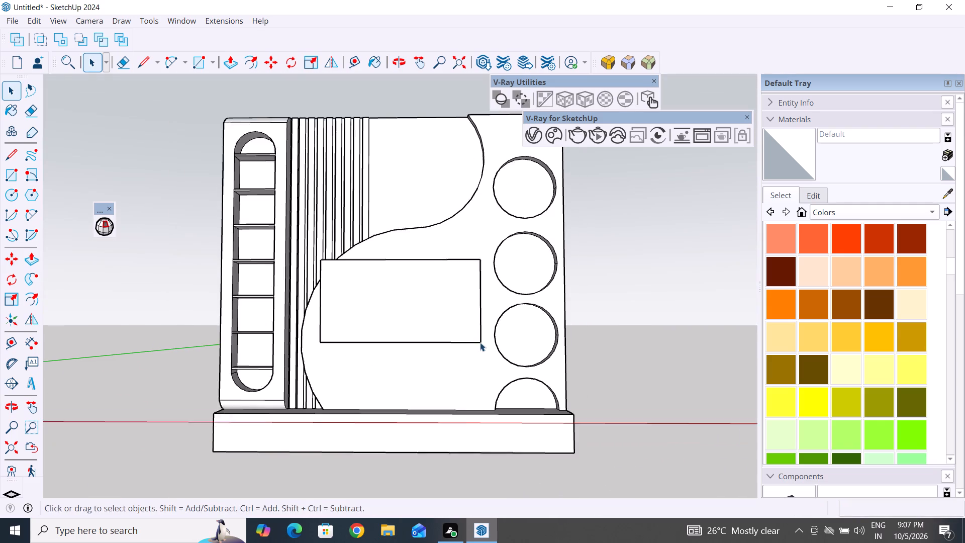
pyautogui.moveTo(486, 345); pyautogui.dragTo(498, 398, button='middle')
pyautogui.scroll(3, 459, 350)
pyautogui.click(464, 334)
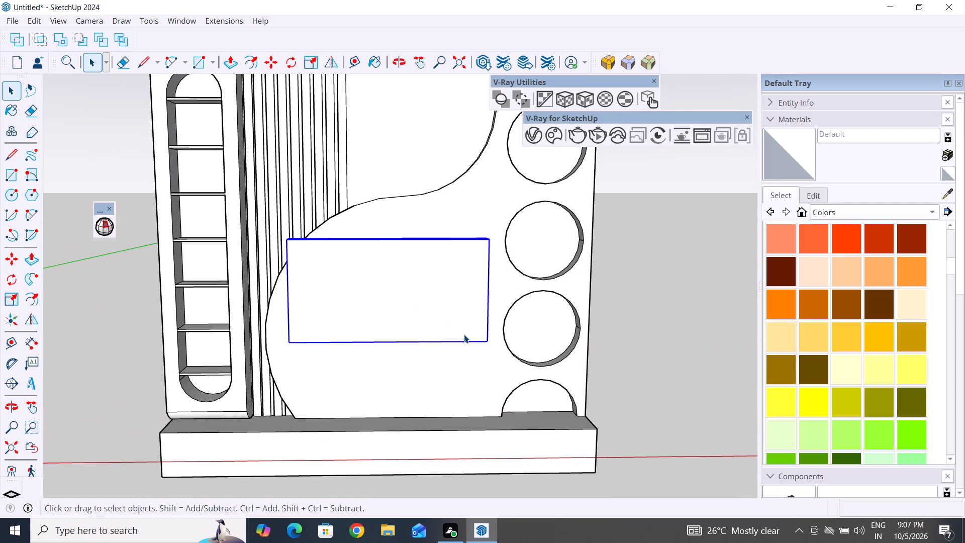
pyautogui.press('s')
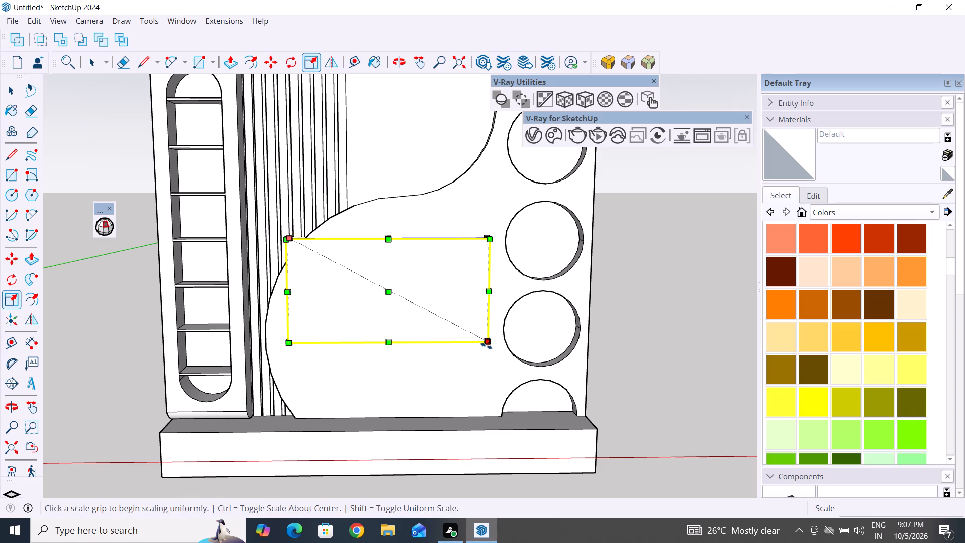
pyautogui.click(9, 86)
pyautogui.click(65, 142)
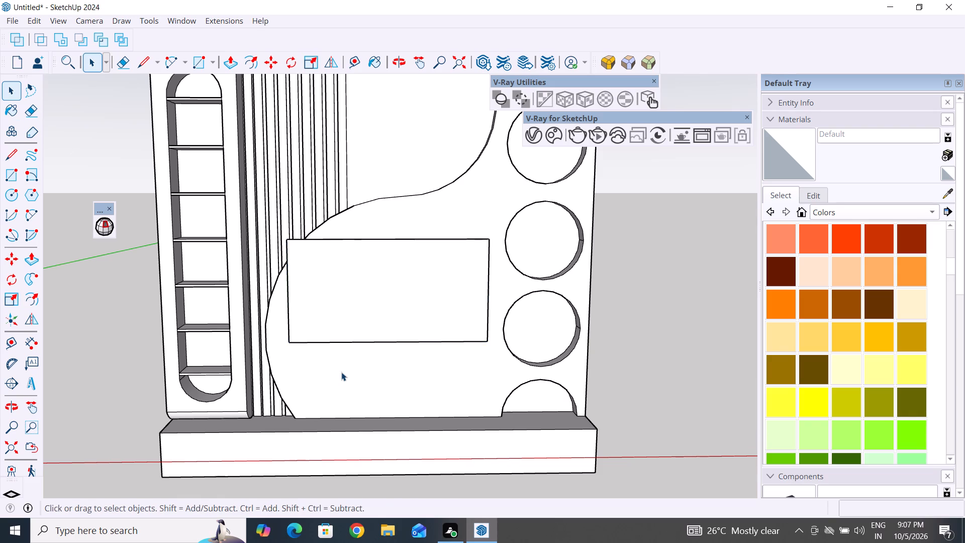
# Examine the wall from the front and both ends, checking the rectangular panel, niche strip and base ledge.
pyautogui.scroll(-5, 341, 372)
pyautogui.middleClick(367, 393)
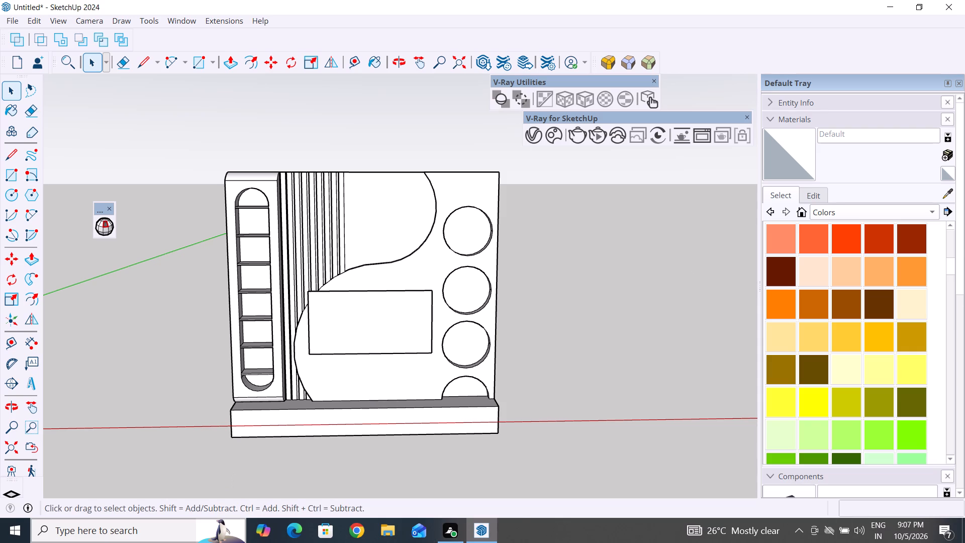
pyautogui.scroll(-2, 500, 348)
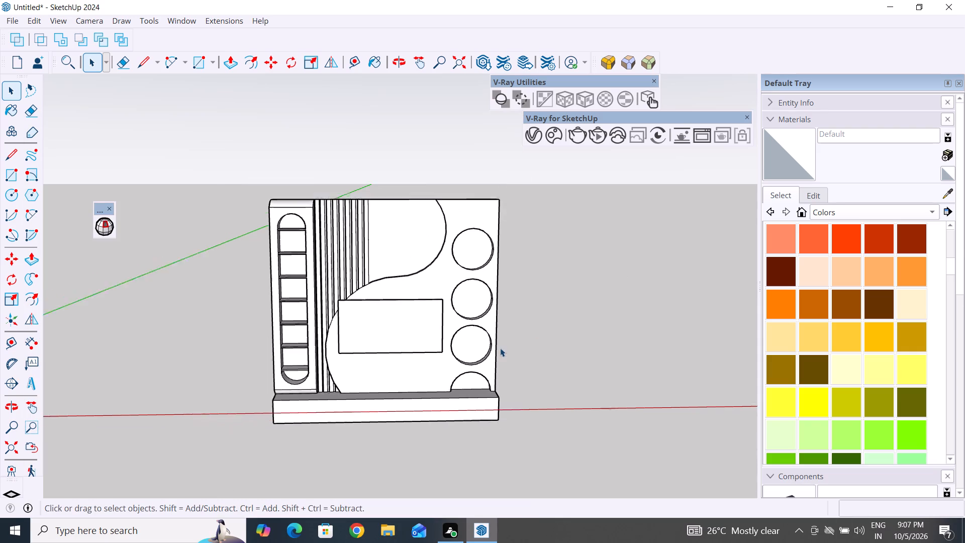
pyautogui.scroll(-2, 500, 348)
pyautogui.moveTo(598, 390); pyautogui.dragTo(458, 499, button='middle')
pyautogui.scroll(3, 492, 420)
pyautogui.moveTo(626, 337); pyautogui.dragTo(429, 418, button='middle')
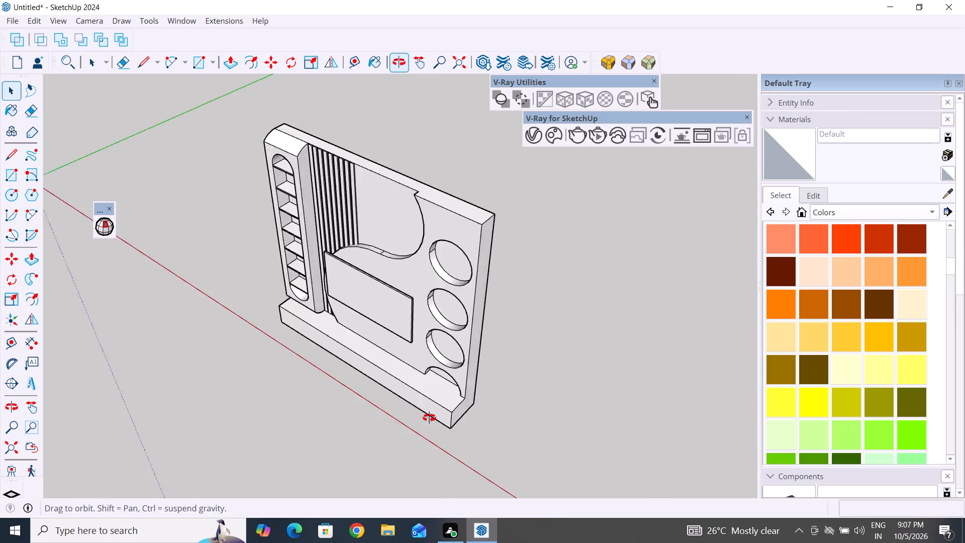
pyautogui.moveTo(429, 418); pyautogui.dragTo(738, 333, button='middle')
pyautogui.scroll(-5, 508, 290)
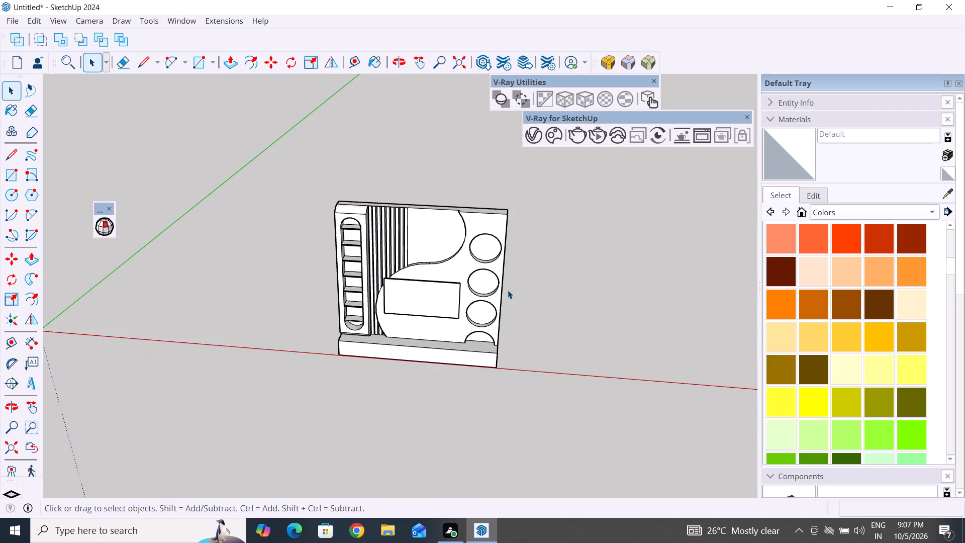
pyautogui.scroll(-4, 508, 290)
pyautogui.scroll(8, 415, 418)
pyautogui.moveTo(414, 425); pyautogui.dragTo(662, 391, button='middle')
pyautogui.scroll(3, 459, 336)
pyautogui.scroll(-7, 239, 486)
pyautogui.moveTo(399, 380); pyautogui.dragTo(553, 368, button='middle')
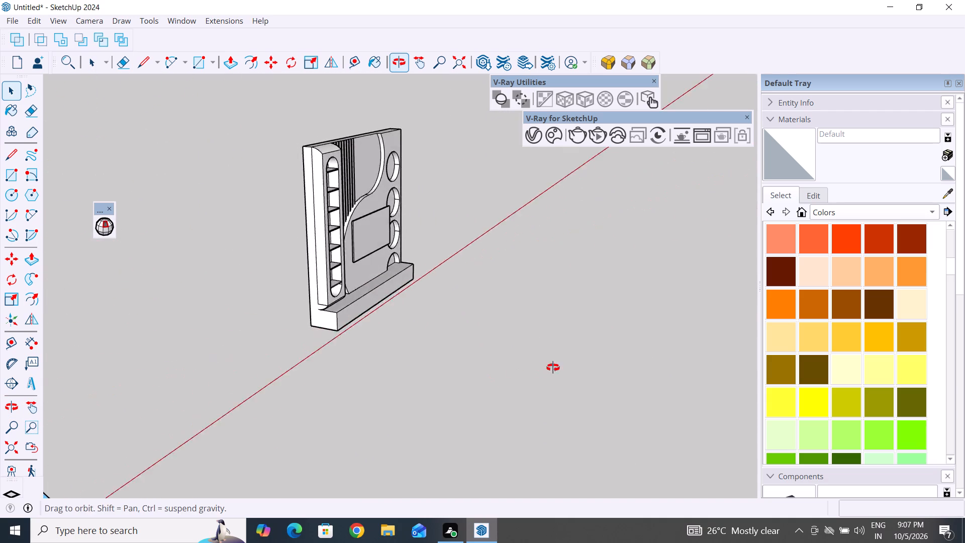
pyautogui.moveTo(553, 368); pyautogui.dragTo(566, 396, button='middle')
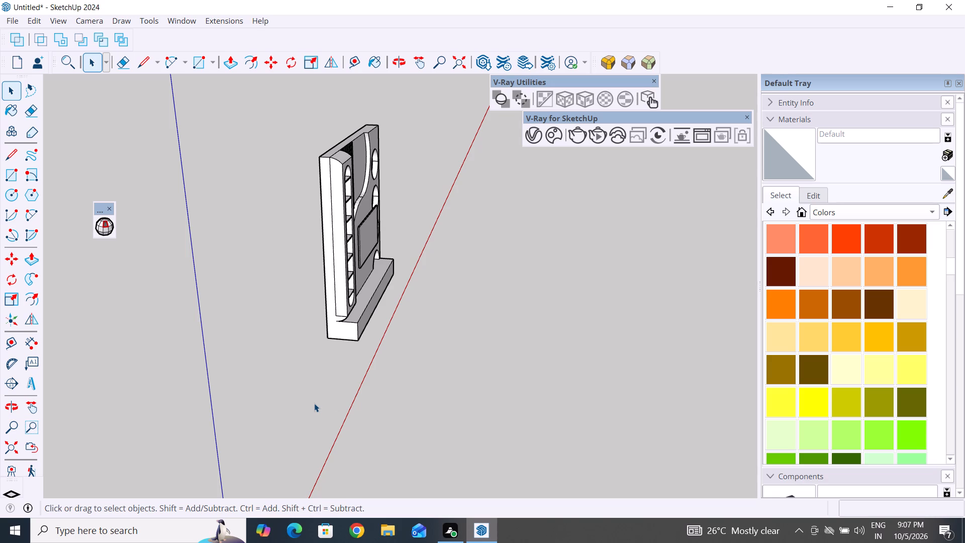
# Erase the short horizontal and long vertical seam lines on the wall's end face beside the shelved-niche strip.
pyautogui.scroll(3, 380, 321)
pyautogui.scroll(5, 316, 327)
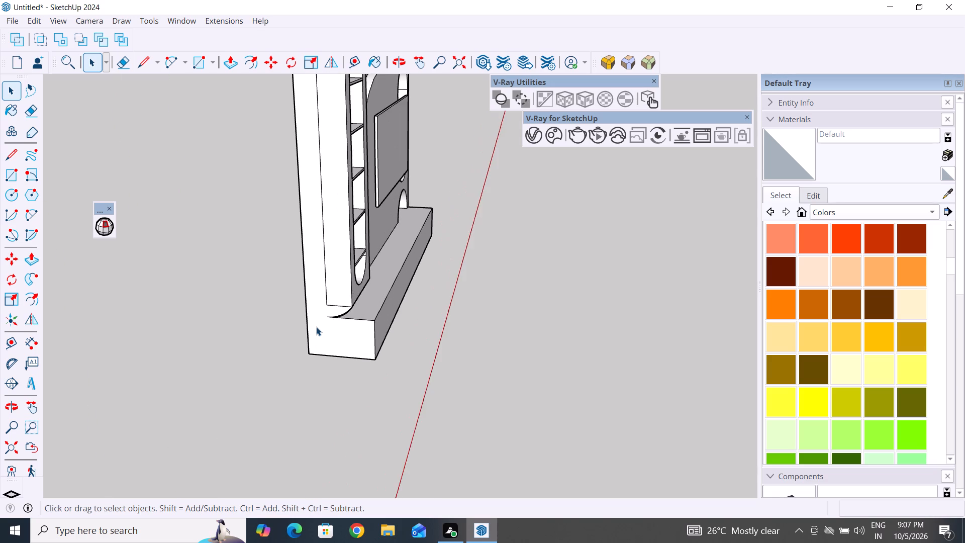
pyautogui.scroll(6, 316, 327)
pyautogui.scroll(3, 356, 288)
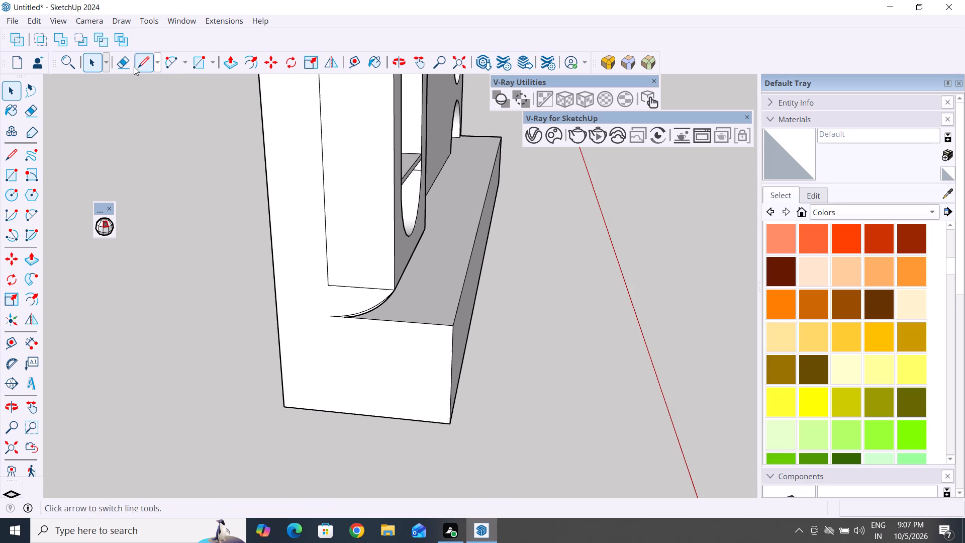
pyautogui.click(127, 60)
pyautogui.moveTo(367, 276); pyautogui.dragTo(352, 300)
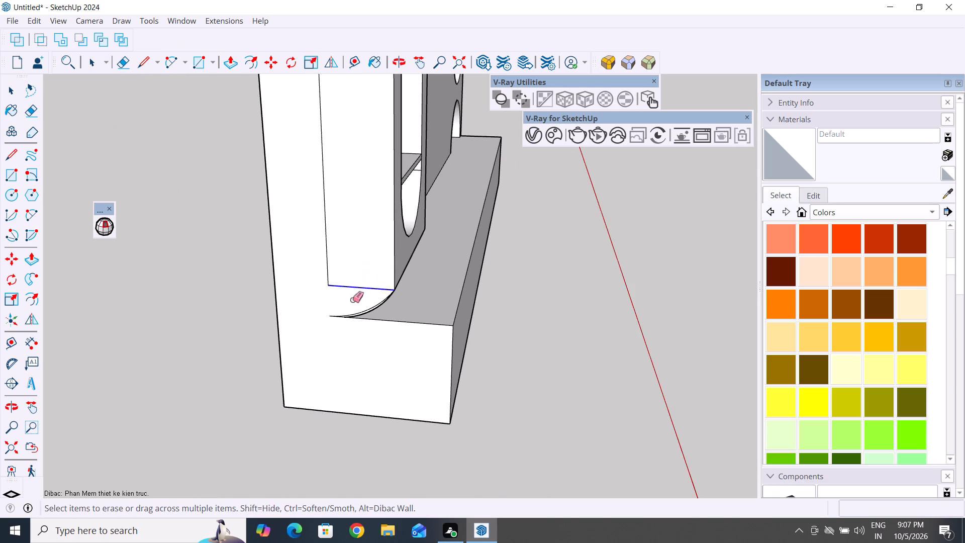
pyautogui.moveTo(352, 300); pyautogui.dragTo(350, 301)
pyautogui.scroll(-5, 297, 333)
pyautogui.moveTo(329, 274); pyautogui.dragTo(298, 268)
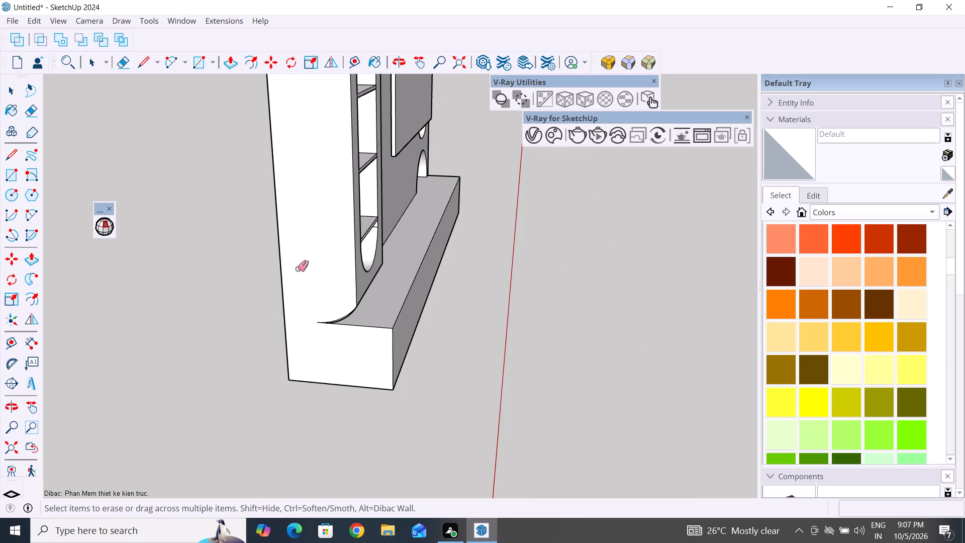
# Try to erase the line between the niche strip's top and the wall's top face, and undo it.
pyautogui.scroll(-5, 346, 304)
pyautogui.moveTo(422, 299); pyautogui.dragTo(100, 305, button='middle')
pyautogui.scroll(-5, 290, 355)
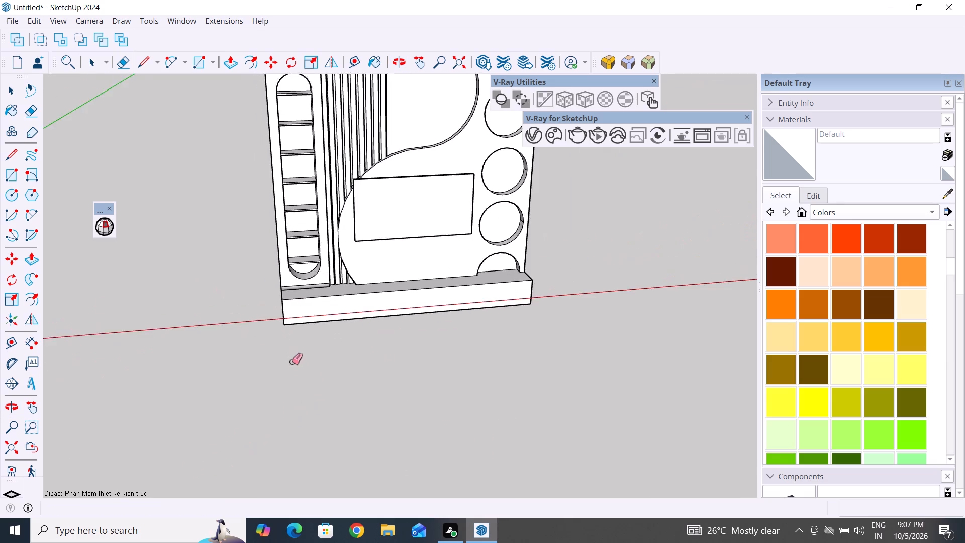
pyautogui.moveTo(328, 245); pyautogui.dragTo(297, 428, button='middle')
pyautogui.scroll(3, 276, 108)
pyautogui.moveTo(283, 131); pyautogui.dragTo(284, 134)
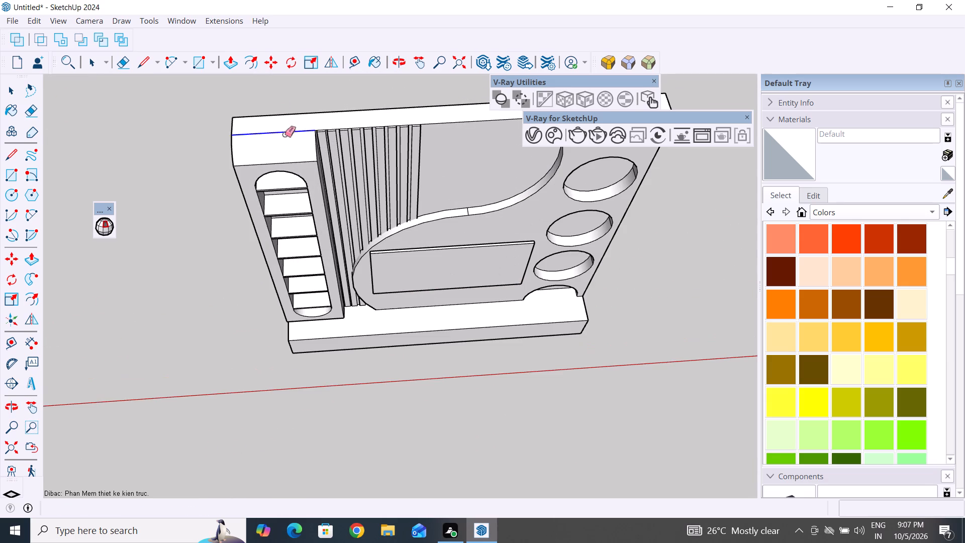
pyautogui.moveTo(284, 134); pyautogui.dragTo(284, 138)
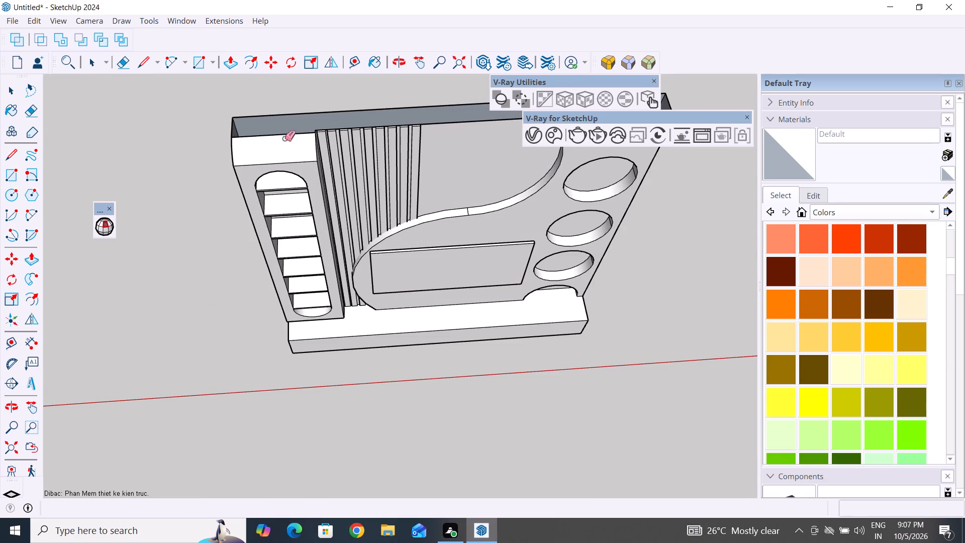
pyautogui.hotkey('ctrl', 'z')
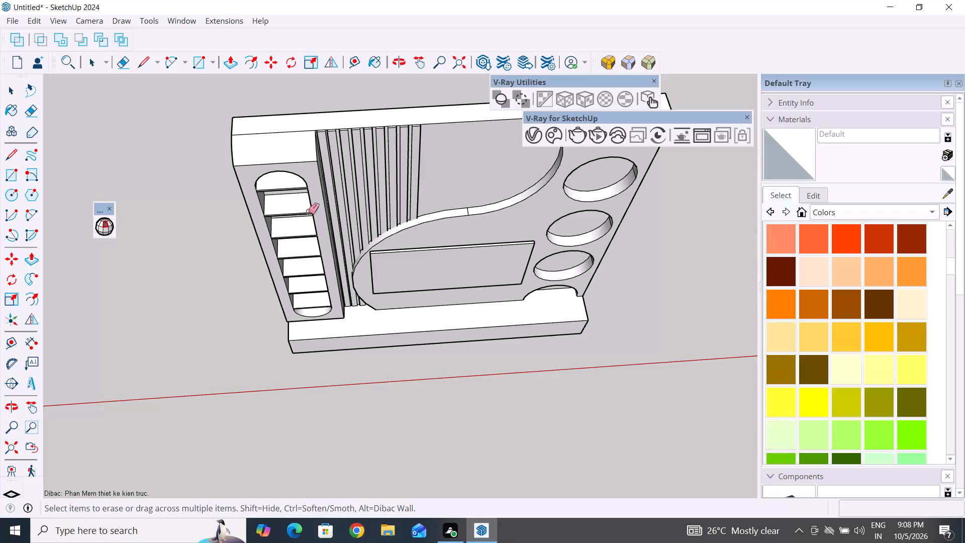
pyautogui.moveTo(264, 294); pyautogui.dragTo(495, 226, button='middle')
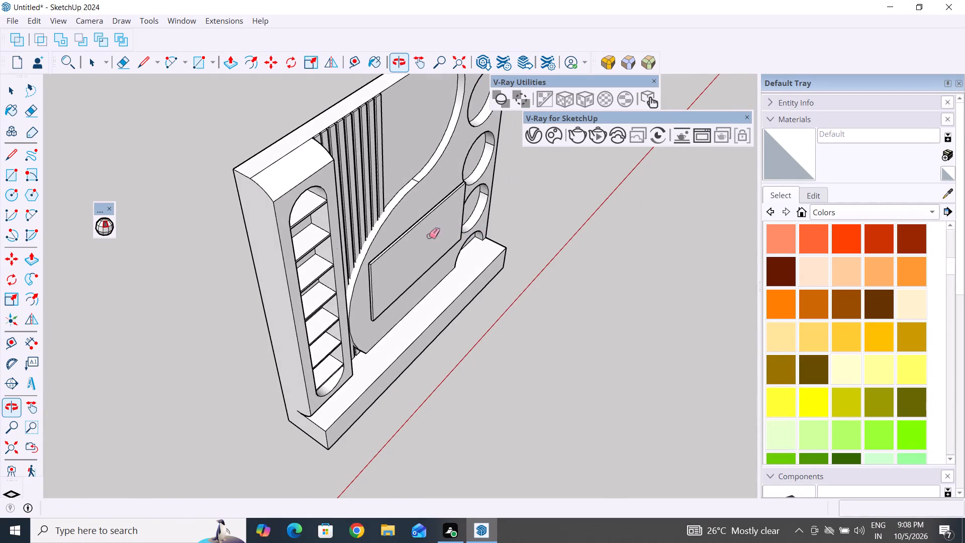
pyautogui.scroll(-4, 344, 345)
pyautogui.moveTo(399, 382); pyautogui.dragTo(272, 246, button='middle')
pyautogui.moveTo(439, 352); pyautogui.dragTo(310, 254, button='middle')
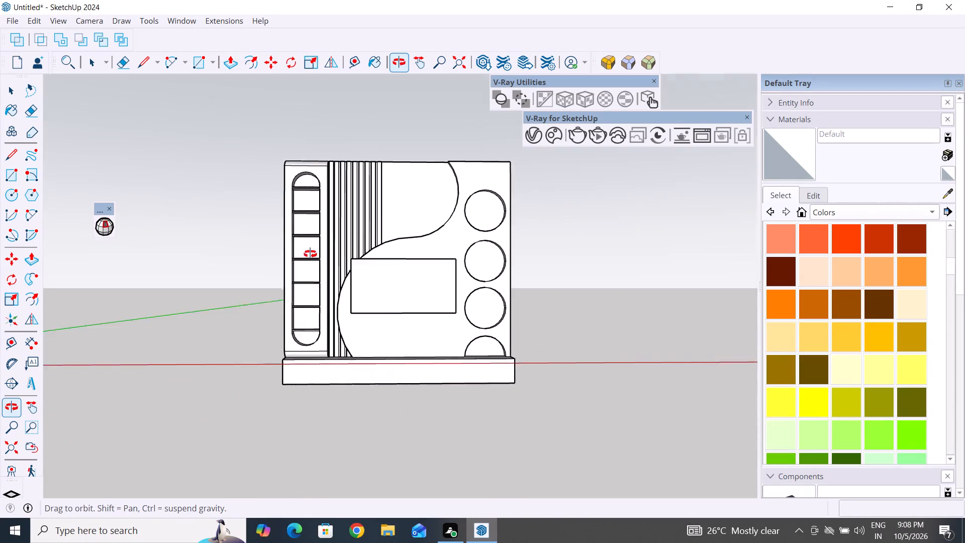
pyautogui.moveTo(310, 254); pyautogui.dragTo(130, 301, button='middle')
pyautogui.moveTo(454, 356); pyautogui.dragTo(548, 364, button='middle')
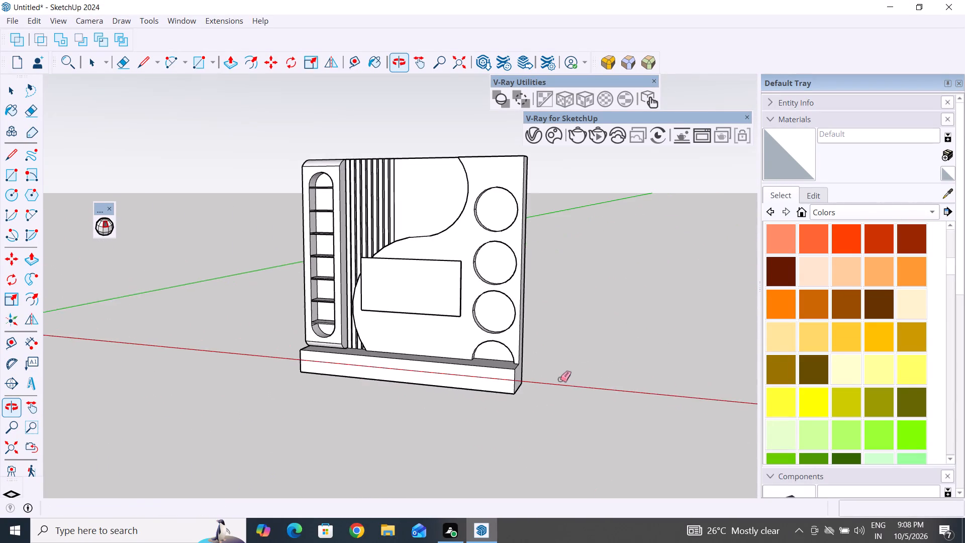
# Push/Pull the base ledge's long front face outward by about 4 11/16".
pyautogui.scroll(-5, 560, 380)
pyautogui.click(9, 96)
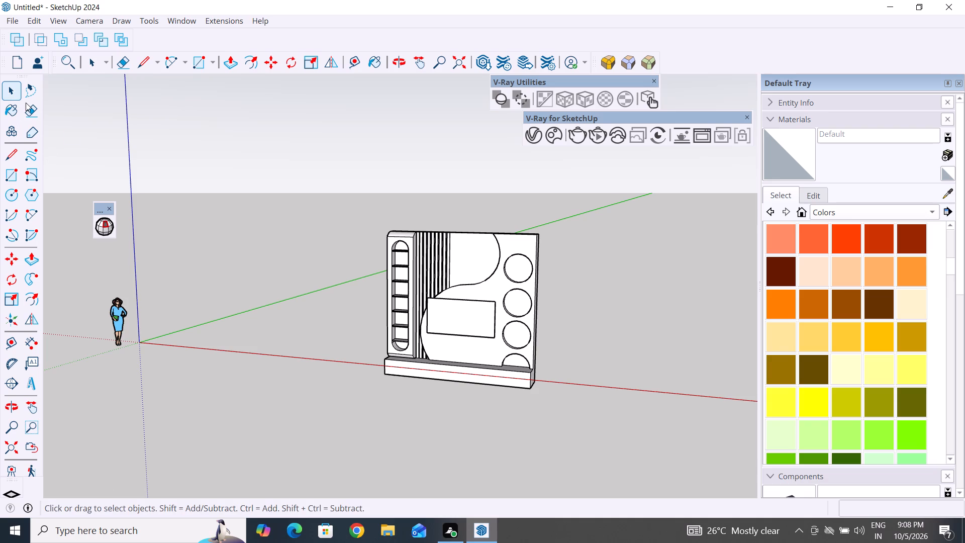
pyautogui.click(203, 218)
pyautogui.scroll(-3, 347, 426)
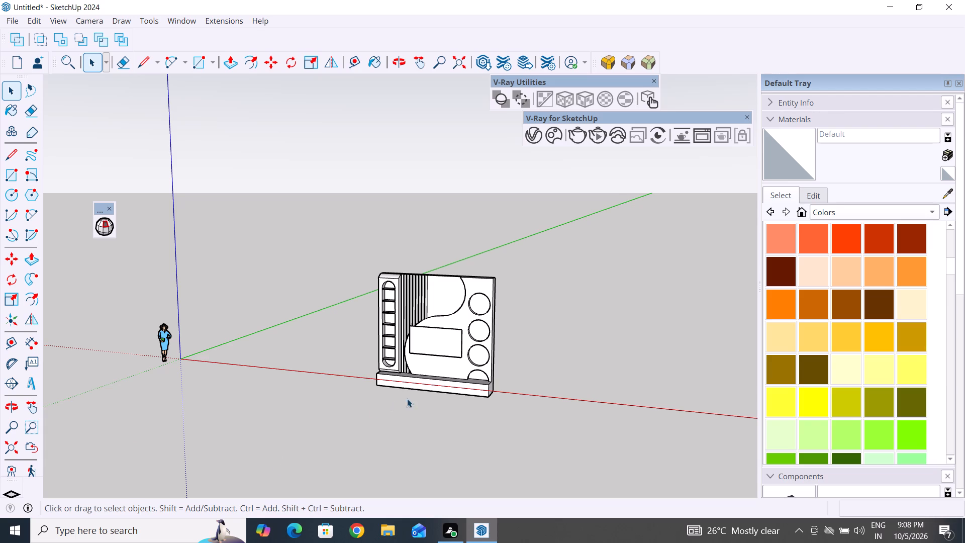
pyautogui.scroll(4, 432, 387)
pyautogui.moveTo(518, 402); pyautogui.dragTo(487, 486, button='middle')
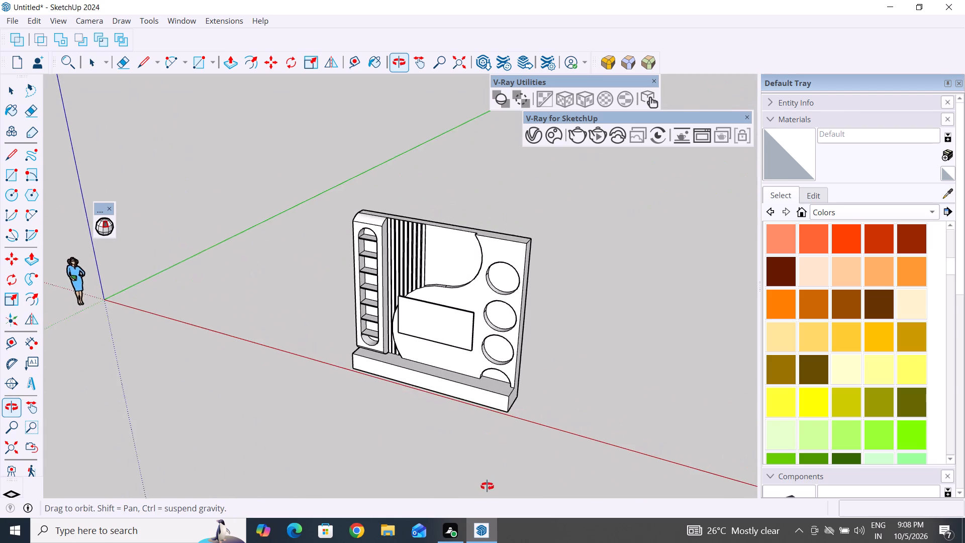
pyautogui.moveTo(487, 486); pyautogui.dragTo(487, 486, button='middle')
pyautogui.scroll(5, 421, 379)
pyautogui.moveTo(415, 411); pyautogui.dragTo(636, 401, button='middle')
pyautogui.scroll(4, 433, 428)
pyautogui.moveTo(448, 427); pyautogui.dragTo(556, 435, button='middle')
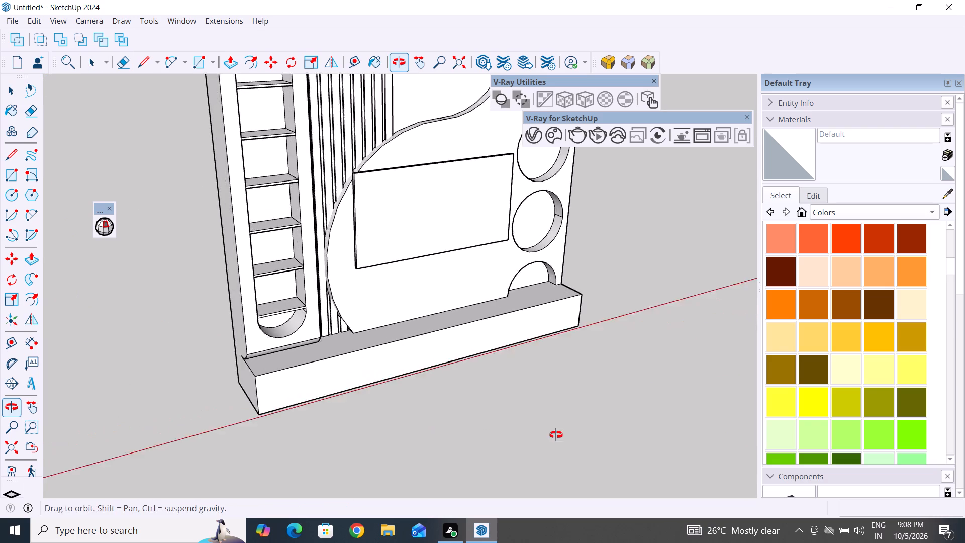
pyautogui.moveTo(556, 435); pyautogui.dragTo(583, 435, button='middle')
pyautogui.scroll(3, 331, 376)
pyautogui.click(362, 383)
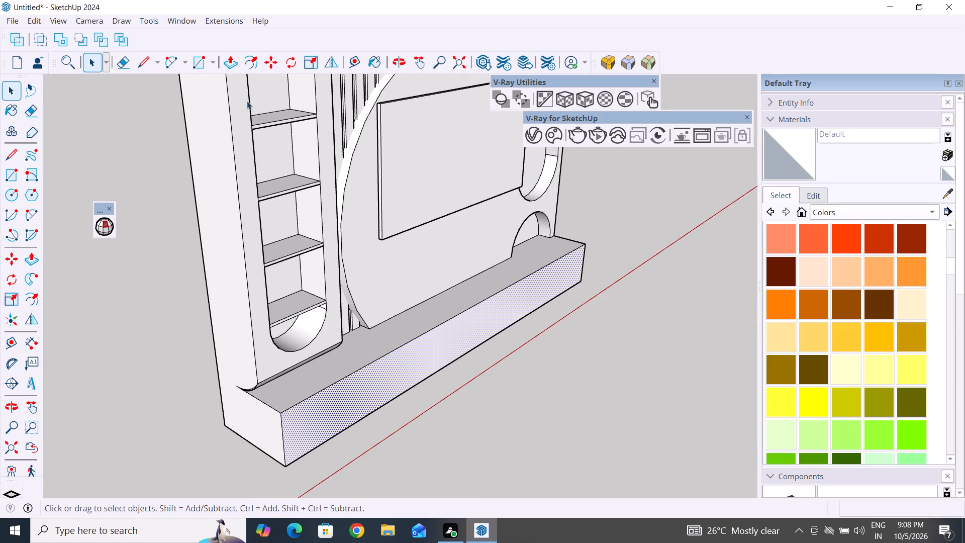
pyautogui.click(233, 64)
pyautogui.click(315, 421)
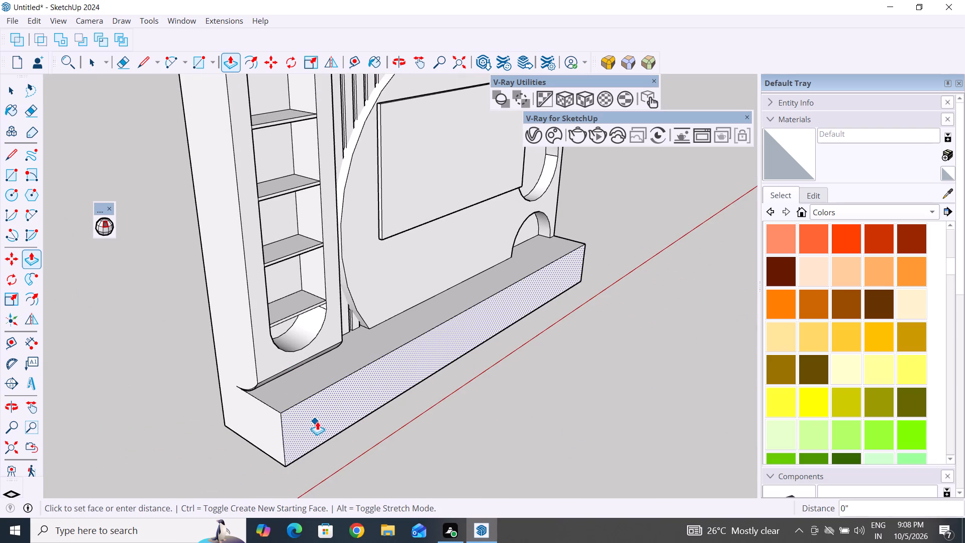
pyautogui.click(326, 426)
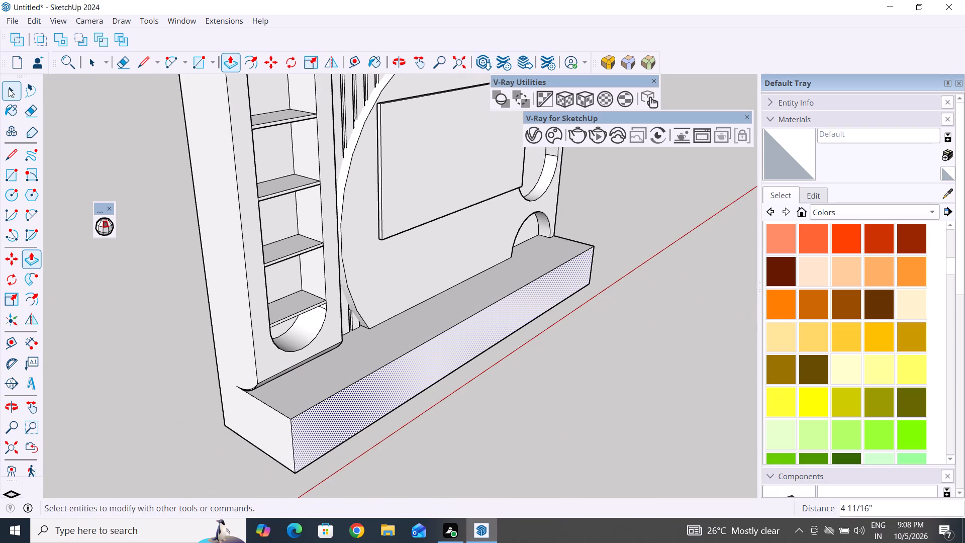
pyautogui.click(9, 88)
pyautogui.click(104, 169)
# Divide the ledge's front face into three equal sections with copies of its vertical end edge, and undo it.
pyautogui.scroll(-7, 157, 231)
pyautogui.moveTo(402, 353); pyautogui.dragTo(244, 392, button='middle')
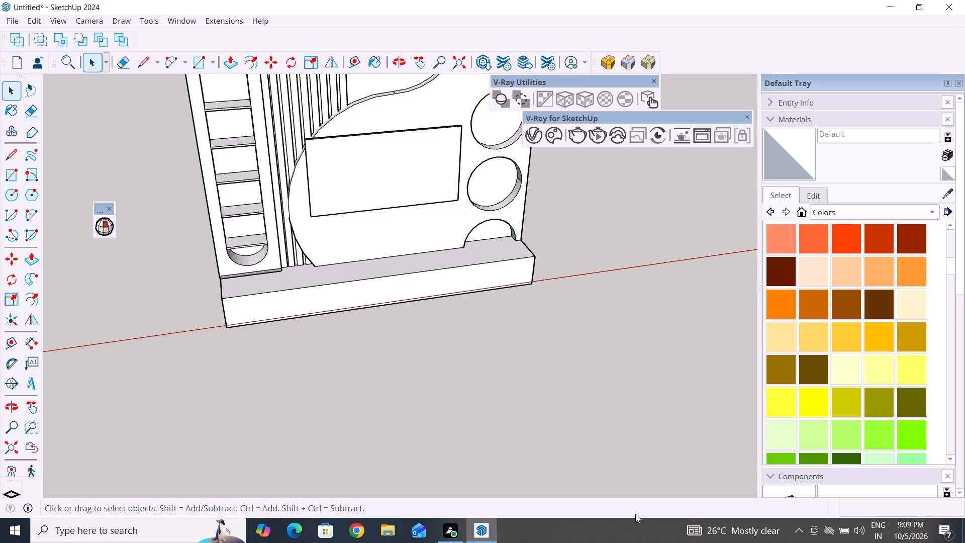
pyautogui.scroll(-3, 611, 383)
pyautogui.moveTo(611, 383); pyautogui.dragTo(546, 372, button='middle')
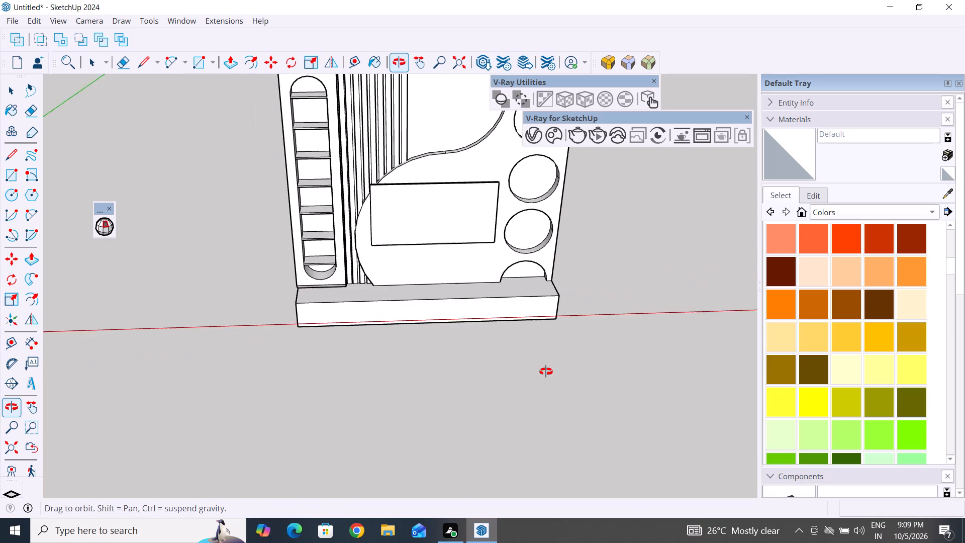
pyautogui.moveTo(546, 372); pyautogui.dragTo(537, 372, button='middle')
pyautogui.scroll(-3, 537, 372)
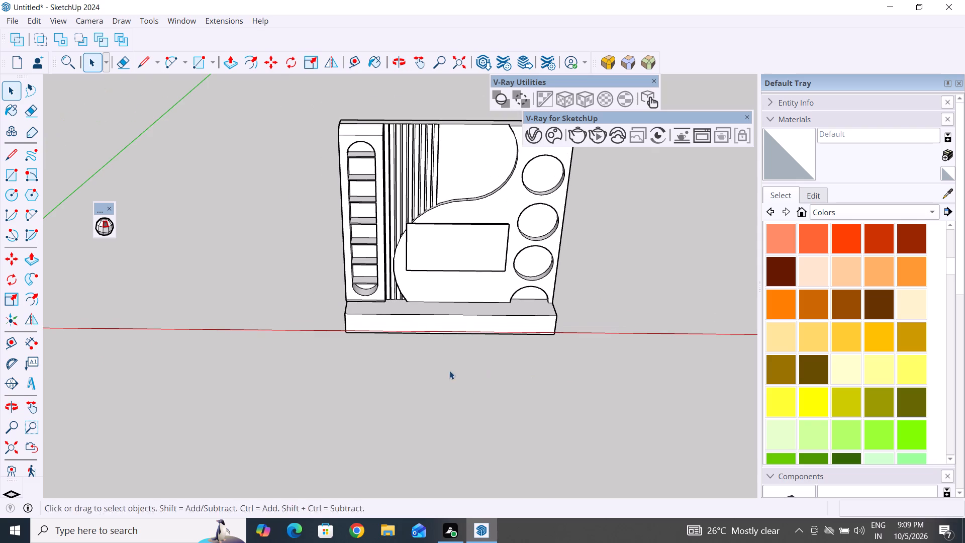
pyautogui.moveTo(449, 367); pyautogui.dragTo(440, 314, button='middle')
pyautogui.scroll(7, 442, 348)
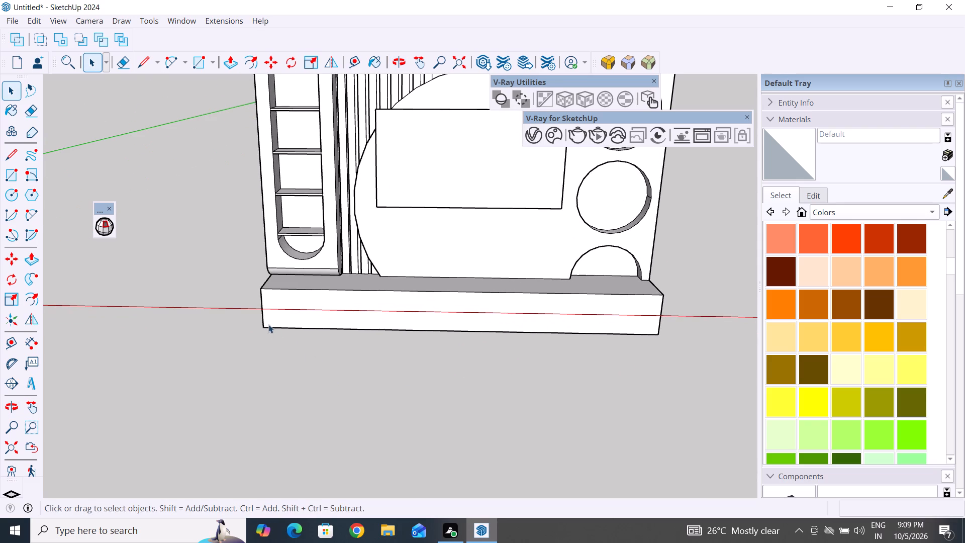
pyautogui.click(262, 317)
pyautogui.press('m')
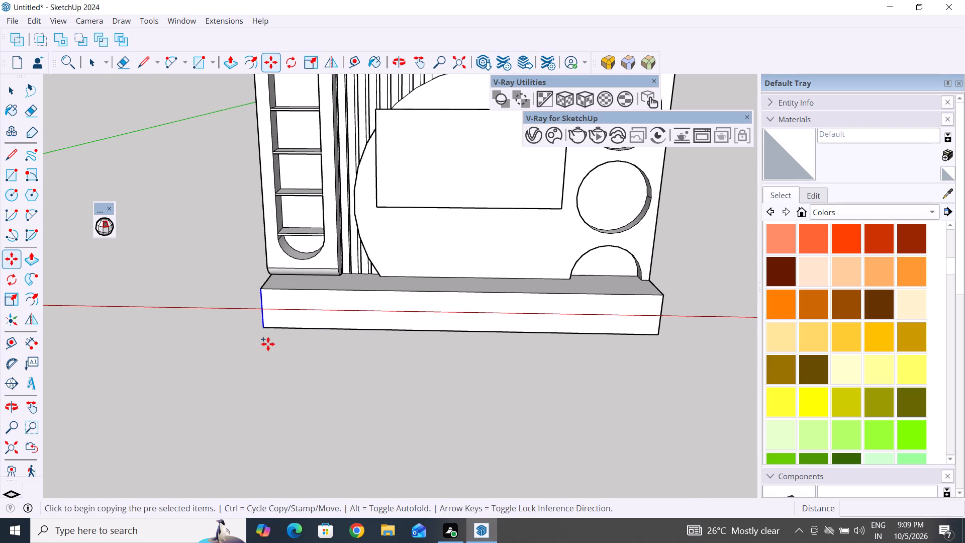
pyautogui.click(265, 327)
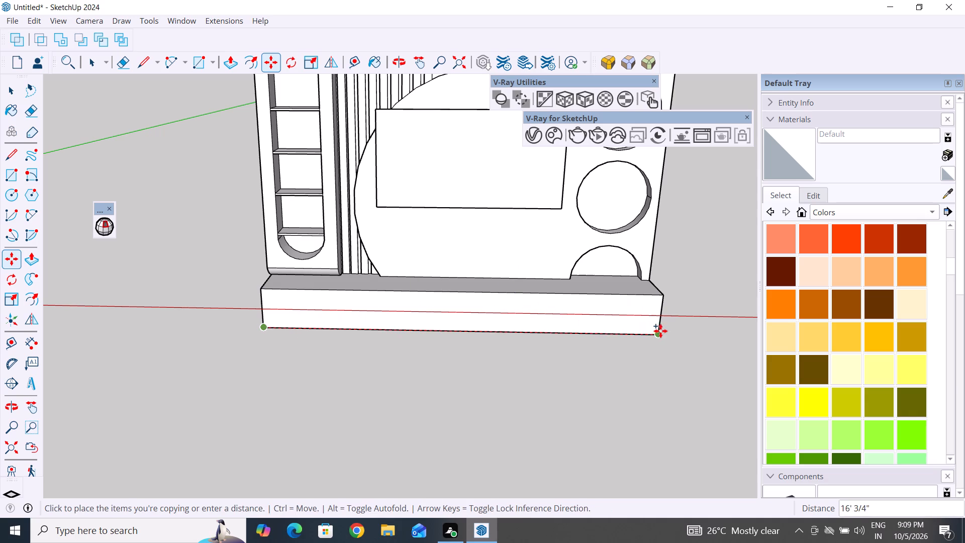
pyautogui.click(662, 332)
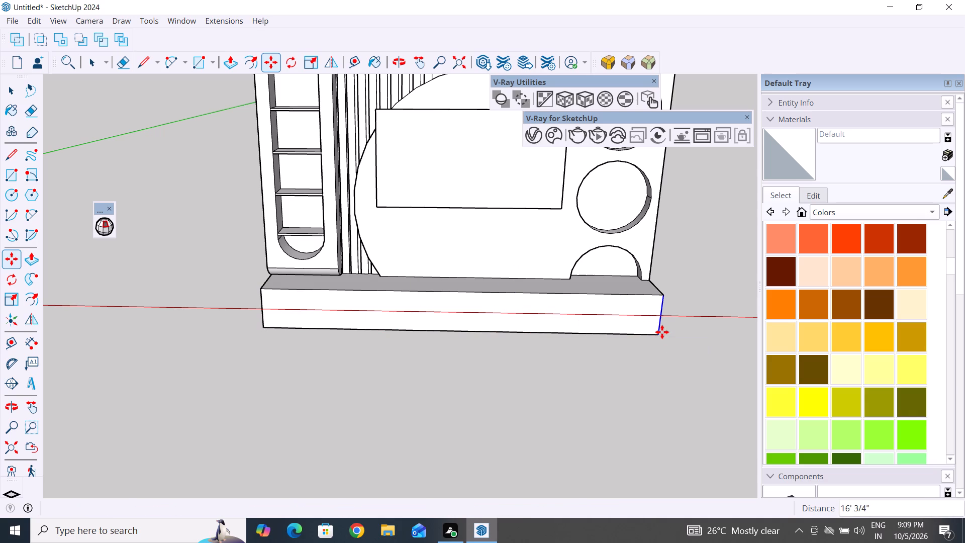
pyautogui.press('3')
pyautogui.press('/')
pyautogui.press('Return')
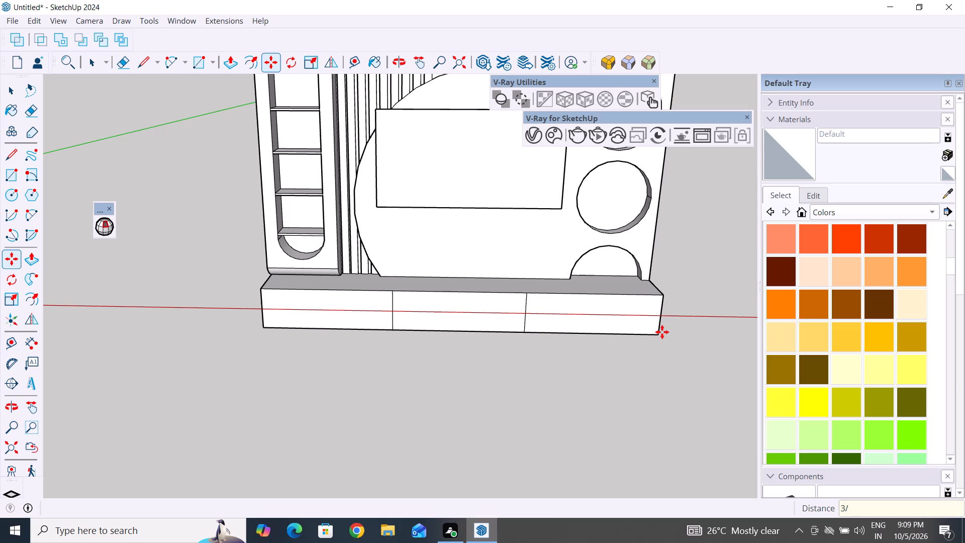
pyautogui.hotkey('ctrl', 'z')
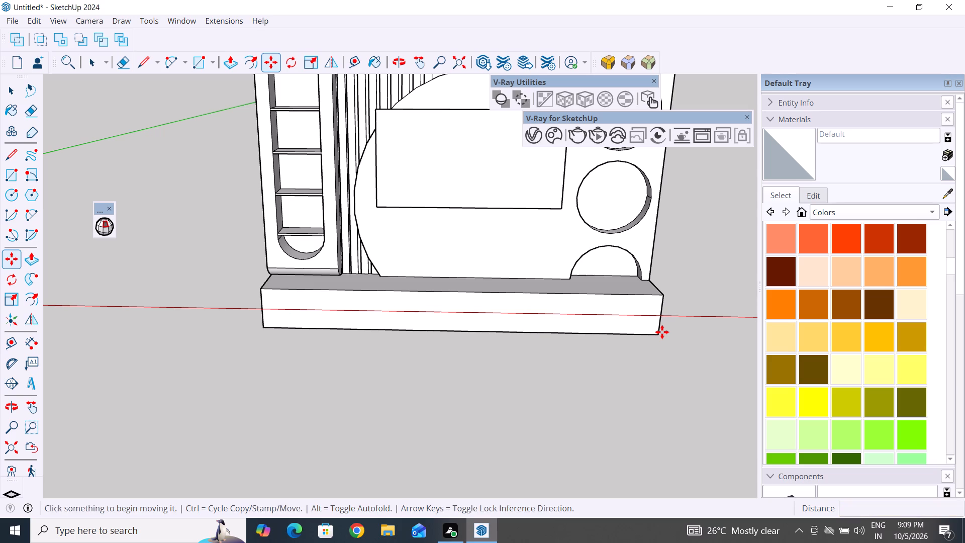
# Copy the ledge's vertical front edge at the niche-strip end across to the opposite end, dividing the front into five equal sections.
pyautogui.click(16, 89)
pyautogui.click(262, 317)
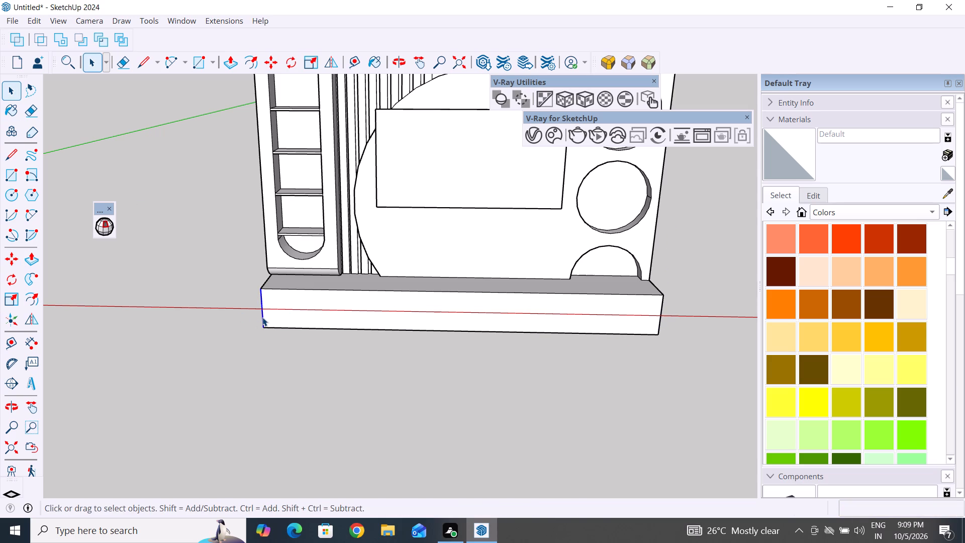
pyautogui.press('m')
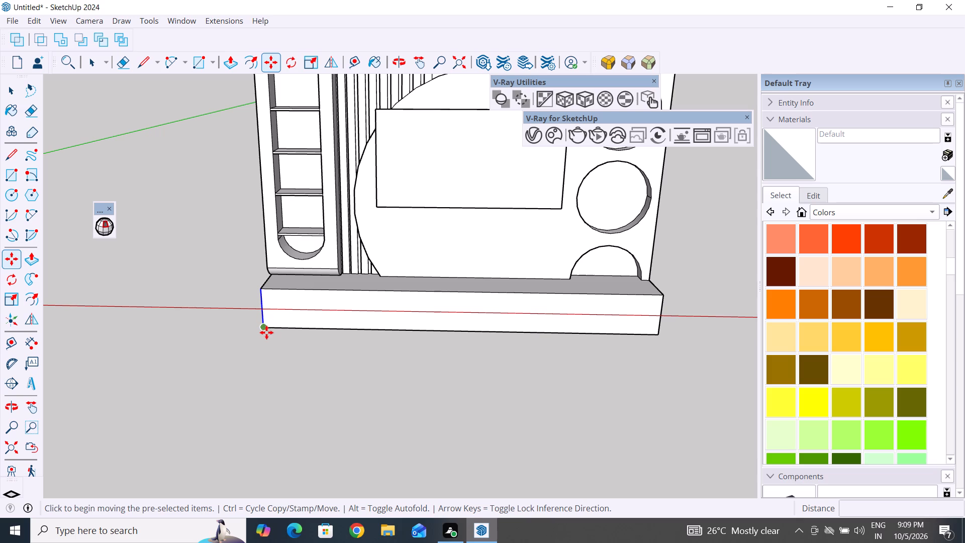
pyautogui.click(264, 332)
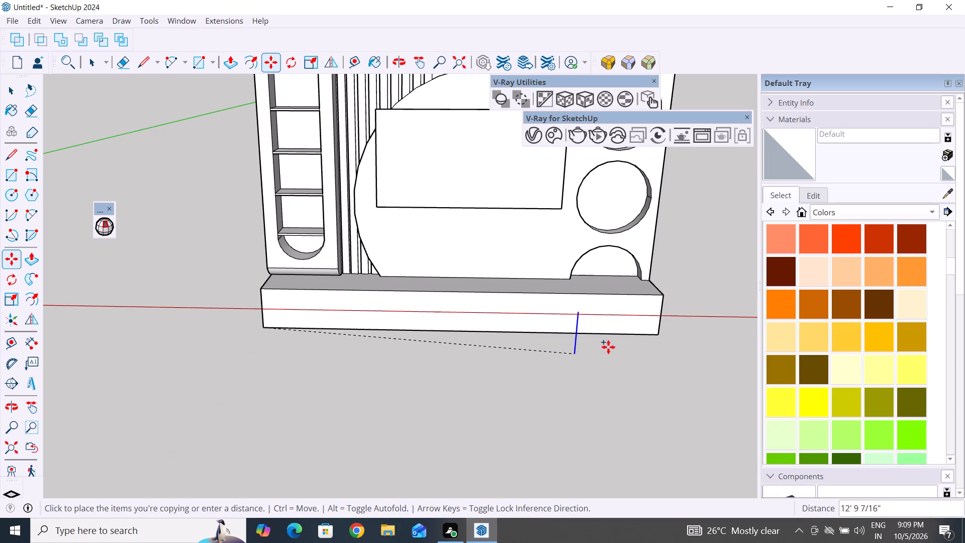
pyautogui.click(658, 336)
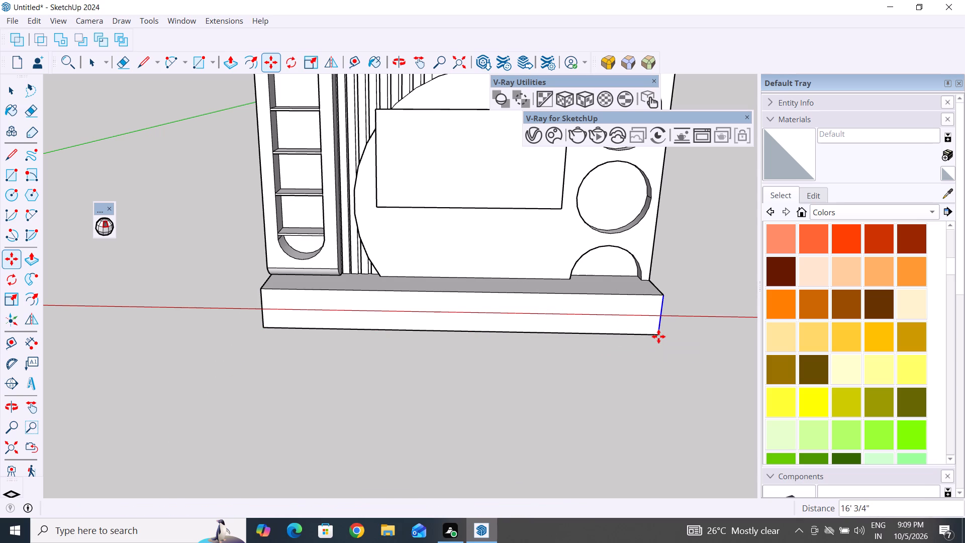
pyautogui.press('5')
pyautogui.press('/')
pyautogui.press('Return')
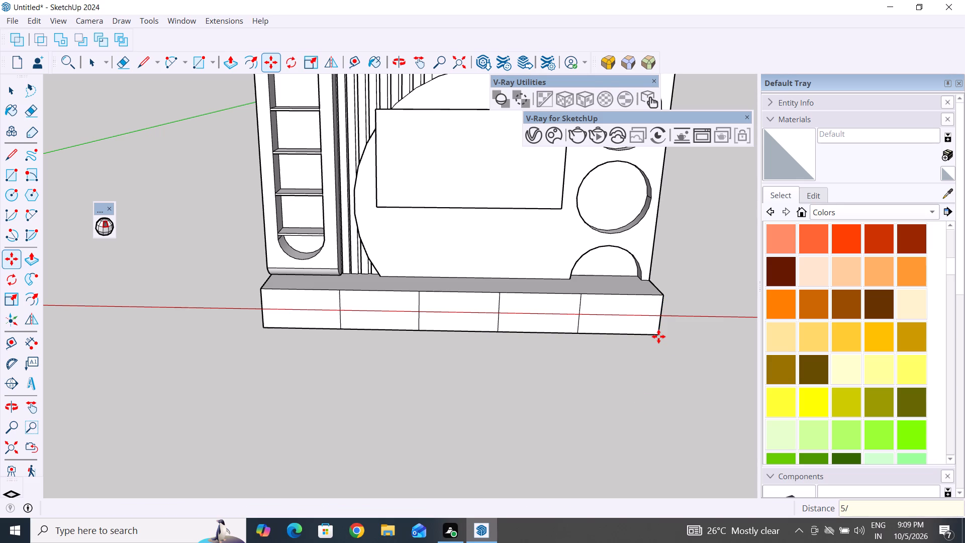
pyautogui.click(6, 90)
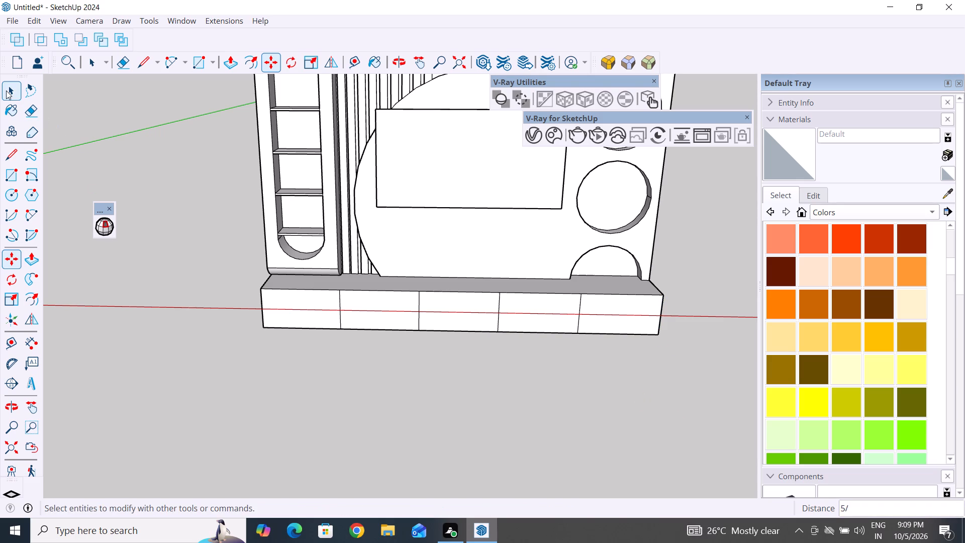
# Draw a horizontal line about 3' 2 9/16" long between the side midpoints of the ledge's middle front section.
pyautogui.scroll(-2, 396, 319)
pyautogui.moveTo(446, 337); pyautogui.dragTo(513, 299, button='middle')
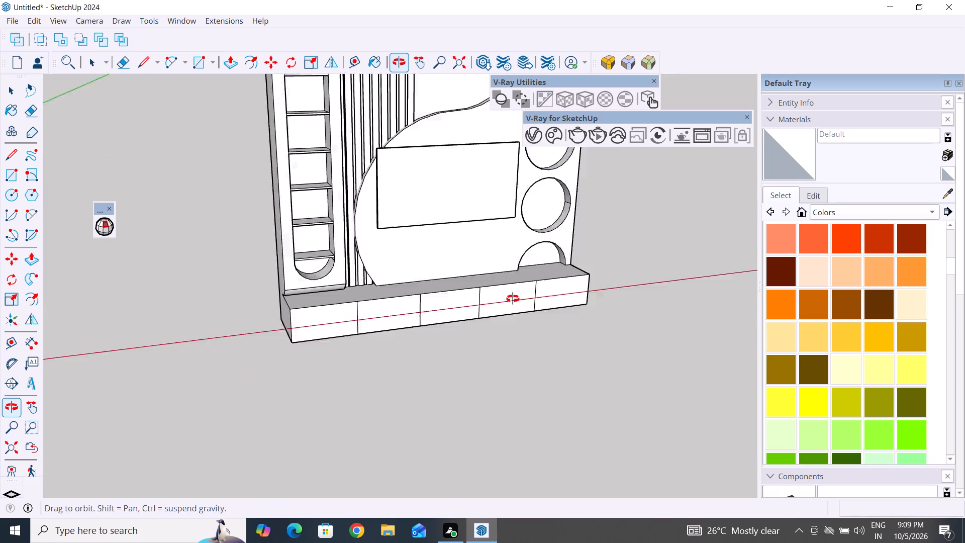
pyautogui.moveTo(513, 299); pyautogui.dragTo(463, 227, button='middle')
pyautogui.scroll(3, 477, 272)
pyautogui.moveTo(489, 284); pyautogui.dragTo(499, 316, button='middle')
pyautogui.click(10, 154)
pyautogui.scroll(2, 298, 273)
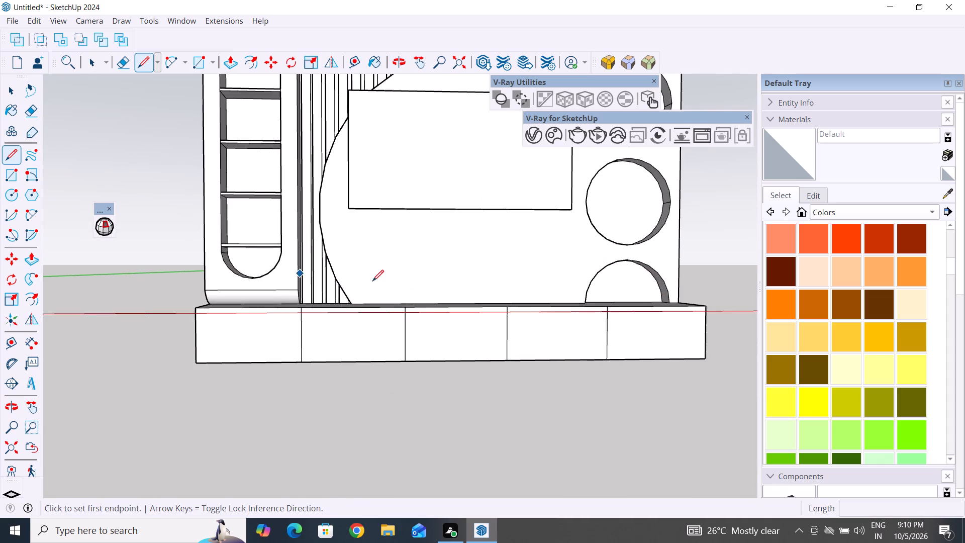
pyautogui.scroll(1, 372, 281)
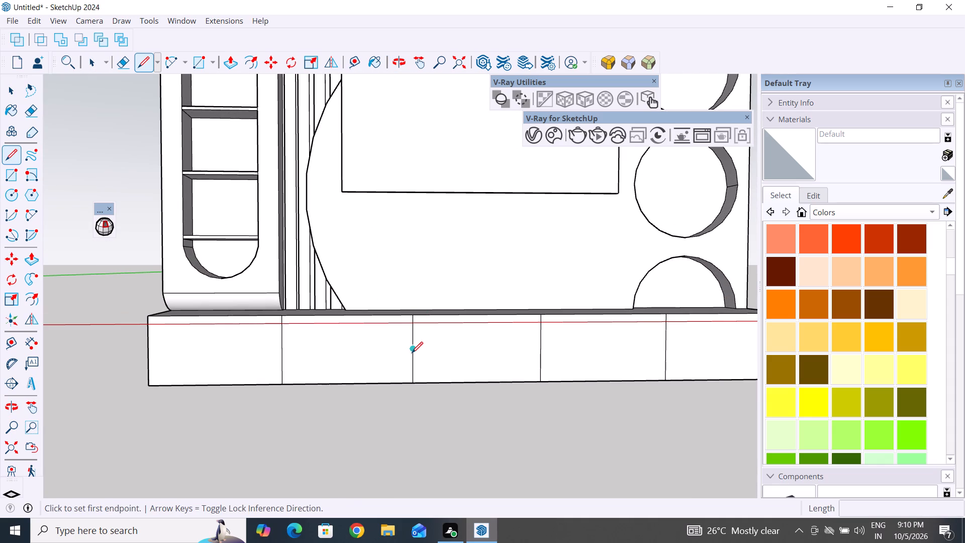
pyautogui.click(412, 353)
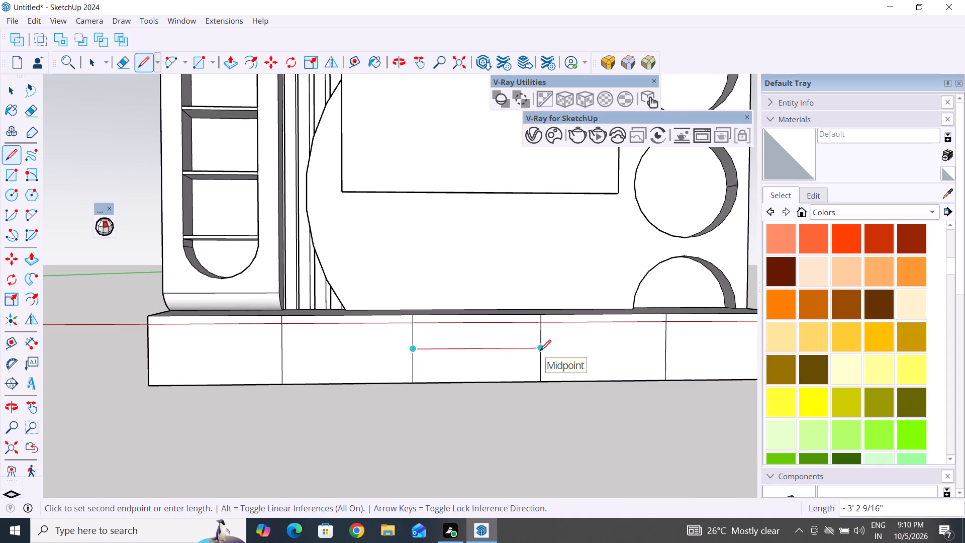
pyautogui.click(540, 351)
pyautogui.click(14, 93)
pyautogui.click(105, 149)
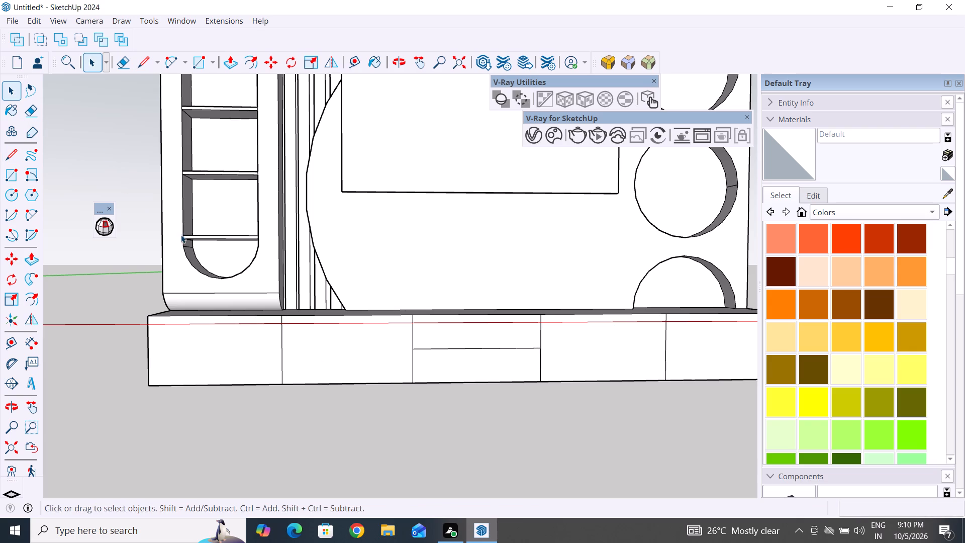
# Offset the outlines of the middle section's upper and lower drawer faces inward by about 1 3/8".
pyautogui.scroll(-3, 399, 380)
pyautogui.moveTo(455, 410); pyautogui.dragTo(514, 485, button='middle')
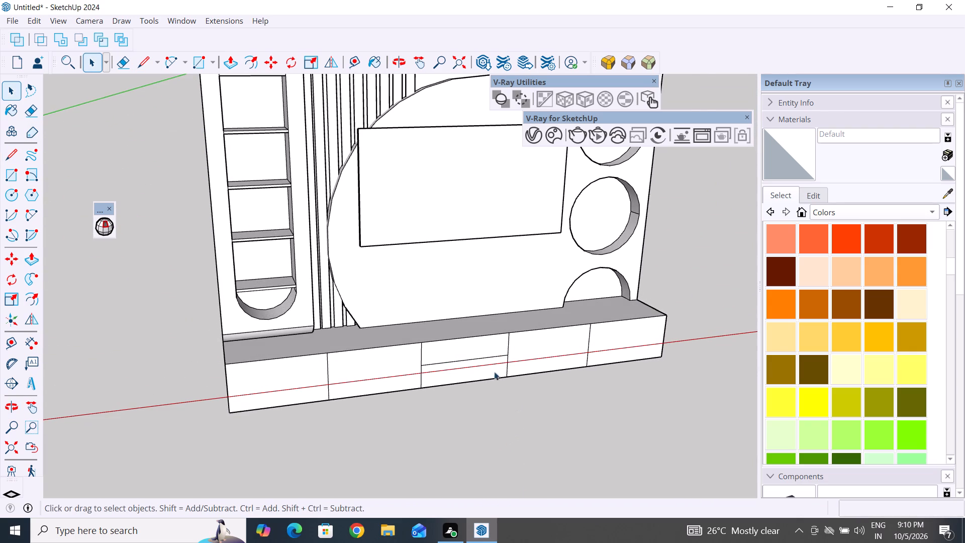
pyautogui.scroll(3, 485, 359)
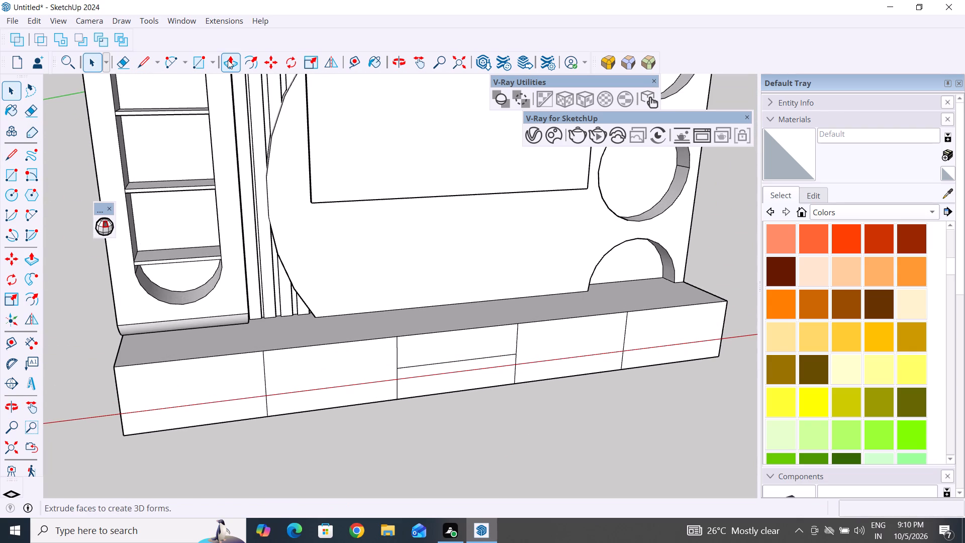
pyautogui.click(228, 60)
pyautogui.click(255, 61)
pyautogui.scroll(5, 490, 361)
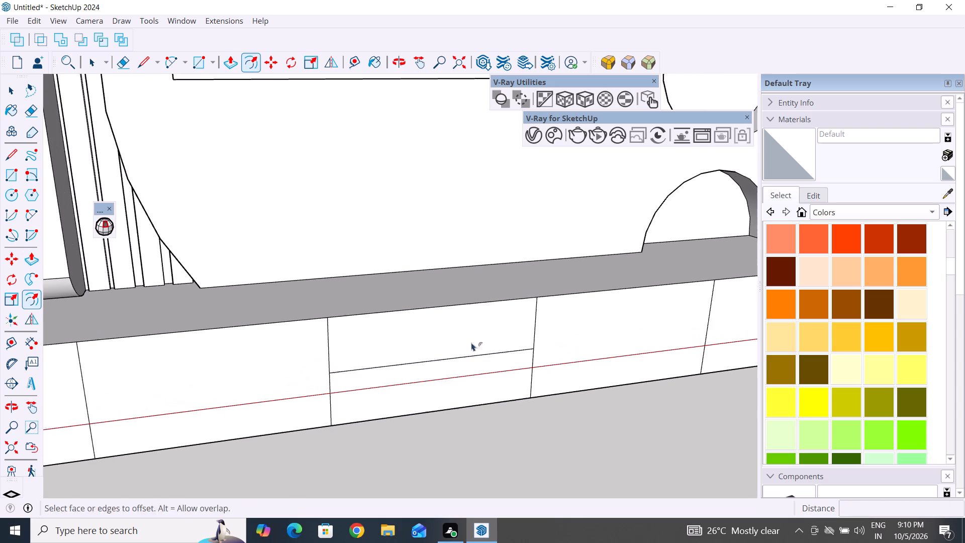
pyautogui.click(464, 313)
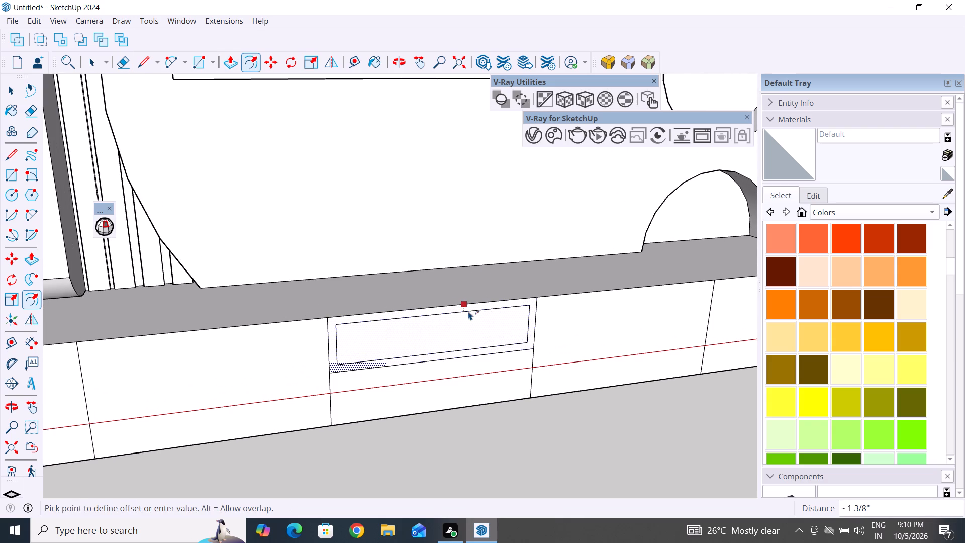
pyautogui.doubleClick(473, 381)
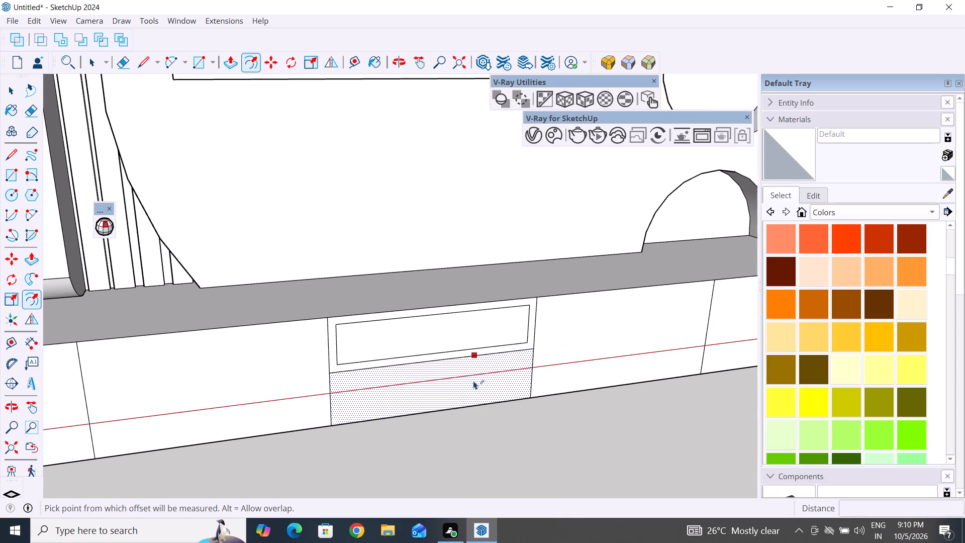
# Undo the middle section's drawer-face offsets and horizontal divider line, keeping the ledge front's five-section division.
pyautogui.scroll(-6, 529, 435)
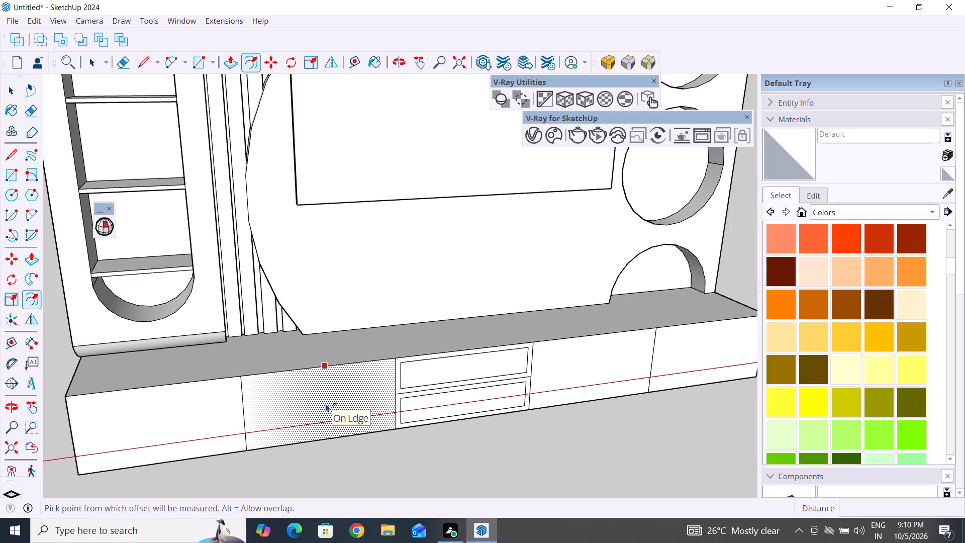
pyautogui.click(233, 62)
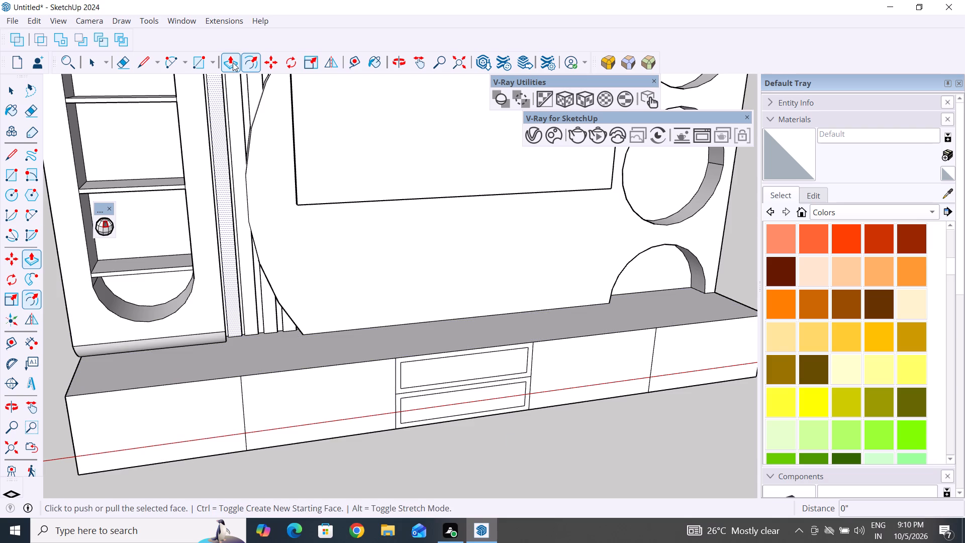
pyautogui.hotkey('ctrl', 'z')
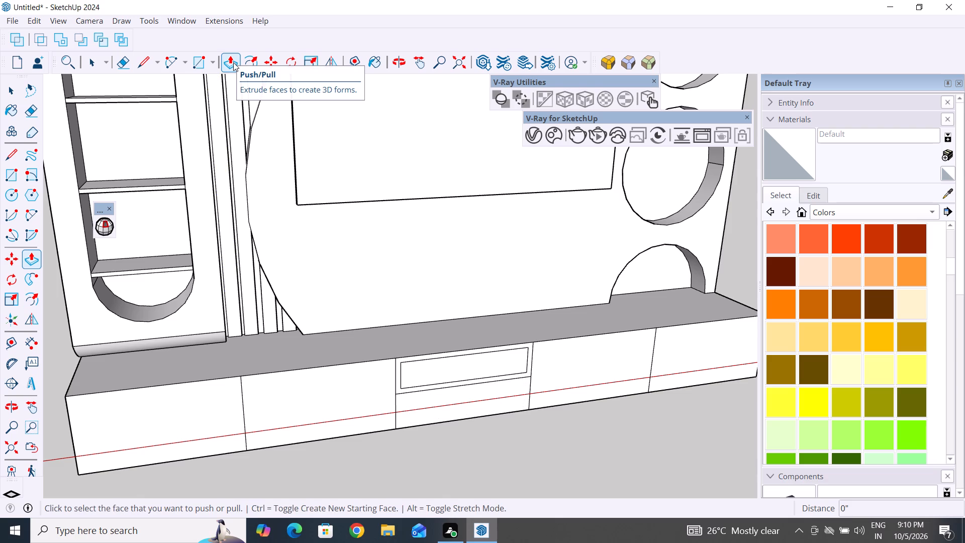
pyautogui.hotkey('ctrl', 'z')
pyautogui.hotkey('ctrl', 'z')
pyautogui.hotkey('ctrl', 'z')
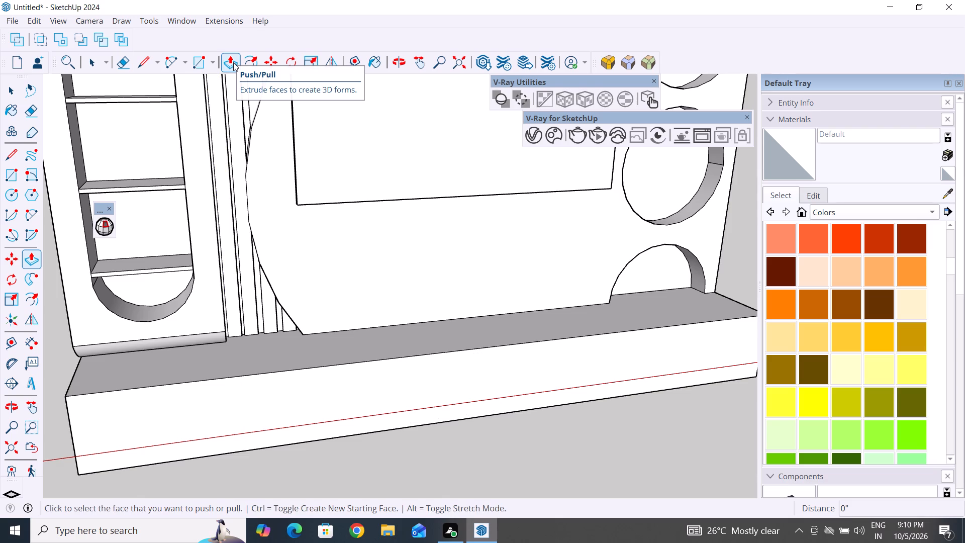
pyautogui.hotkey('ctrl', 'y')
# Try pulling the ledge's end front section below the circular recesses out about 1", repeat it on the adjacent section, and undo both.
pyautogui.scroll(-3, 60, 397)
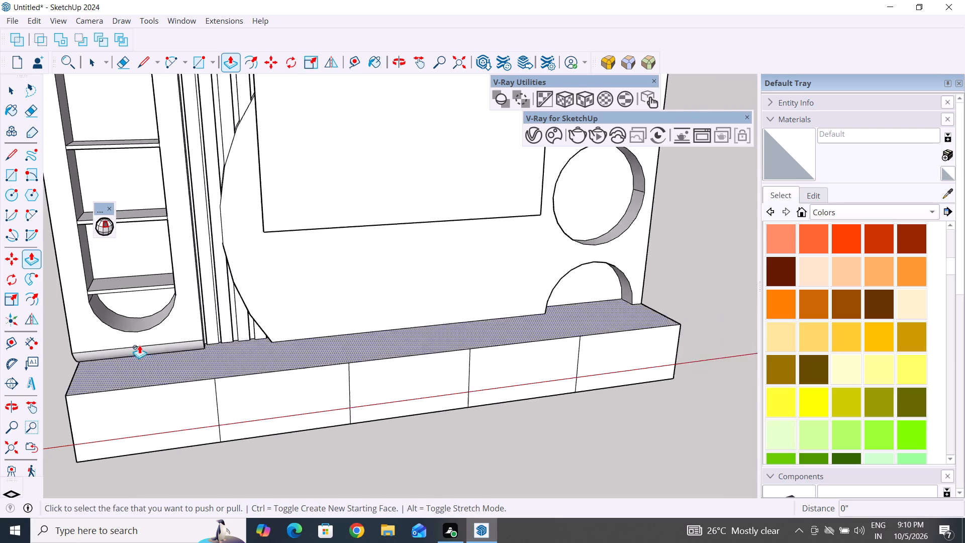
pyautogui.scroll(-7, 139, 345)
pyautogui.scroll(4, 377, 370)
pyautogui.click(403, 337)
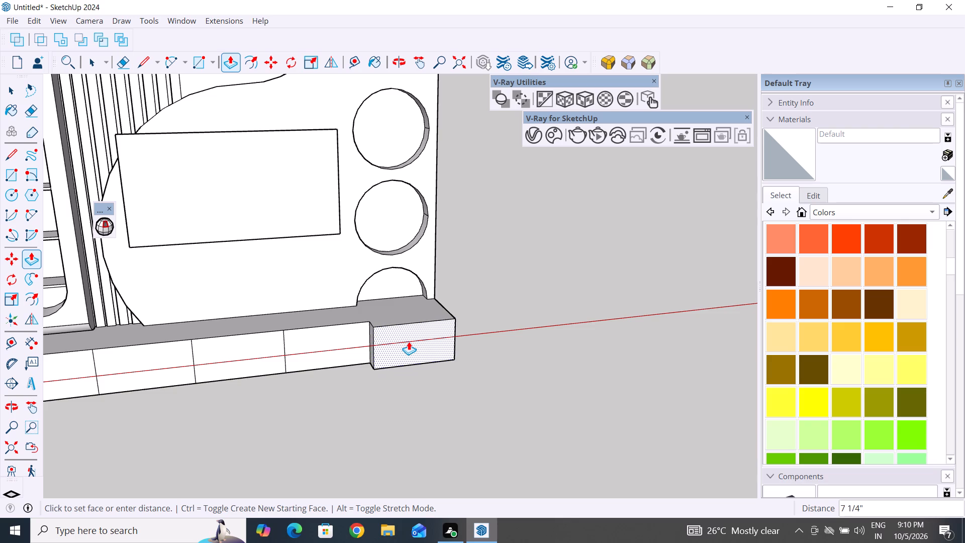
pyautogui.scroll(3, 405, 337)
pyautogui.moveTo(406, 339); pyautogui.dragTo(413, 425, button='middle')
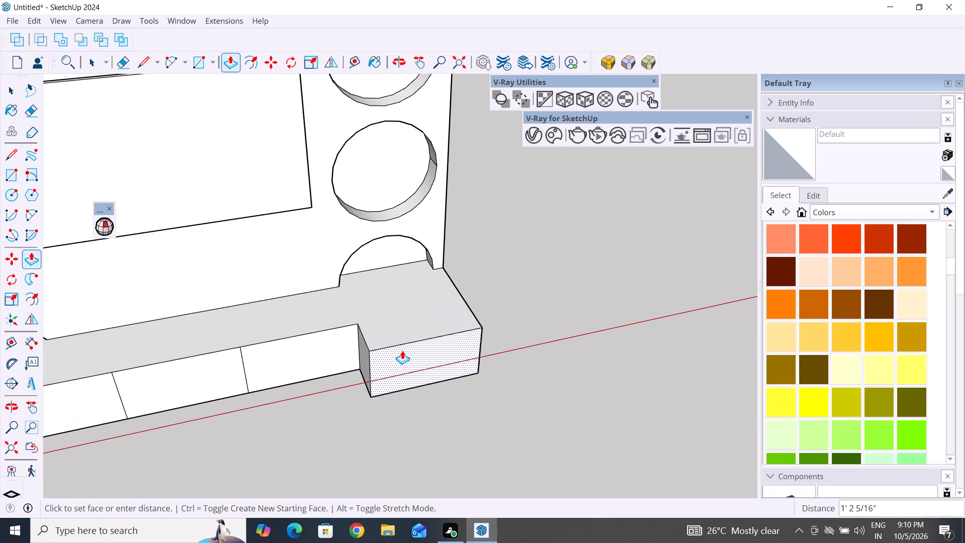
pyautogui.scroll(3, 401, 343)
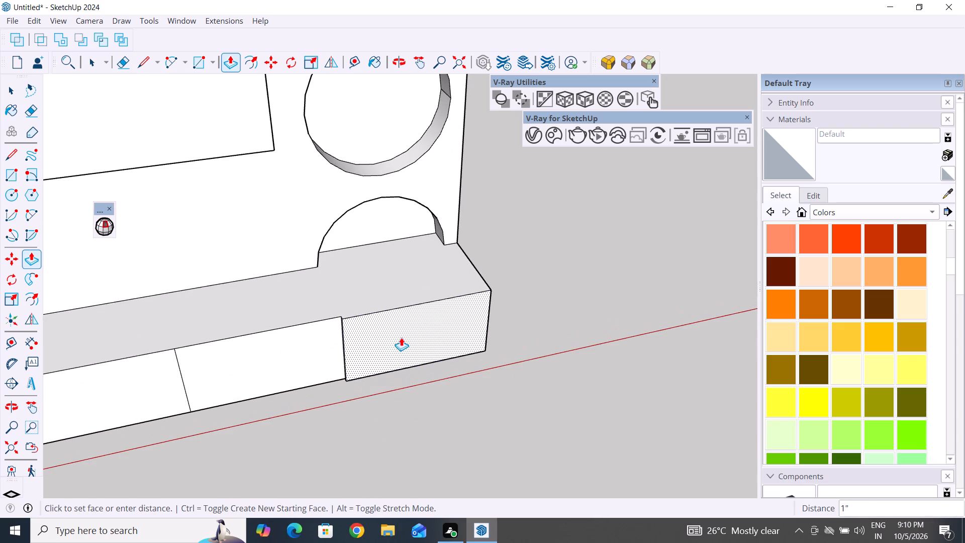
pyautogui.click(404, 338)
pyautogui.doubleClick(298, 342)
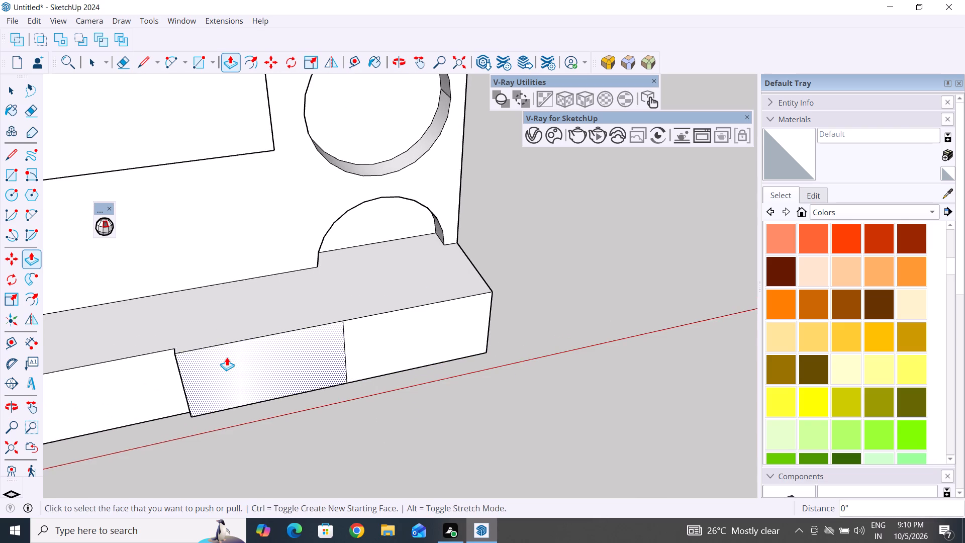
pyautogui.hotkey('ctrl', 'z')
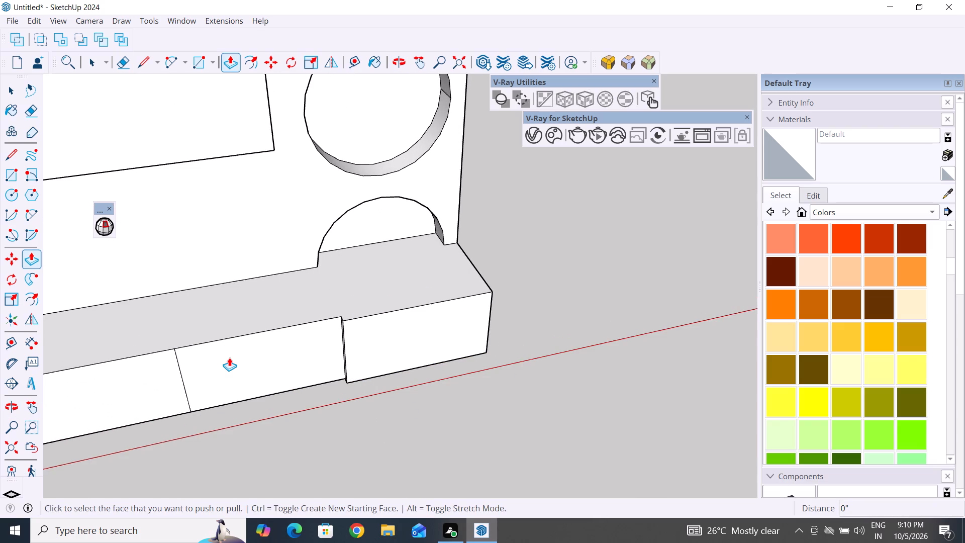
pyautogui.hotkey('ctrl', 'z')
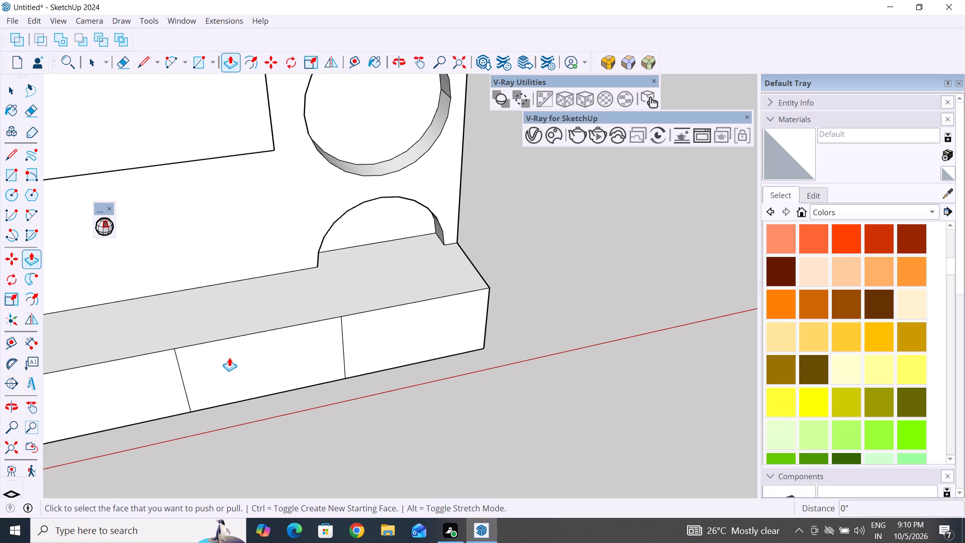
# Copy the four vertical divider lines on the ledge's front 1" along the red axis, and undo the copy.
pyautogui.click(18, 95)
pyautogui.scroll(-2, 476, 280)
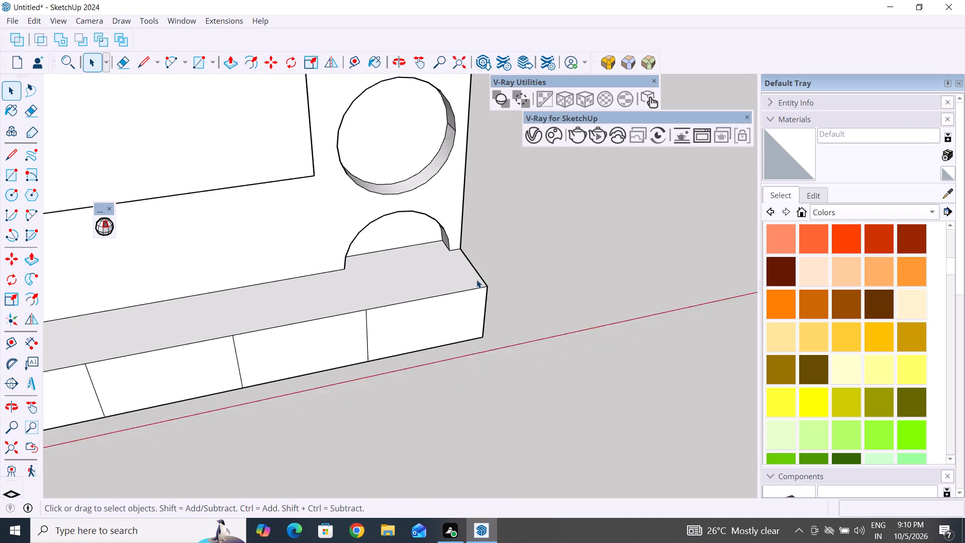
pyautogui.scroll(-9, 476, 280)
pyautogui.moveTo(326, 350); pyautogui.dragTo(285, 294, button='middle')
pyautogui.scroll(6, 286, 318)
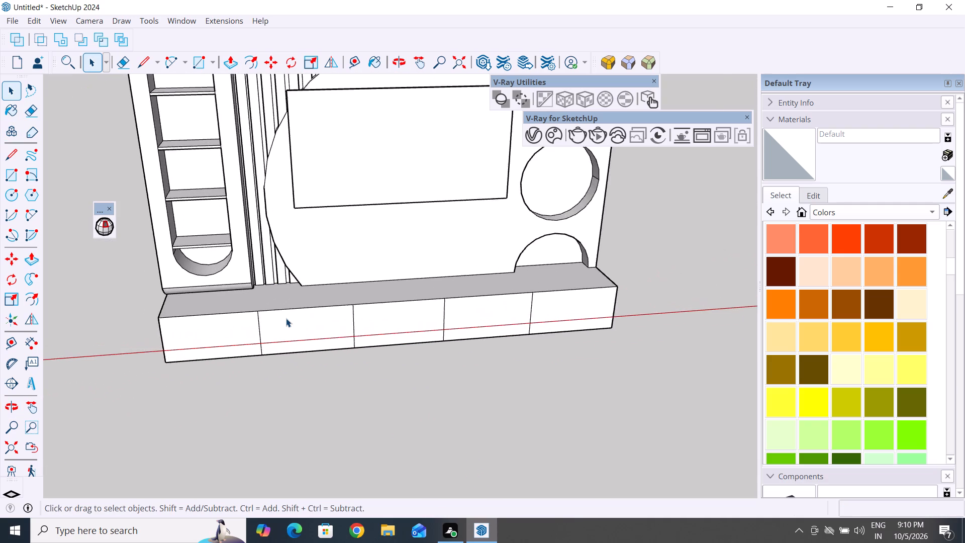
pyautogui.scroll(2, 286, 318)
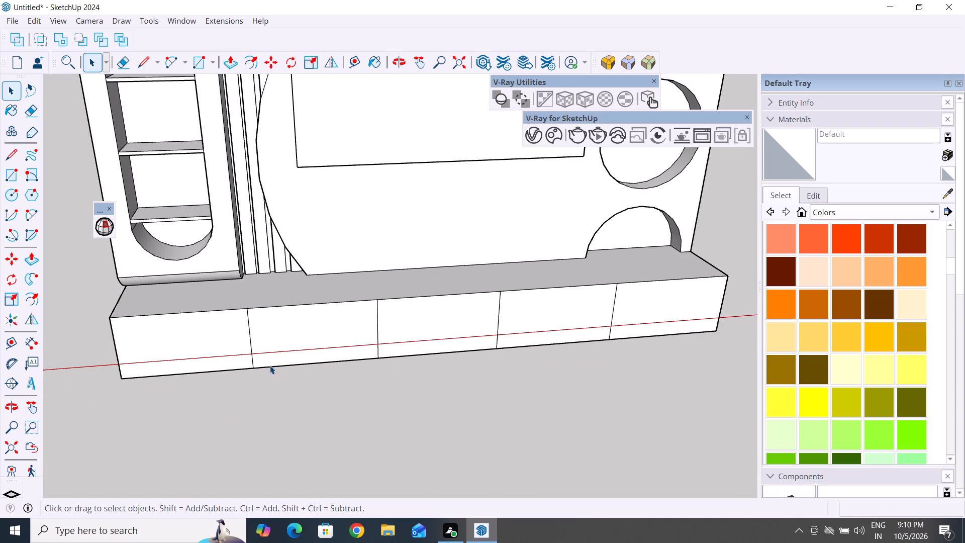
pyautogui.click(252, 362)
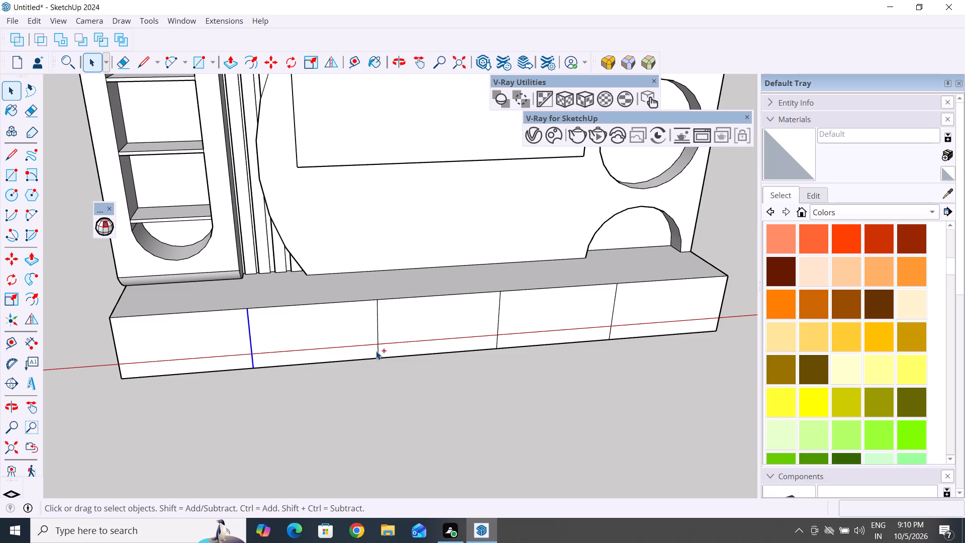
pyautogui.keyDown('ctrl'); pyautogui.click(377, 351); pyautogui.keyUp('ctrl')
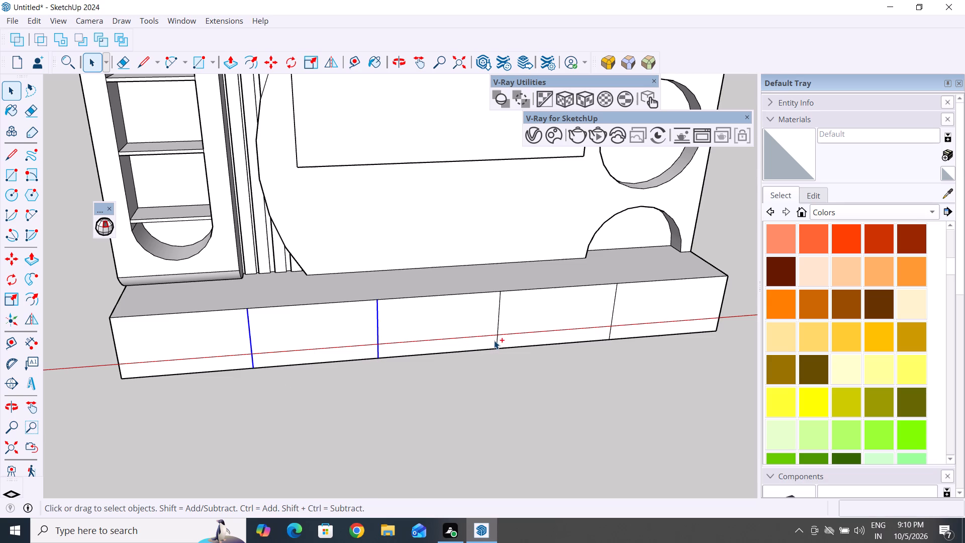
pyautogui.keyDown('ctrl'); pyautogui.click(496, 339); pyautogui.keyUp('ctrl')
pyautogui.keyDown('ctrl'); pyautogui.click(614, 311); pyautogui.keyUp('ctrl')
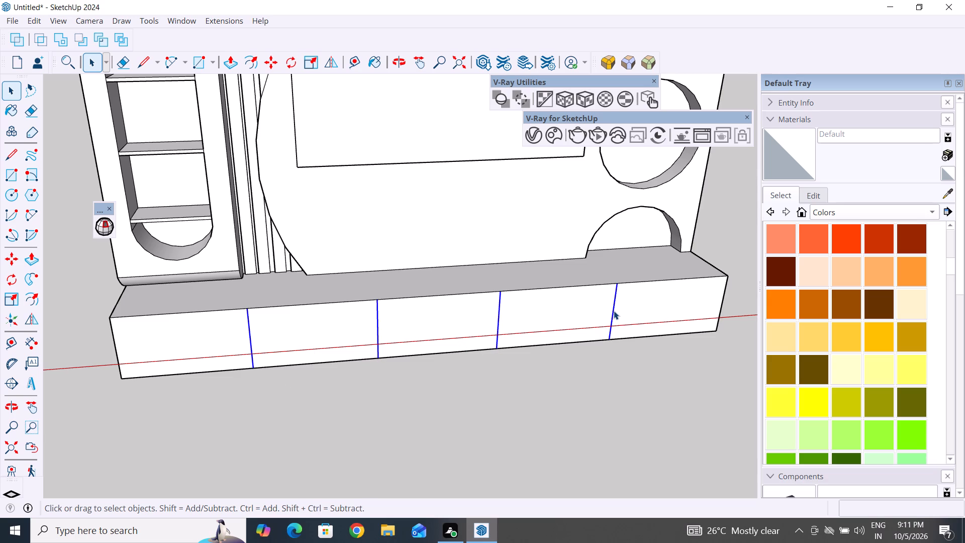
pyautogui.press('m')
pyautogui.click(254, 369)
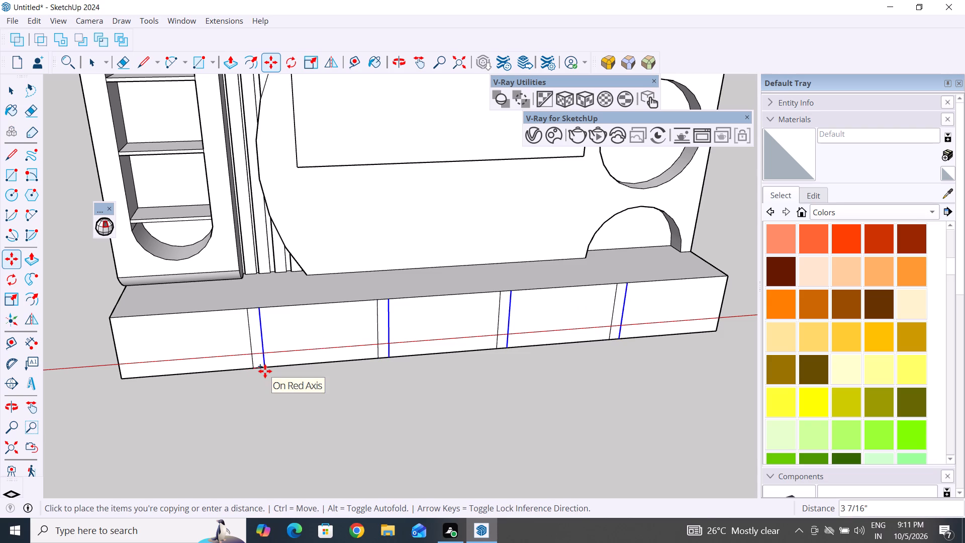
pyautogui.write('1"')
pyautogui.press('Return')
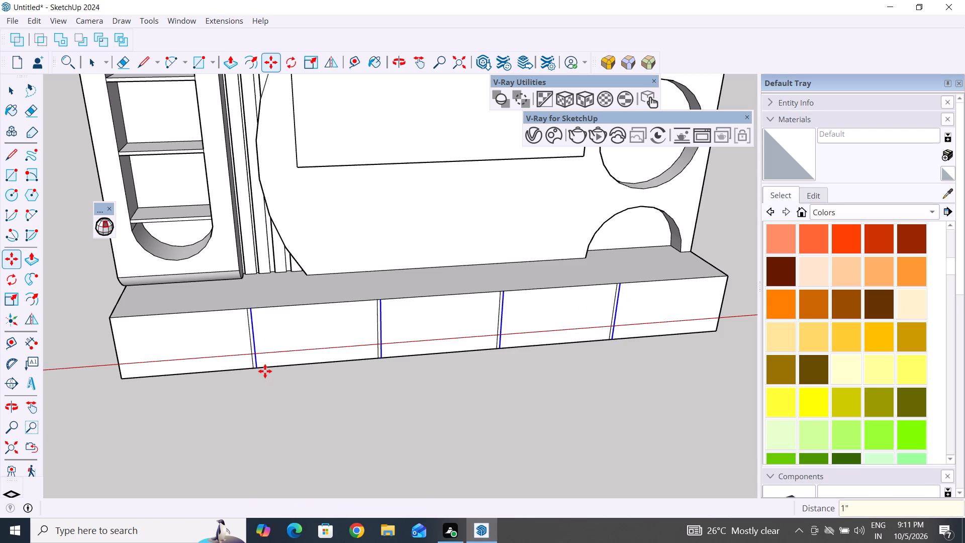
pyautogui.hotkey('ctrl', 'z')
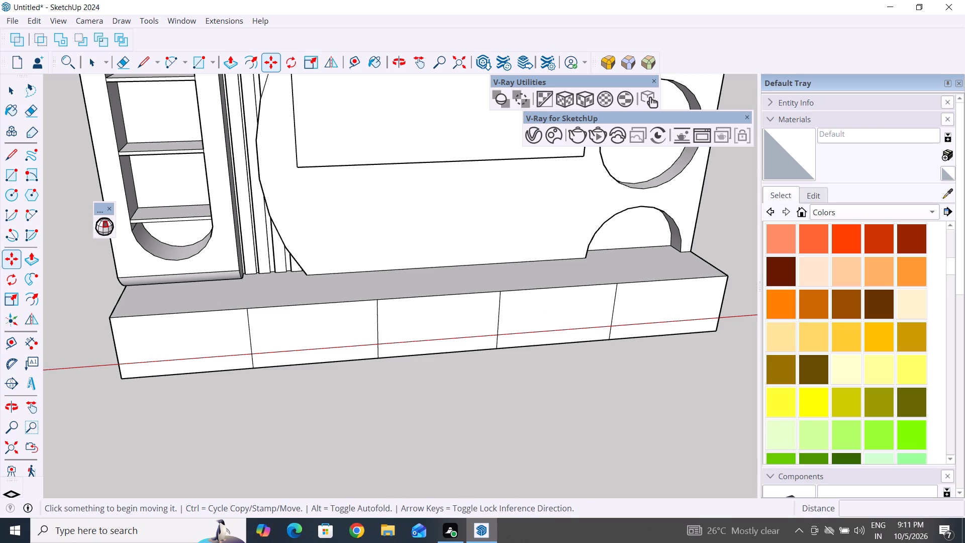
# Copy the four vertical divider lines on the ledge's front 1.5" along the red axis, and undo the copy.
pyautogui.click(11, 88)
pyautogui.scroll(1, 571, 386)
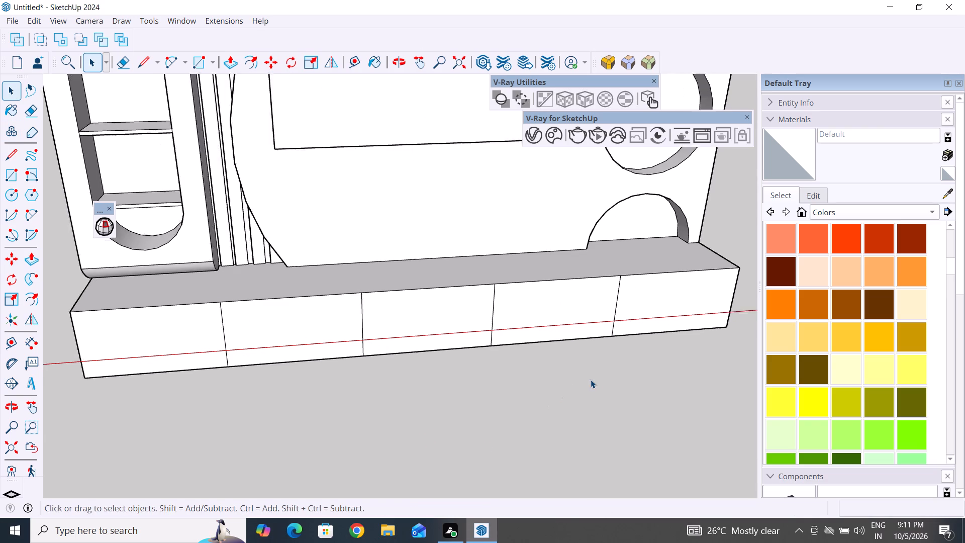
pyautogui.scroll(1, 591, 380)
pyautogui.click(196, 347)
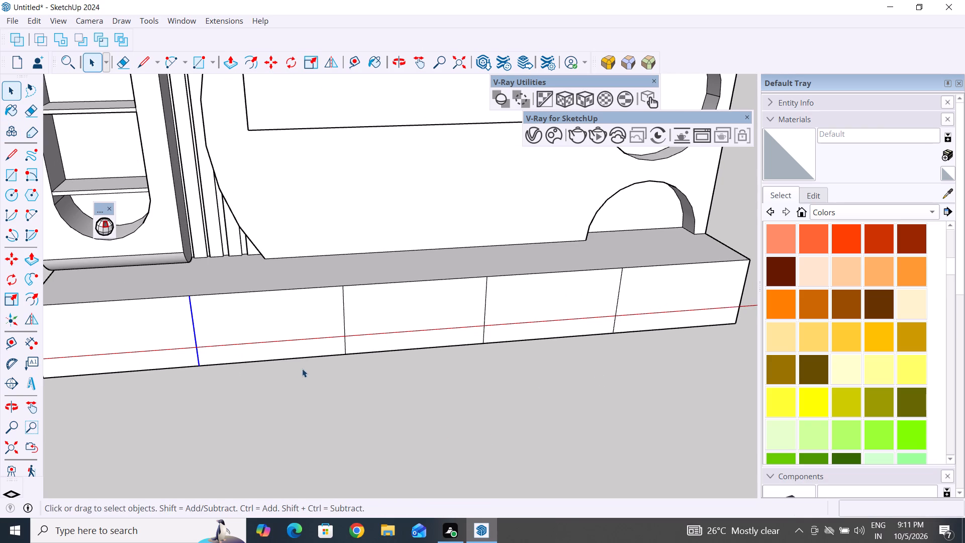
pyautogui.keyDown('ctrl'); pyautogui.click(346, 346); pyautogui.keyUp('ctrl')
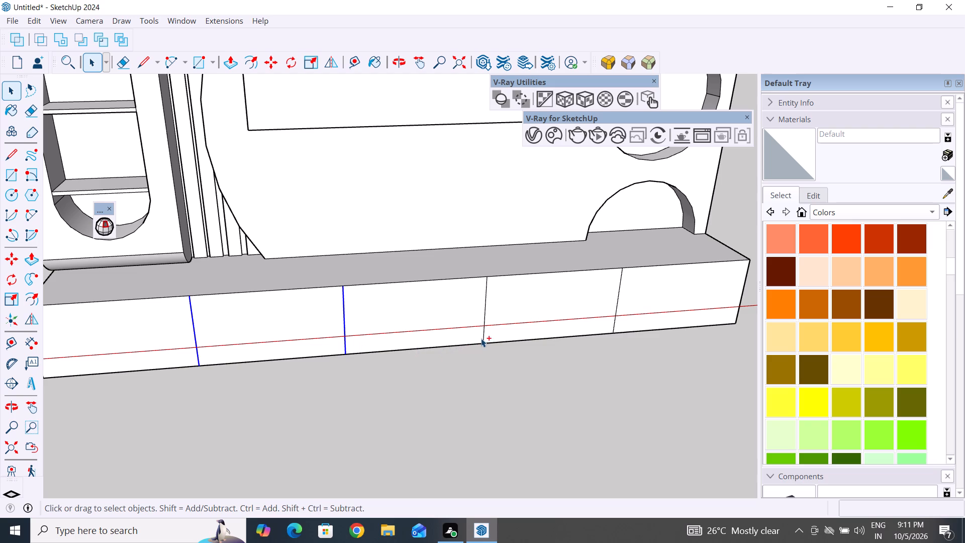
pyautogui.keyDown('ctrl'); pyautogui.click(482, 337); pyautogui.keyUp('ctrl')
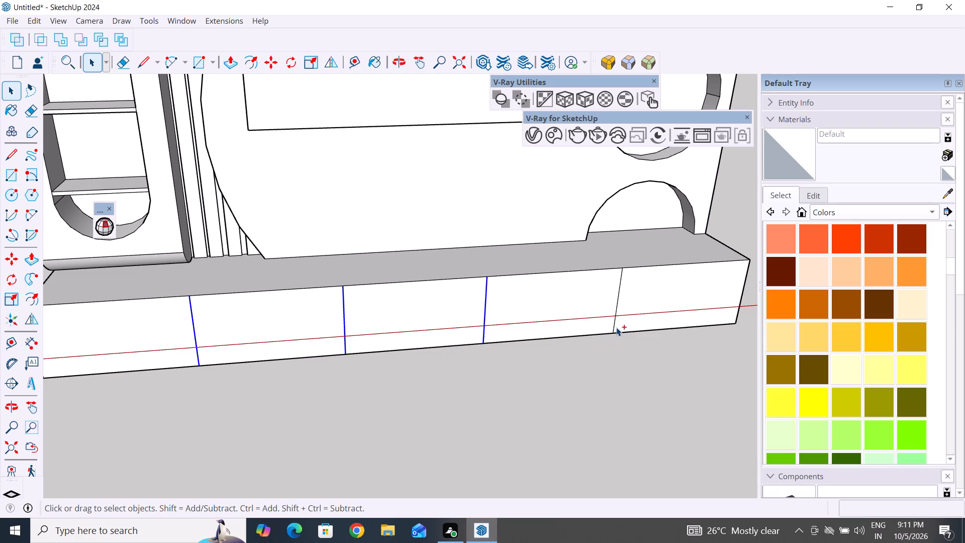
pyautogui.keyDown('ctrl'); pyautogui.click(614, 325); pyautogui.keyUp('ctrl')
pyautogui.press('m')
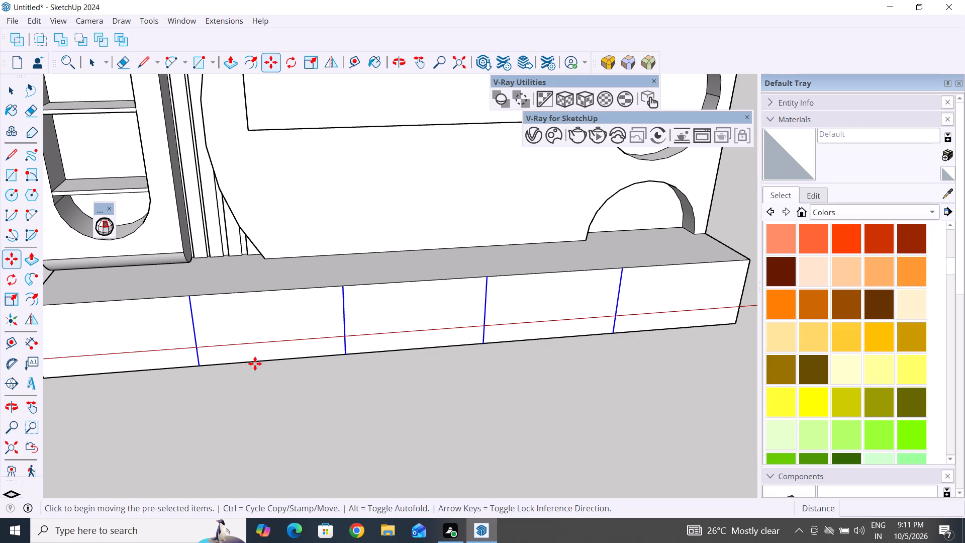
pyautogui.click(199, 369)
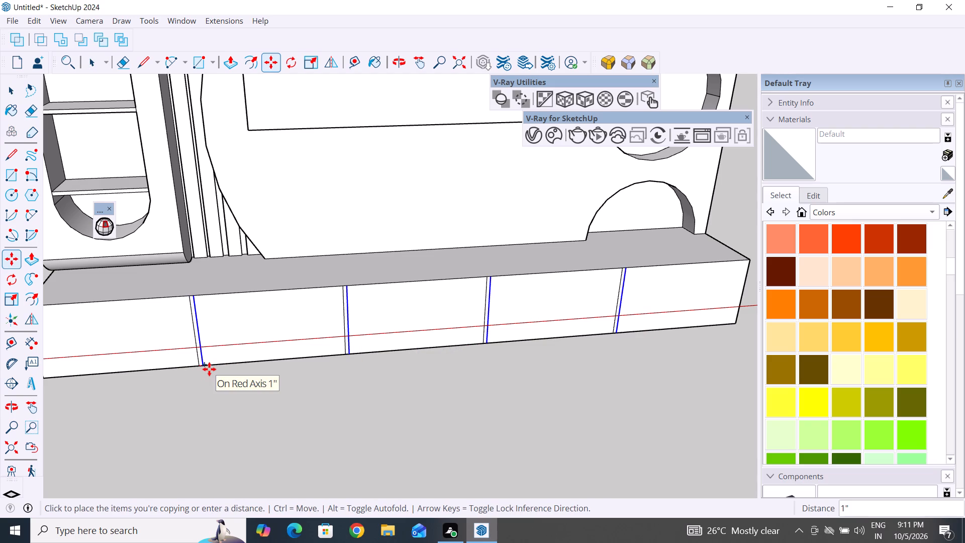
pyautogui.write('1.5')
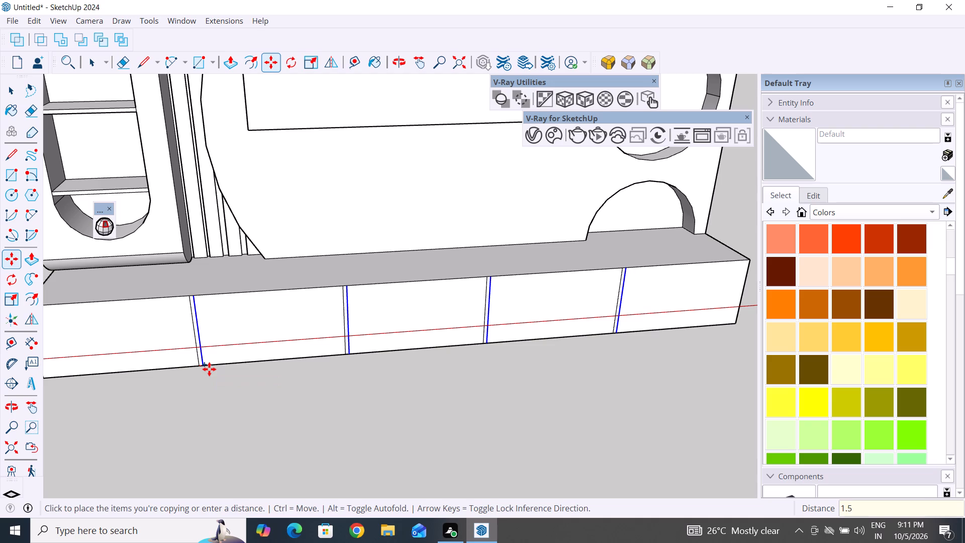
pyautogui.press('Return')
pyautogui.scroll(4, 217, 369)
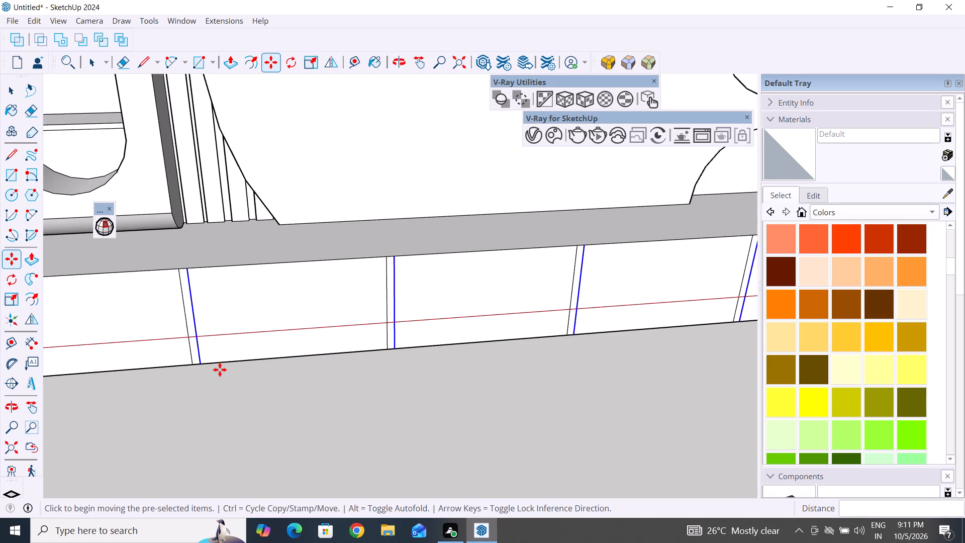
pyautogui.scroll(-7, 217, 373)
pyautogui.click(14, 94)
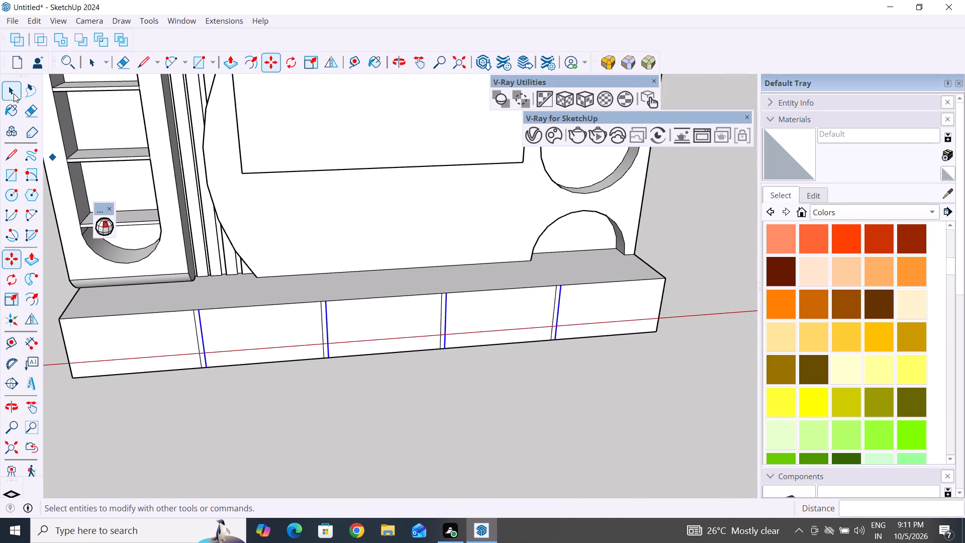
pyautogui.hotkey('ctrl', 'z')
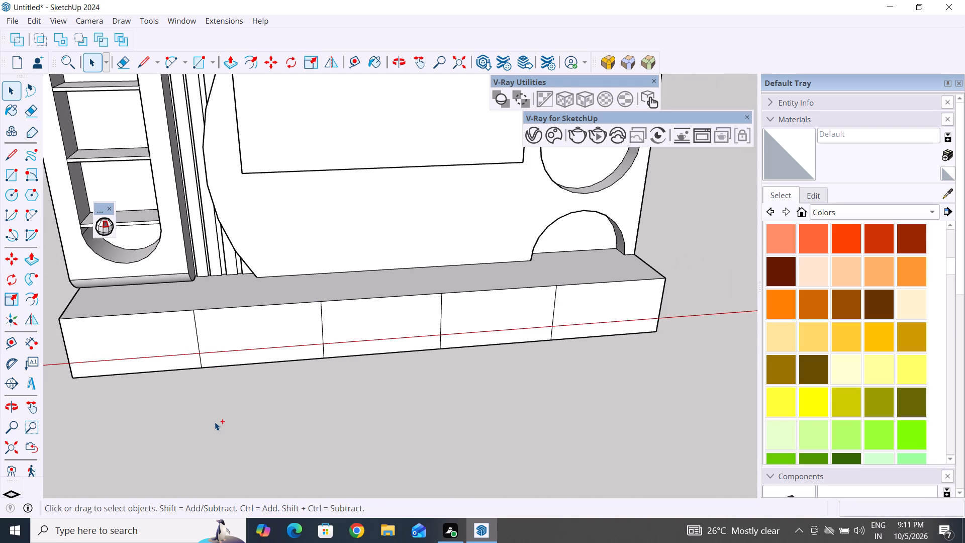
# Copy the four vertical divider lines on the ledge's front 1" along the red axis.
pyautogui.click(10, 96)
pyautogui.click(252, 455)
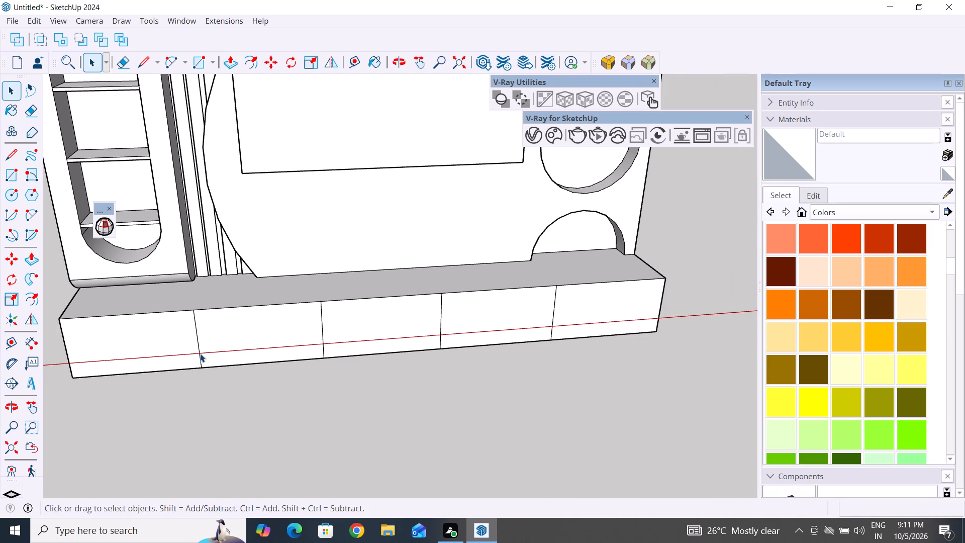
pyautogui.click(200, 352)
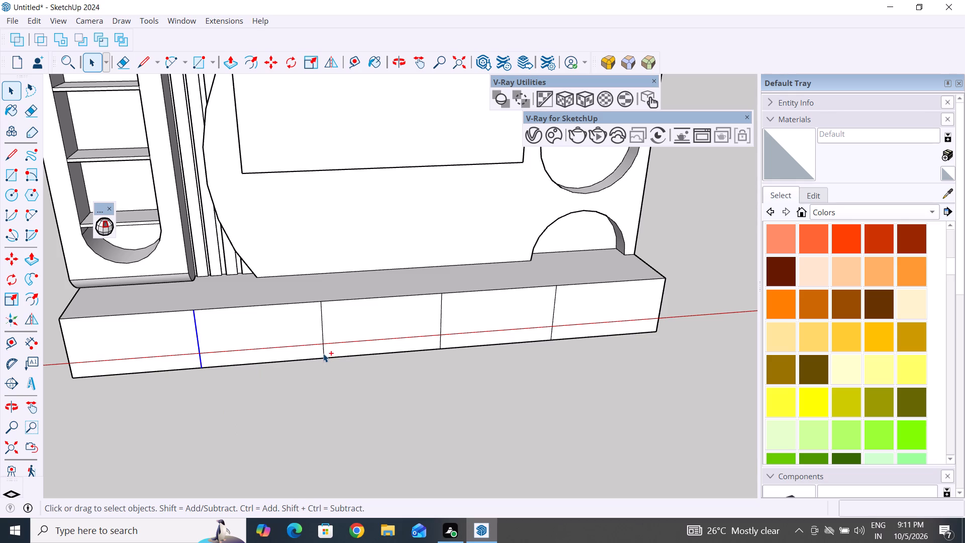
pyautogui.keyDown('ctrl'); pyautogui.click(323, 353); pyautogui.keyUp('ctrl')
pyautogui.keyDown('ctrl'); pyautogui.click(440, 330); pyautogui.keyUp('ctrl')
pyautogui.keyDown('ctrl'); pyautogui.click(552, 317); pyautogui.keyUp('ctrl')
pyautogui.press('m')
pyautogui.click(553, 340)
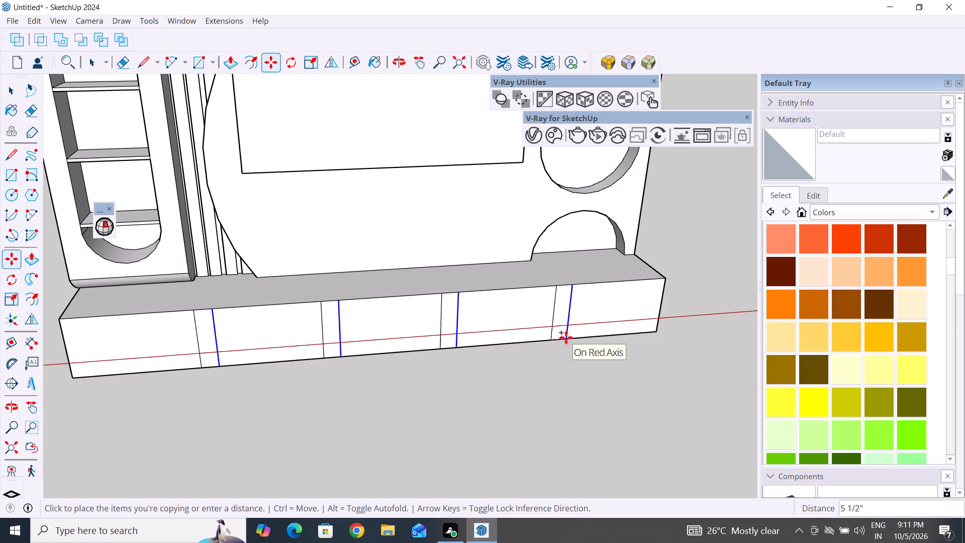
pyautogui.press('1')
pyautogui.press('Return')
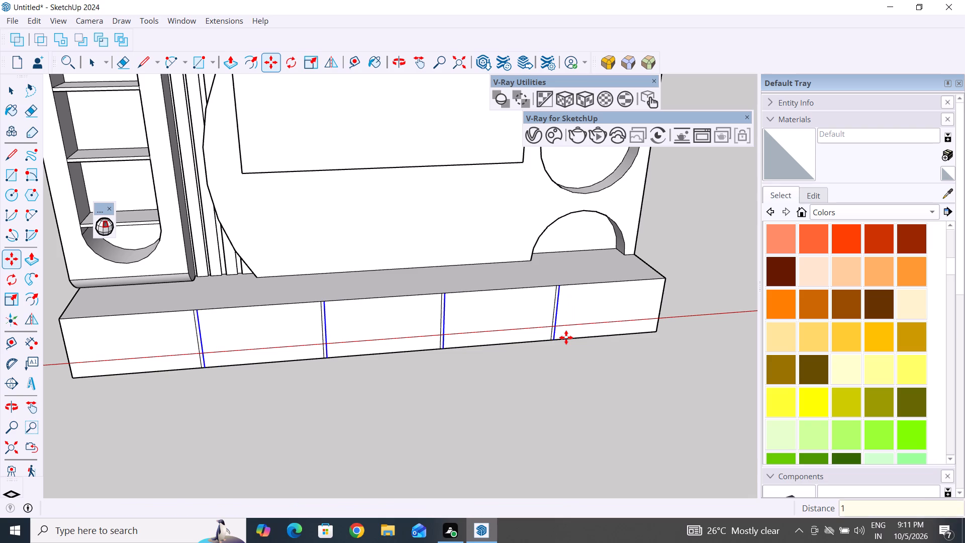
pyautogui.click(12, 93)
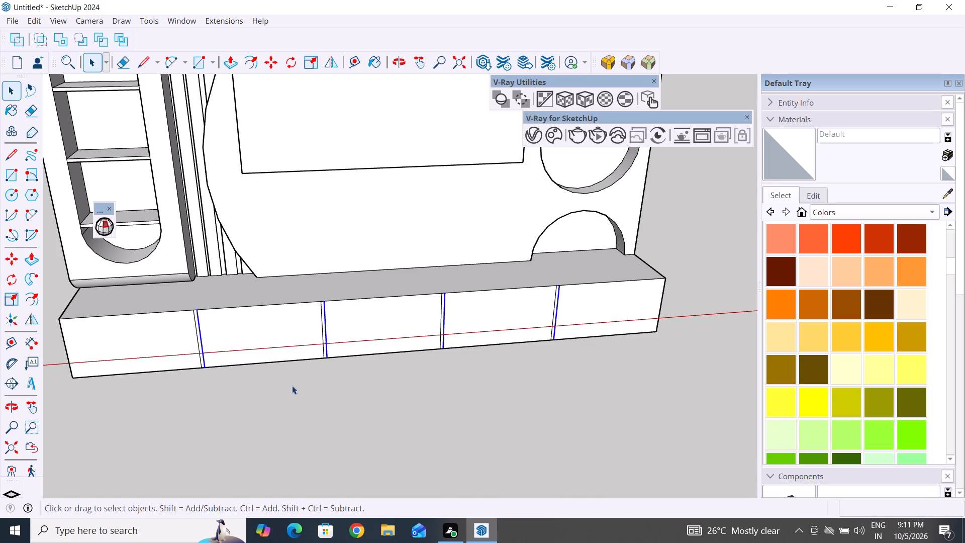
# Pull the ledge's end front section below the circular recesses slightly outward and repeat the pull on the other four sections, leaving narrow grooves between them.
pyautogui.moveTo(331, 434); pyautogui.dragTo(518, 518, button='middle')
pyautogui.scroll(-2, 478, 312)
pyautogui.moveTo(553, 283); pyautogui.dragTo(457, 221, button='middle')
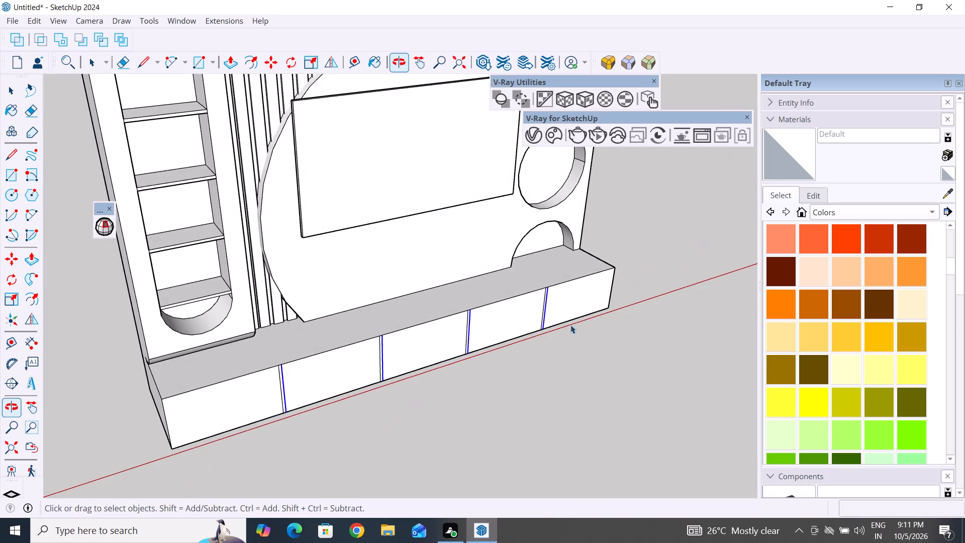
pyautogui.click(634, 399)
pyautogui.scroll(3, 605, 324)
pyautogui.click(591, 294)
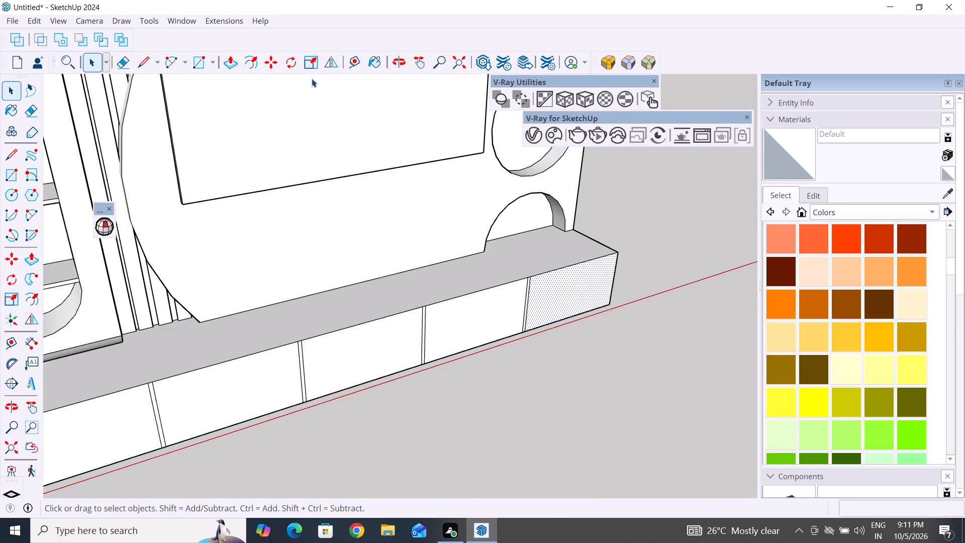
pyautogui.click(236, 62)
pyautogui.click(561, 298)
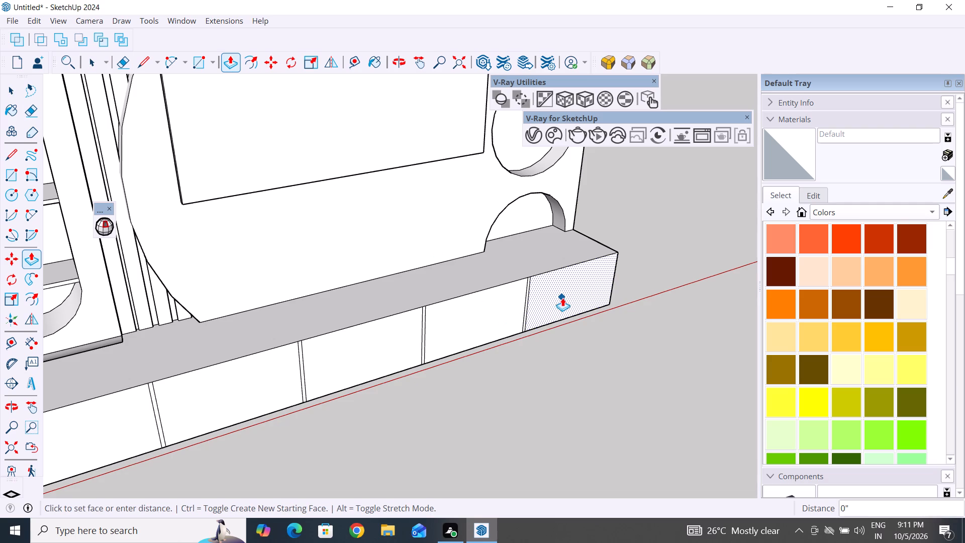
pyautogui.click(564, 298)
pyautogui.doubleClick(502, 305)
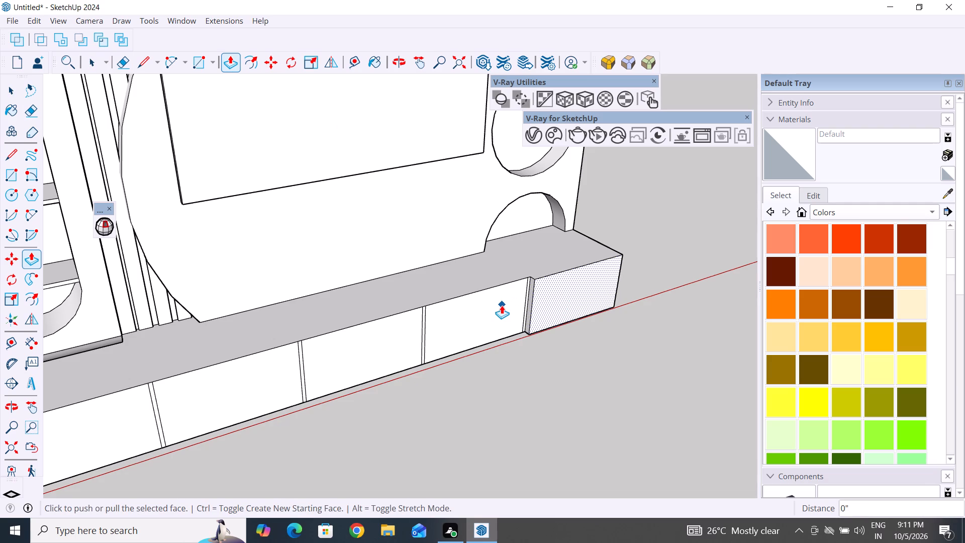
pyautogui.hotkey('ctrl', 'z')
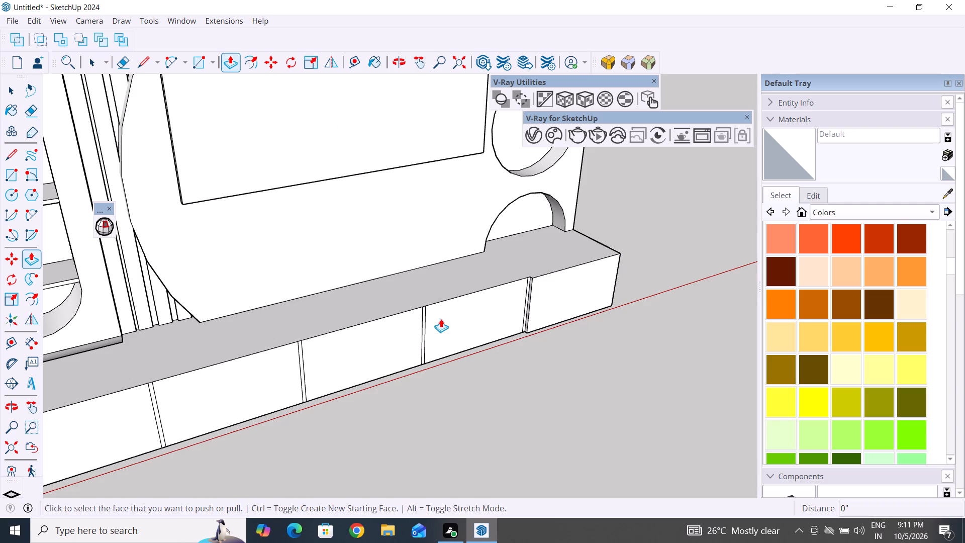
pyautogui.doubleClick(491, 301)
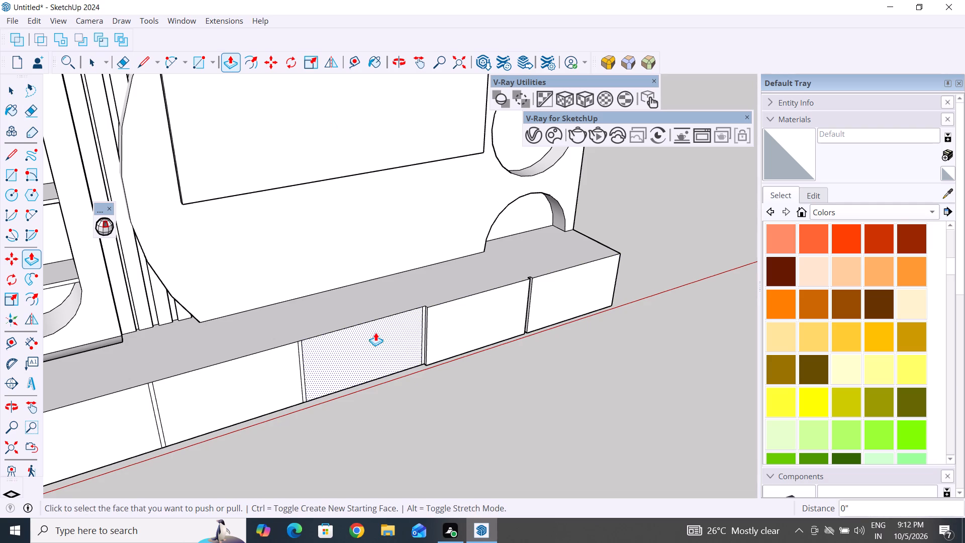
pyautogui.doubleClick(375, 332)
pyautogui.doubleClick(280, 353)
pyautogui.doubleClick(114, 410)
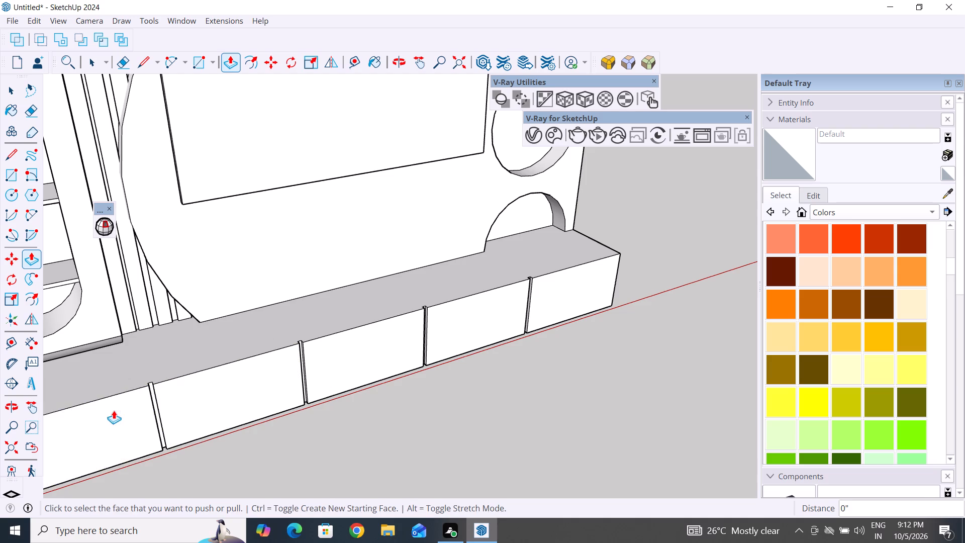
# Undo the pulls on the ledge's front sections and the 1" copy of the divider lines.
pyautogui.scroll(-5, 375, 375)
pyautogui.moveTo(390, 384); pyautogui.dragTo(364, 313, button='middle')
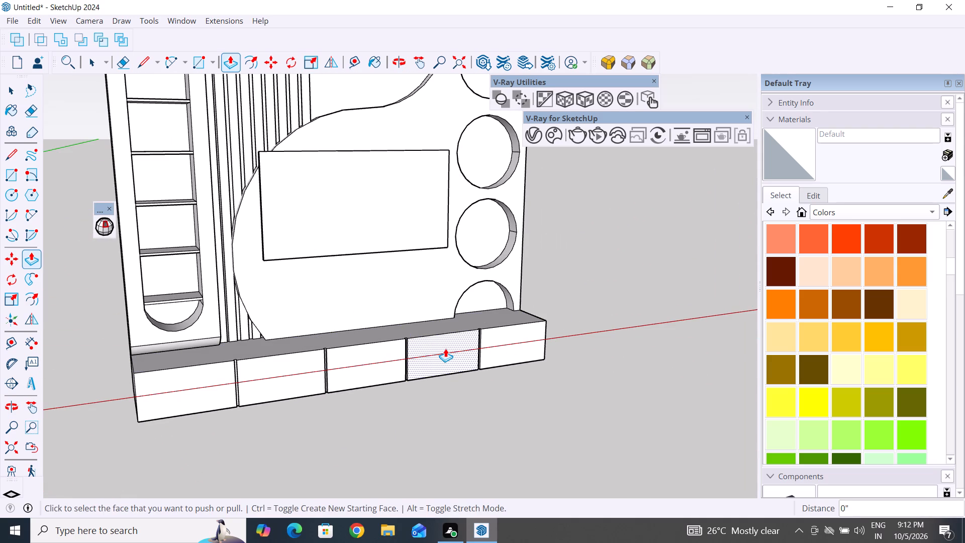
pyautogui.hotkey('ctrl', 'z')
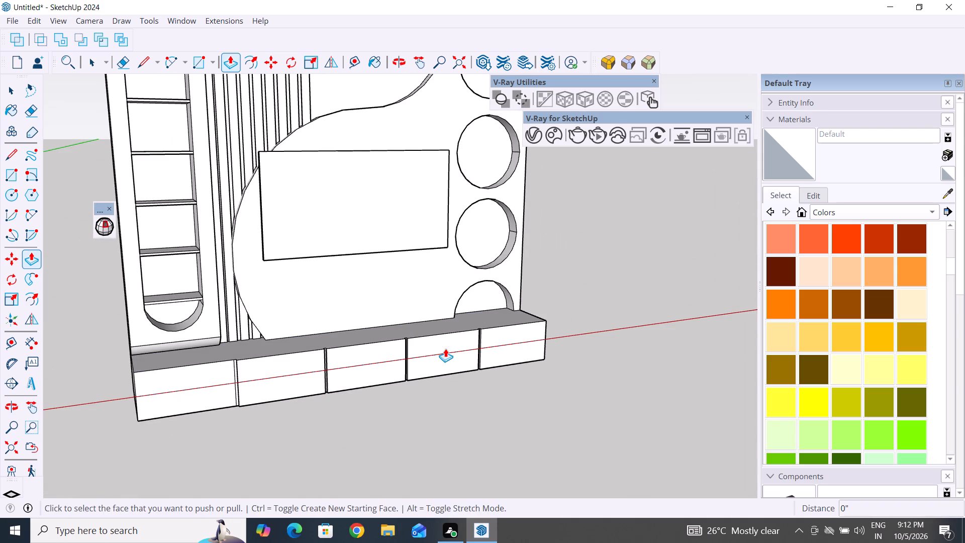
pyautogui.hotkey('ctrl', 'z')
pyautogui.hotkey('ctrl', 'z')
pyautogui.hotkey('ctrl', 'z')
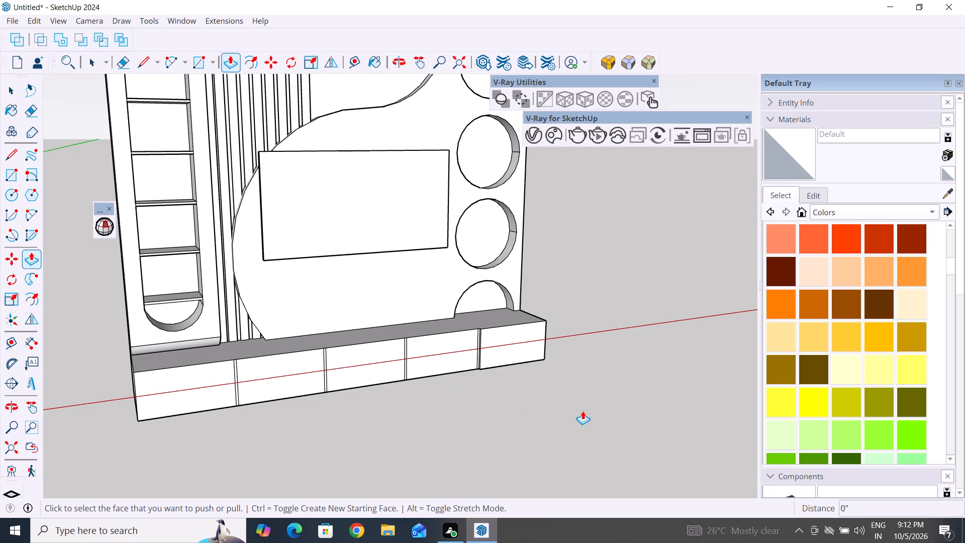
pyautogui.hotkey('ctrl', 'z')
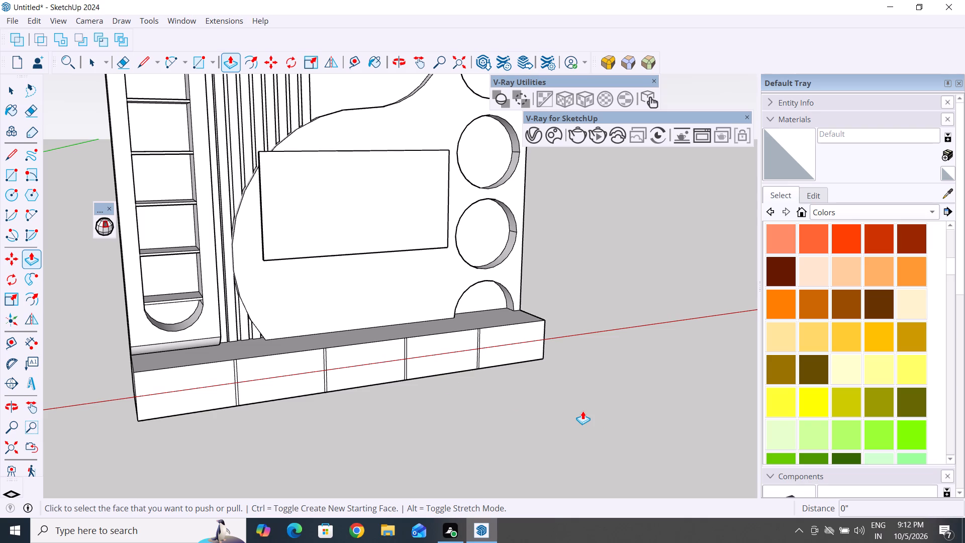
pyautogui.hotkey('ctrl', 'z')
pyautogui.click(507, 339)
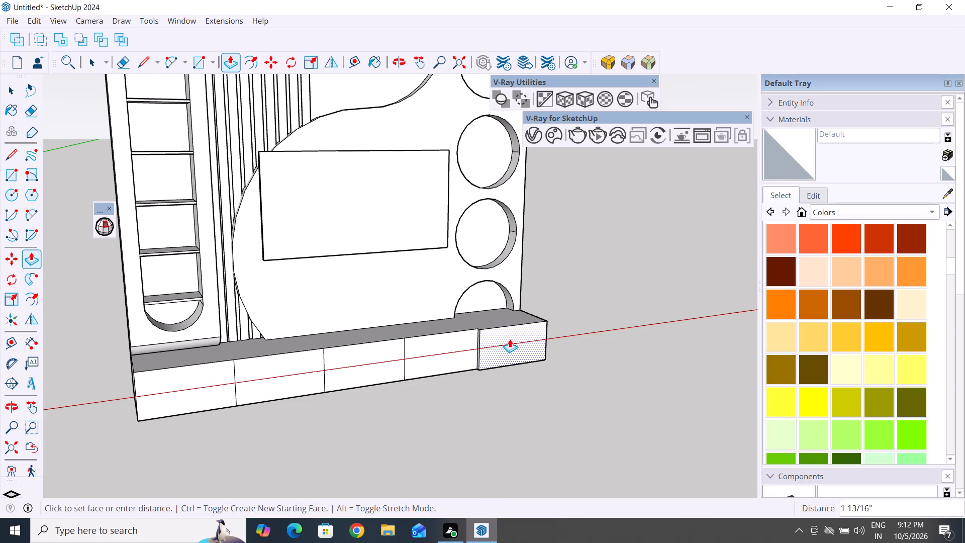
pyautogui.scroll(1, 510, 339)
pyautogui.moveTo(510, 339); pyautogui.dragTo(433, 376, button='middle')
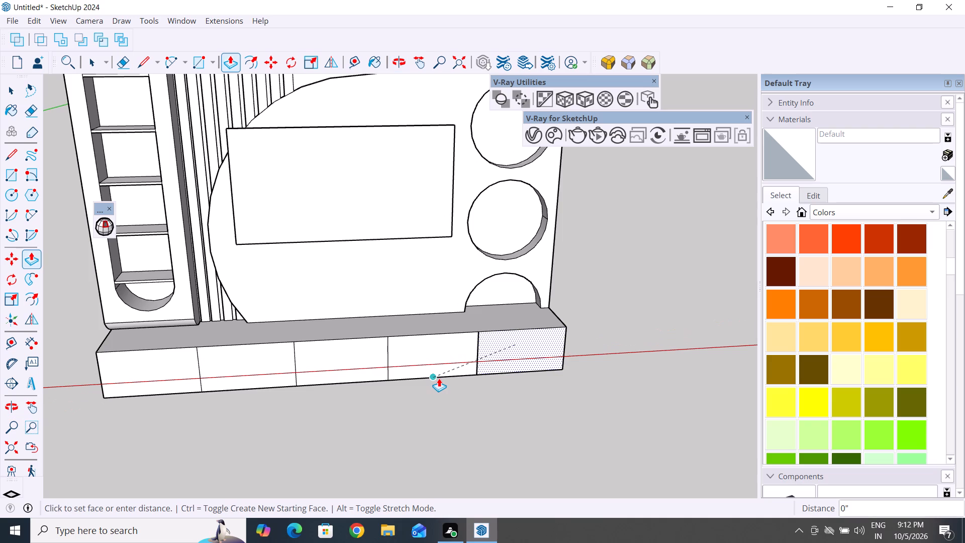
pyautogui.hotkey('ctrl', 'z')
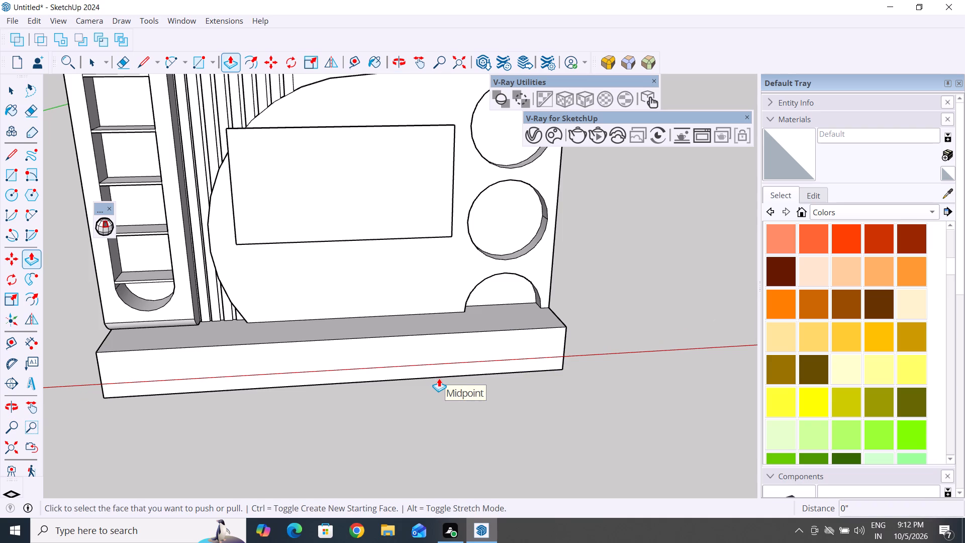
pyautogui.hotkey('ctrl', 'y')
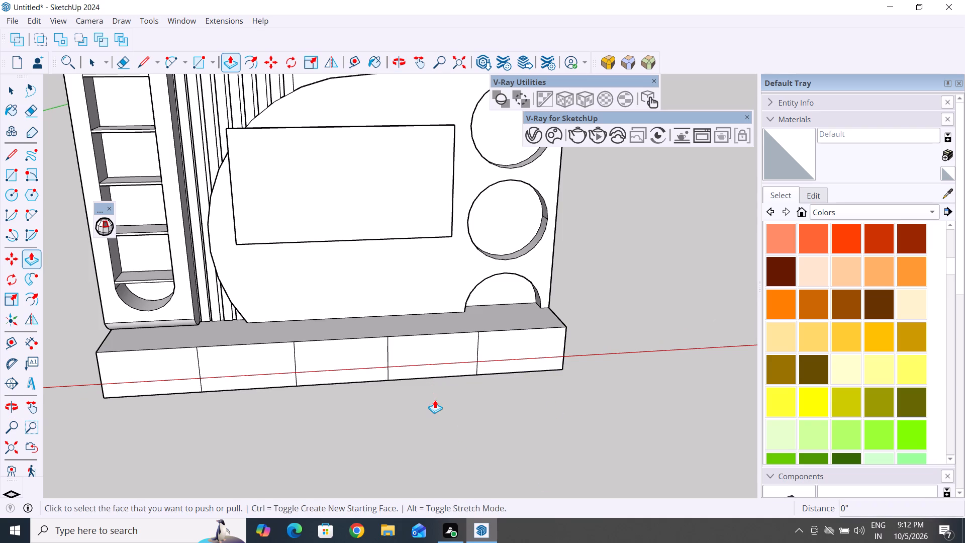
# Draw a horizontal line about 3' 2 9/16" long across the ledge front's middle section at mid-height, between its two vertical dividers.
pyautogui.click(15, 89)
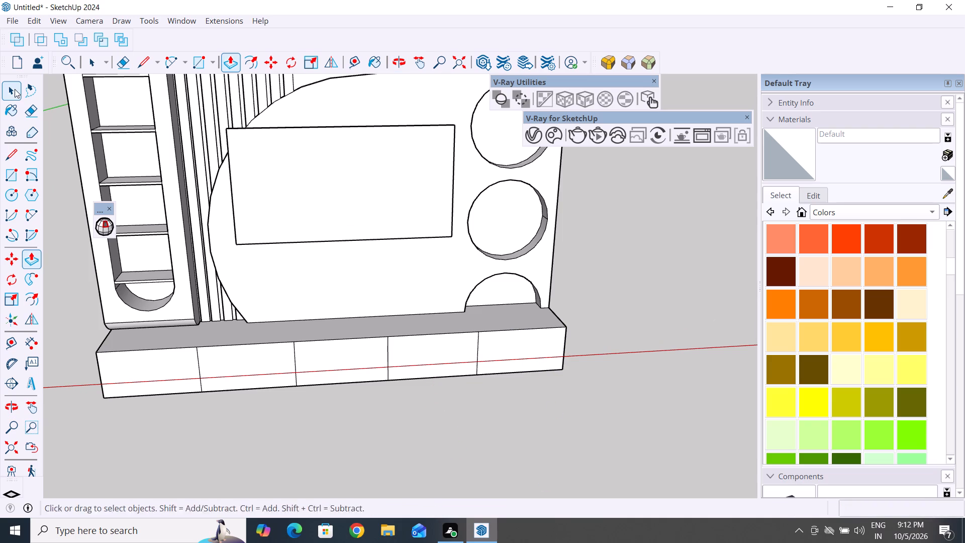
pyautogui.click(10, 154)
pyautogui.scroll(3, 287, 360)
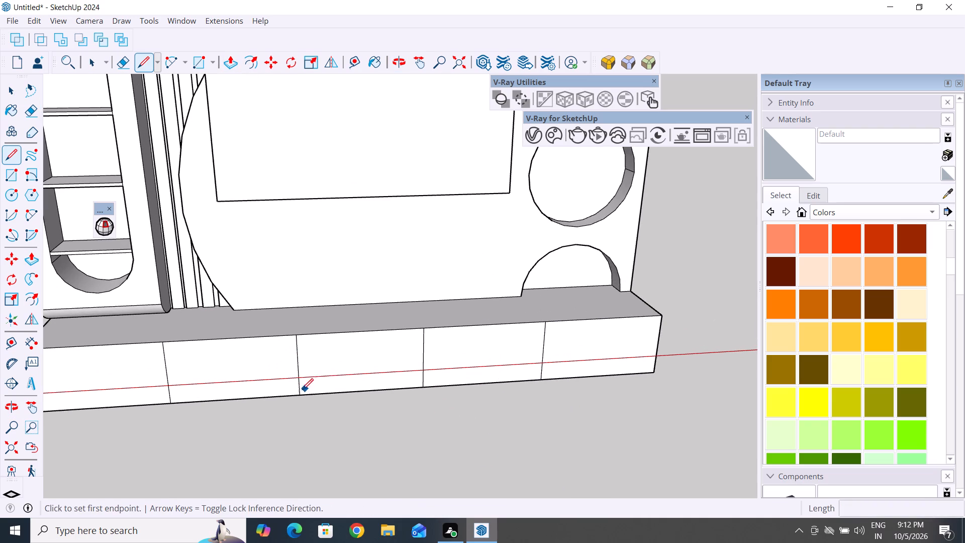
pyautogui.click(300, 365)
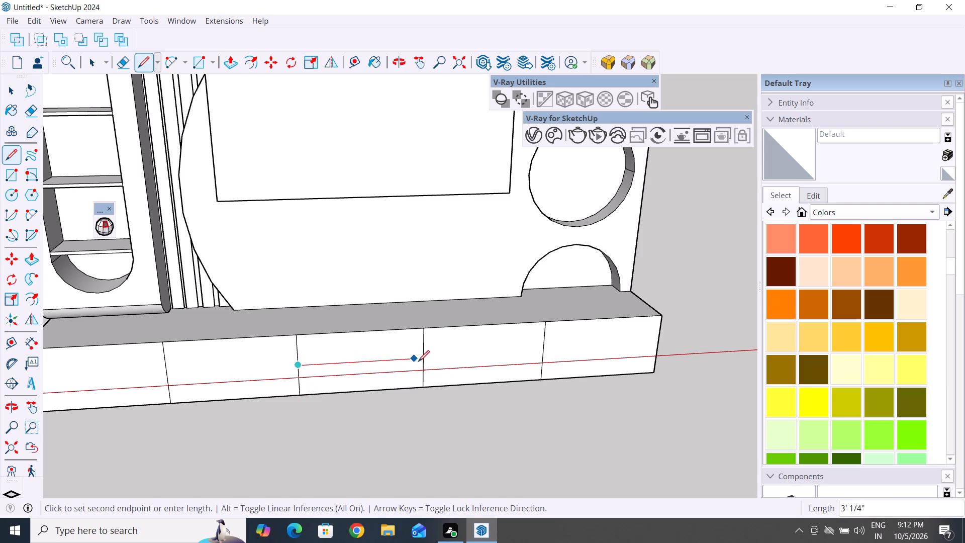
pyautogui.click(424, 360)
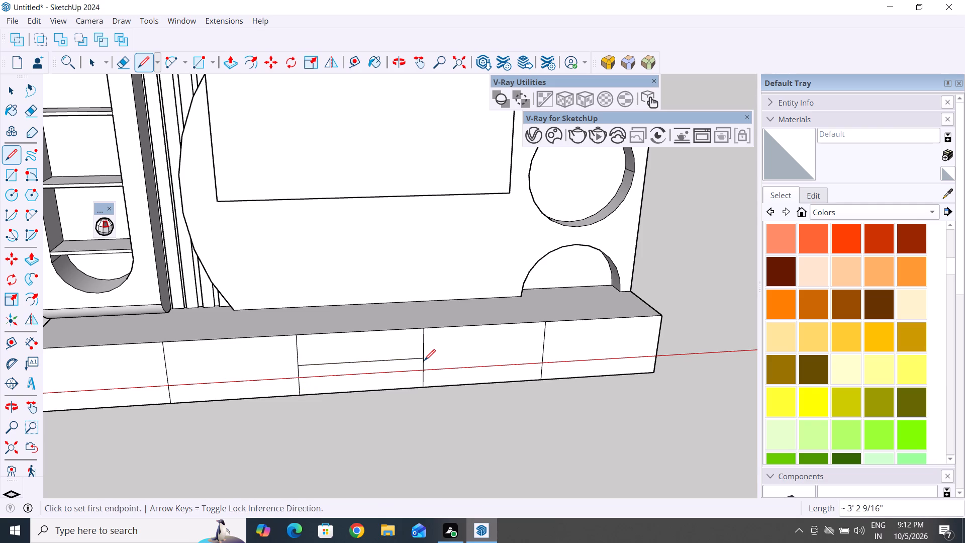
pyautogui.press('Escape')
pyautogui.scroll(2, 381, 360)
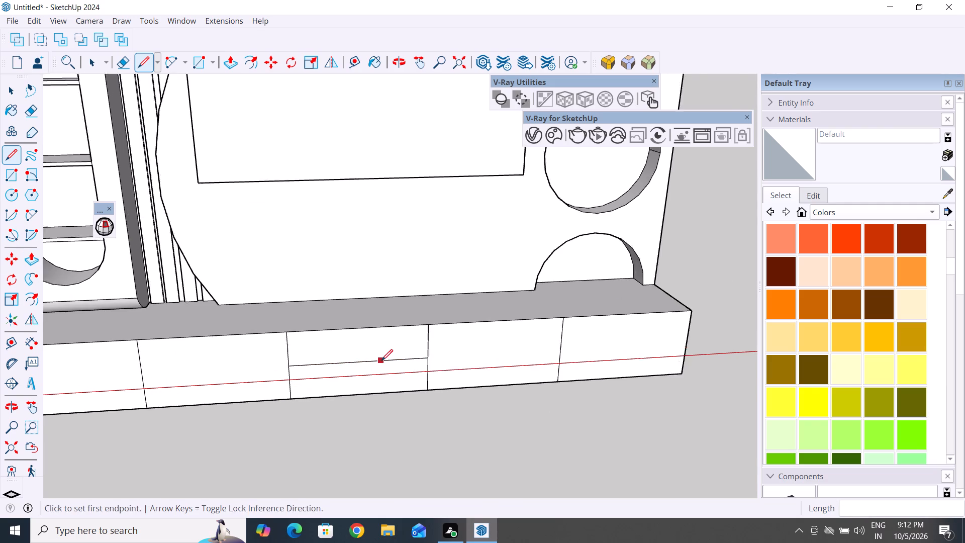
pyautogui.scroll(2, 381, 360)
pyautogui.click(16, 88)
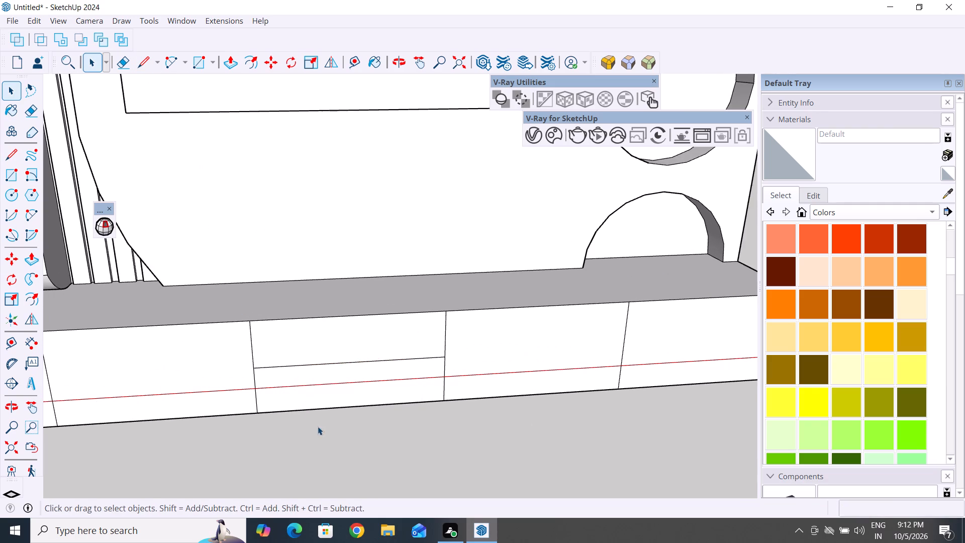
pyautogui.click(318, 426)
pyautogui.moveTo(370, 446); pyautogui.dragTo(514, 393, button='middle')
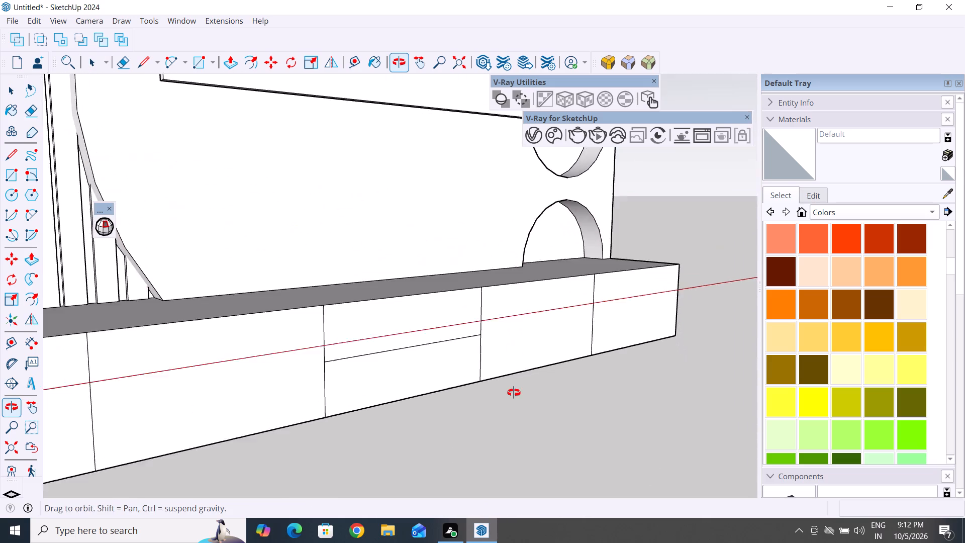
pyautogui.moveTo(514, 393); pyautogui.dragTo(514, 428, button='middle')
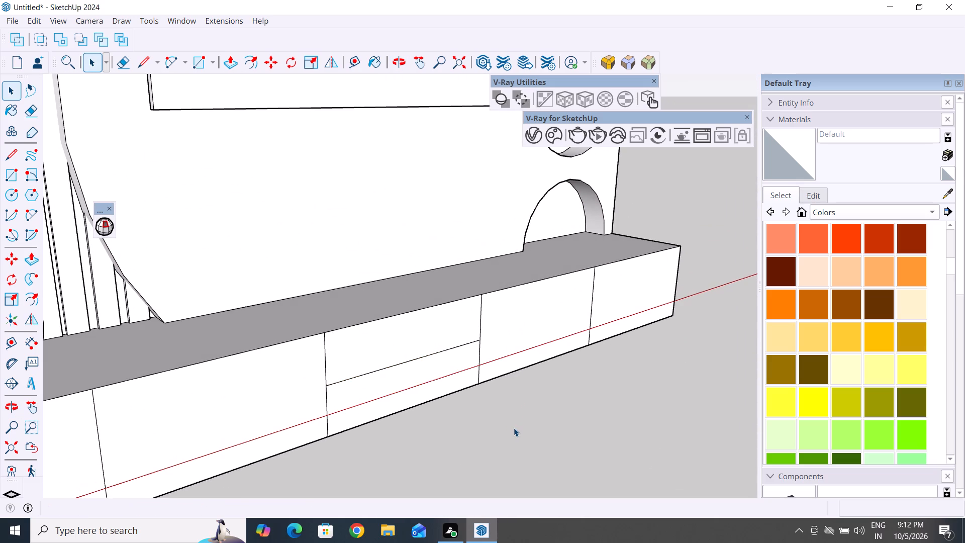
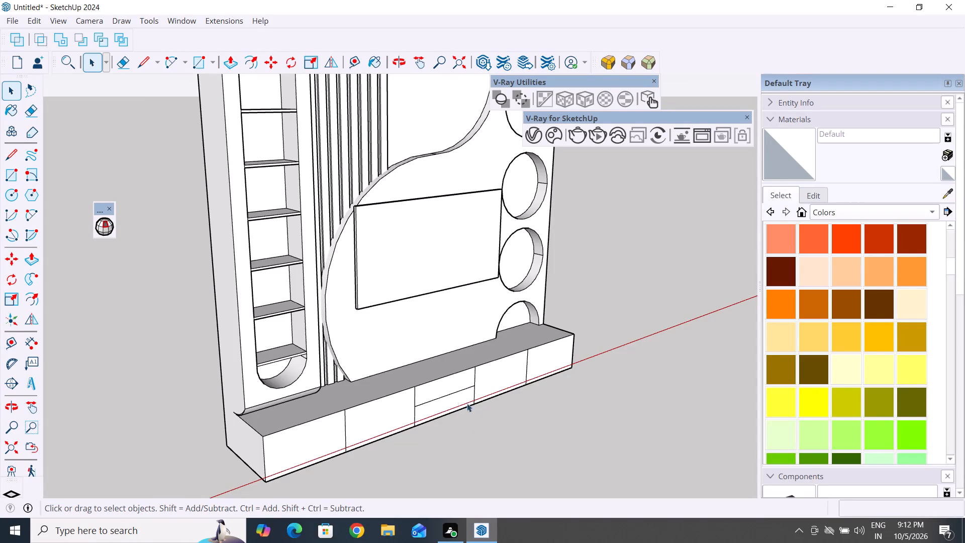
# Copy the horizontal divider line of the cabinet's middle section upward by about 5/16".
pyautogui.scroll(4, 443, 394)
pyautogui.moveTo(462, 410); pyautogui.dragTo(449, 441, button='middle')
pyautogui.scroll(4, 481, 387)
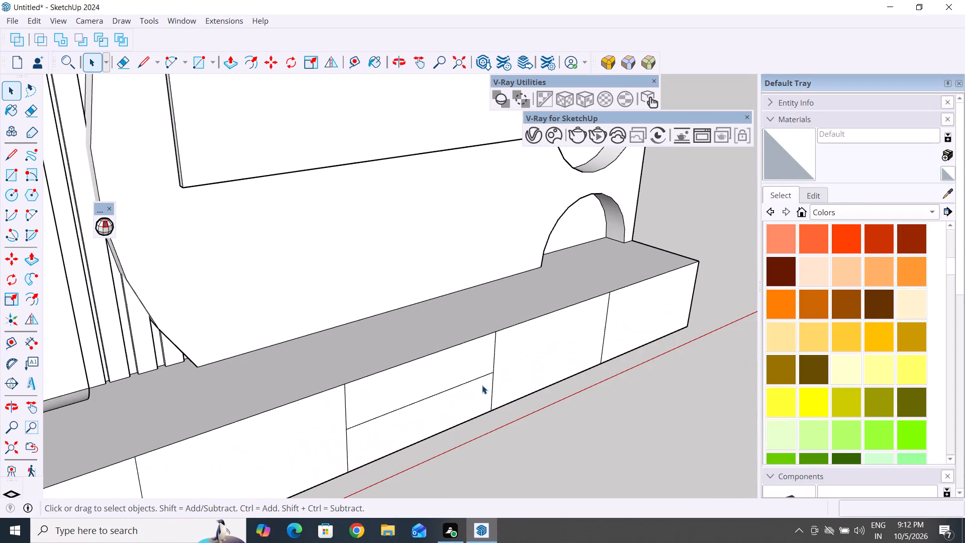
pyautogui.click(478, 377)
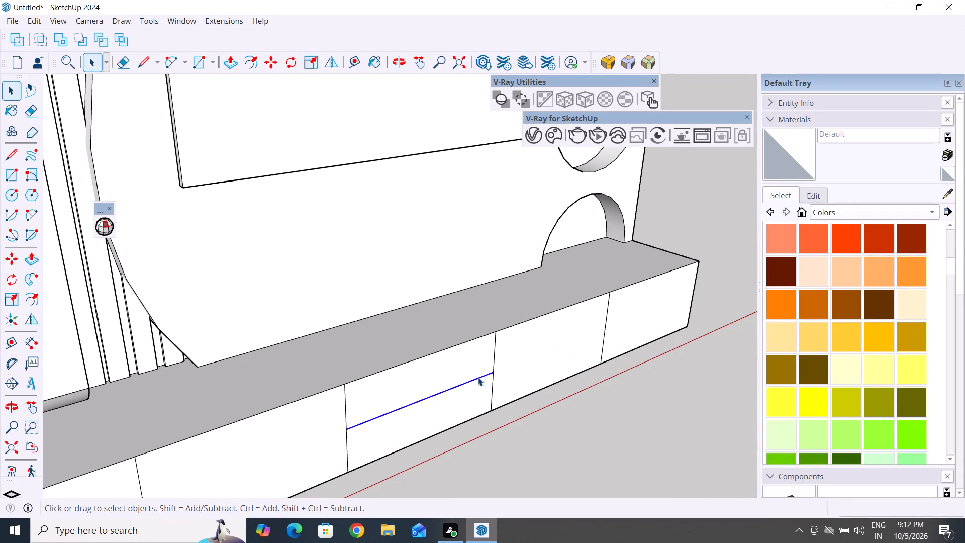
pyautogui.scroll(7, 482, 374)
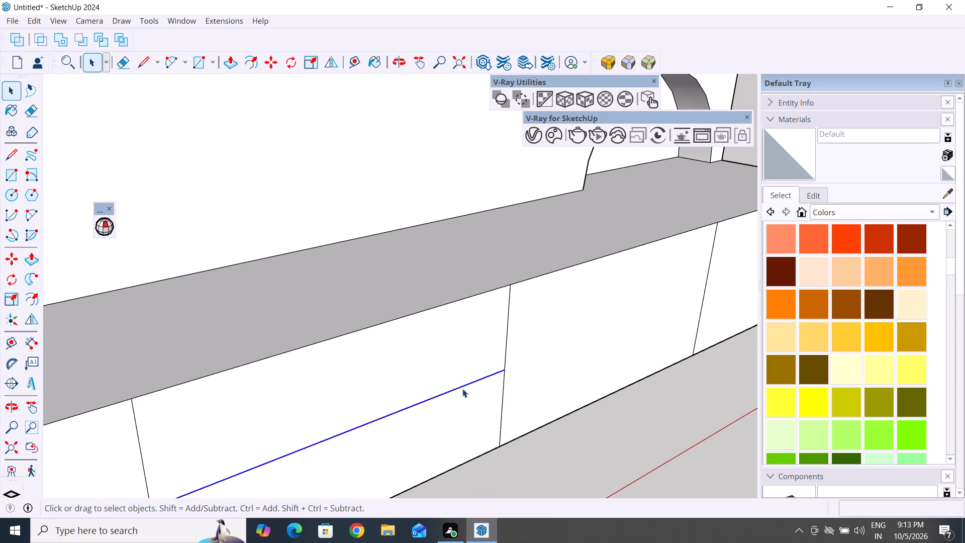
pyautogui.press('m')
pyautogui.click(505, 369)
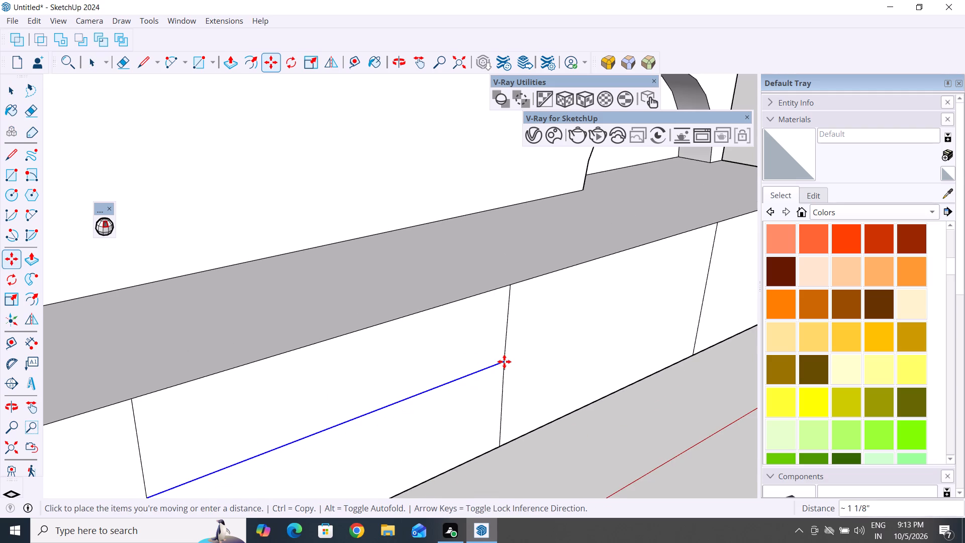
pyautogui.scroll(8, 504, 364)
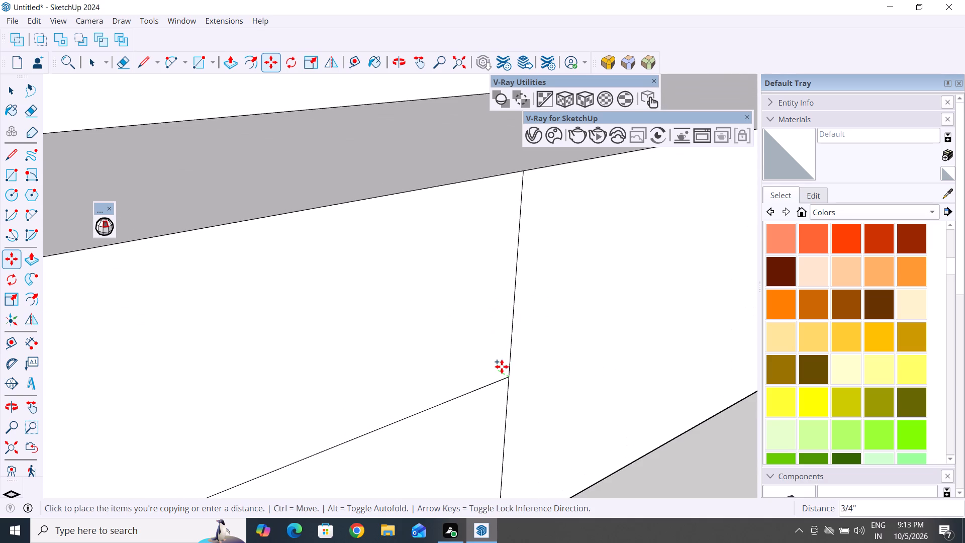
pyautogui.scroll(3, 509, 364)
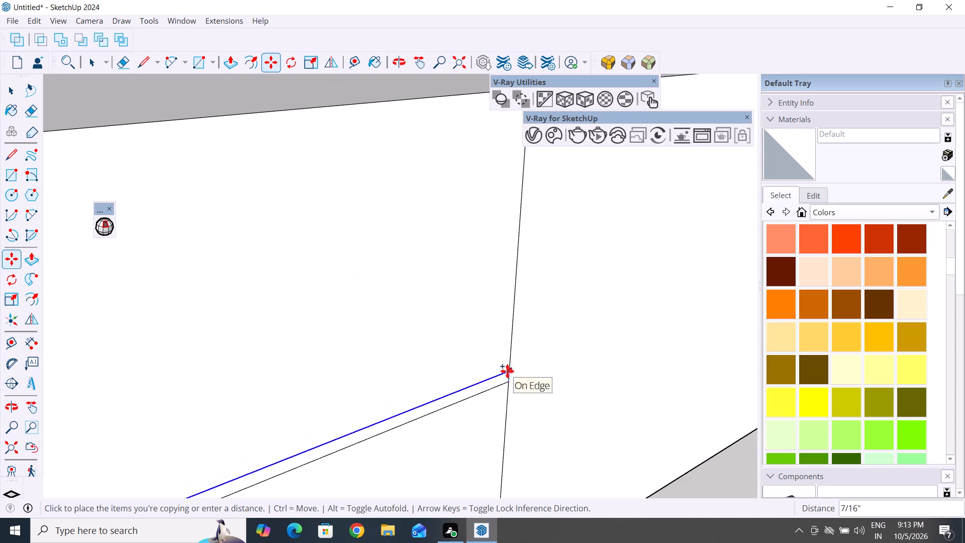
pyautogui.click(507, 374)
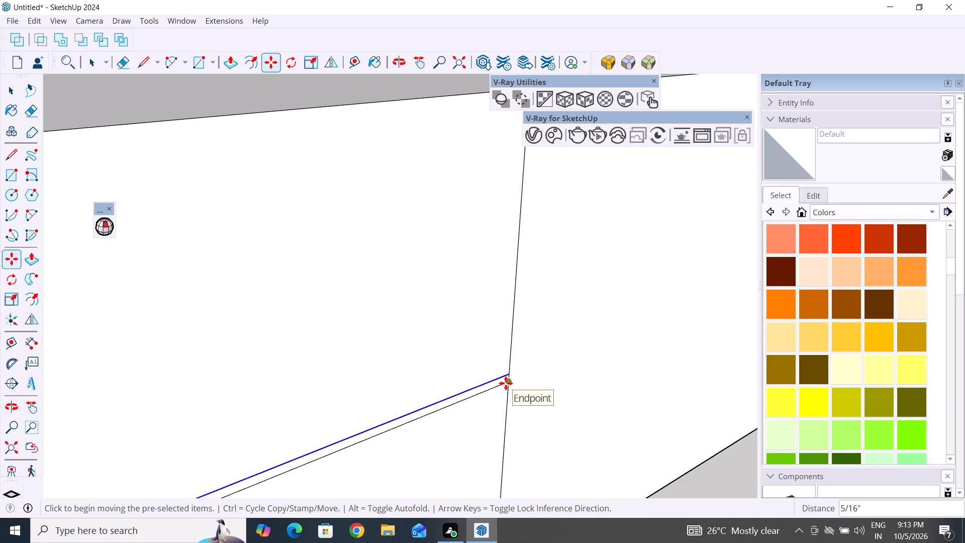
pyautogui.click(10, 96)
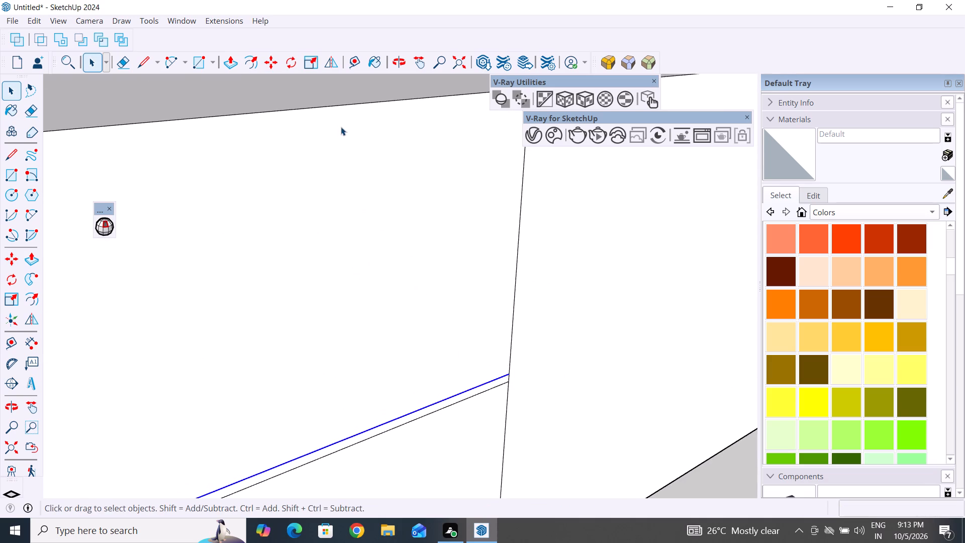
pyautogui.scroll(-6, 350, 60)
pyautogui.scroll(-10, 484, 186)
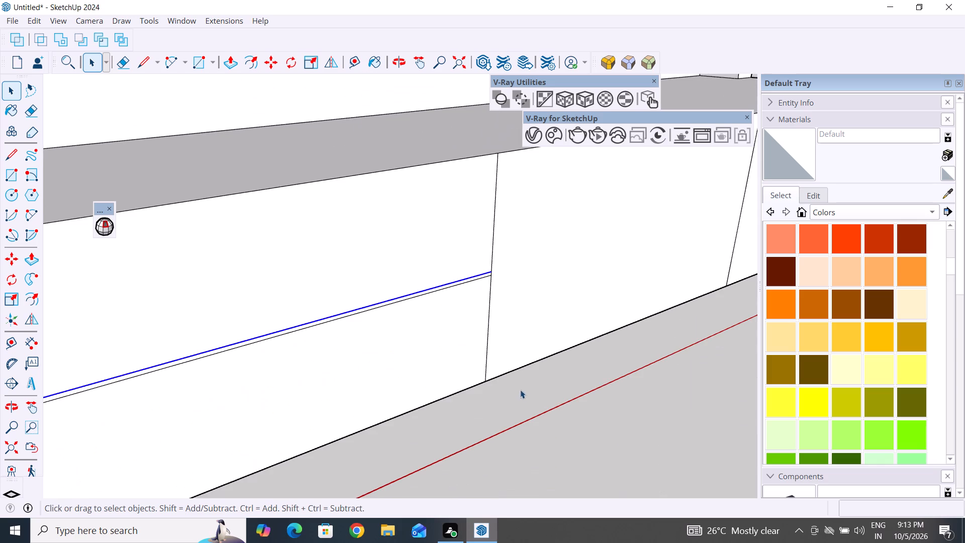
pyautogui.click(626, 418)
# Offset the outline of the middle section's lower panel inward by about 1/2".
pyautogui.moveTo(543, 360); pyautogui.dragTo(450, 339, button='middle')
pyautogui.click(345, 286)
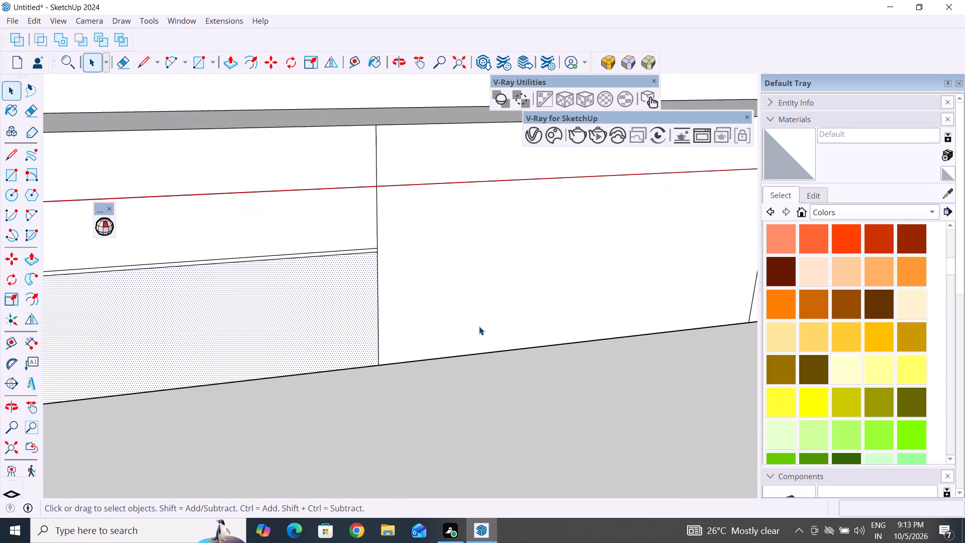
pyautogui.scroll(-5, 479, 327)
pyautogui.moveTo(422, 392); pyautogui.dragTo(470, 433, button='middle')
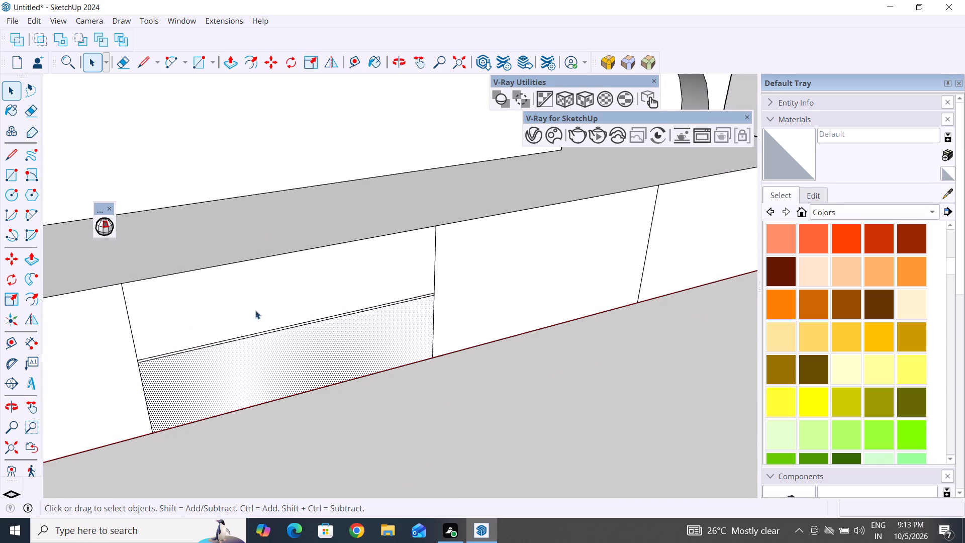
pyautogui.click(249, 65)
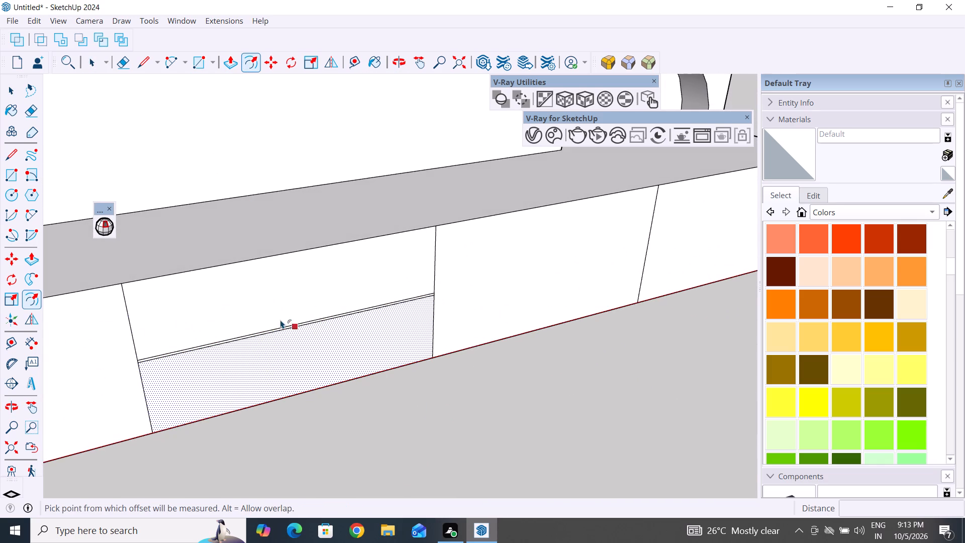
pyautogui.click(285, 332)
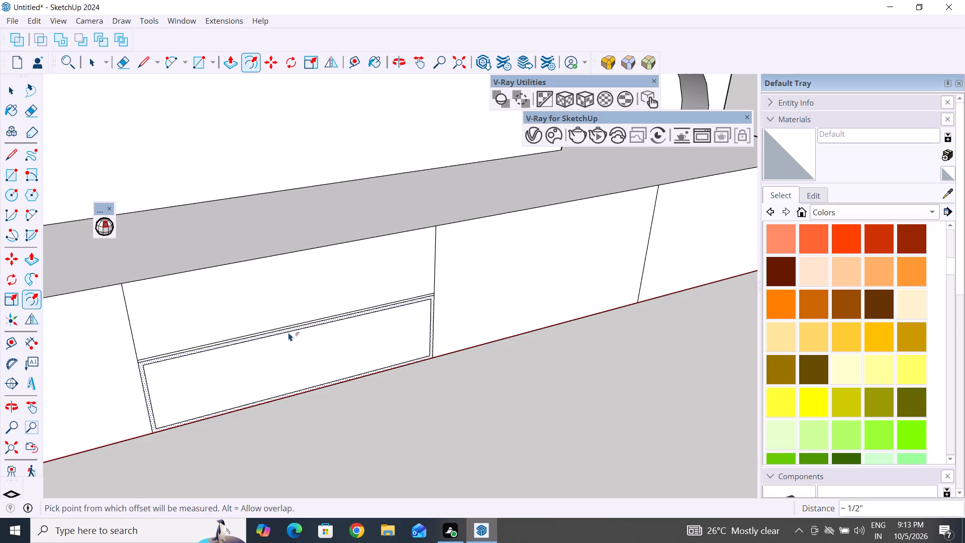
pyautogui.click(8, 87)
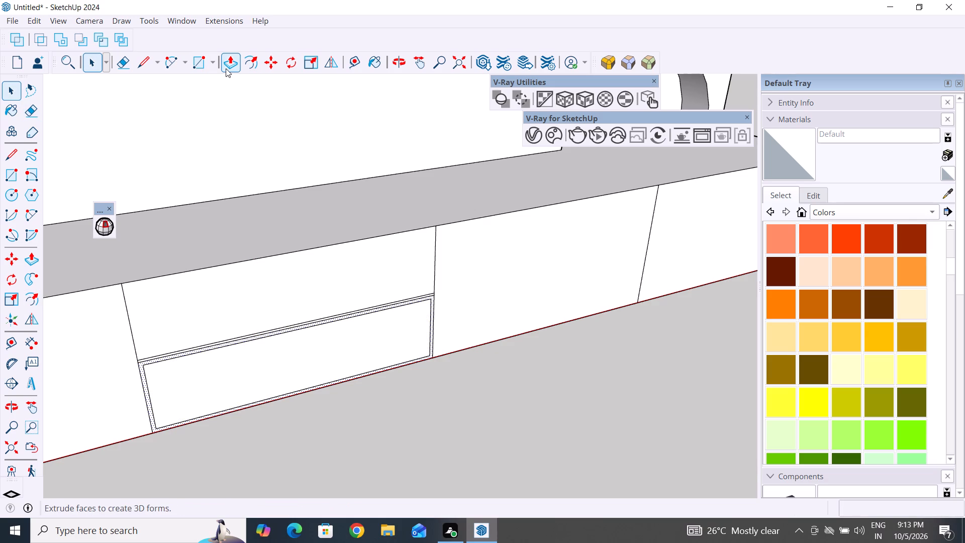
# Offset the outline of the middle section's upper panel inward by the same distance as the lower one.
pyautogui.click(254, 68)
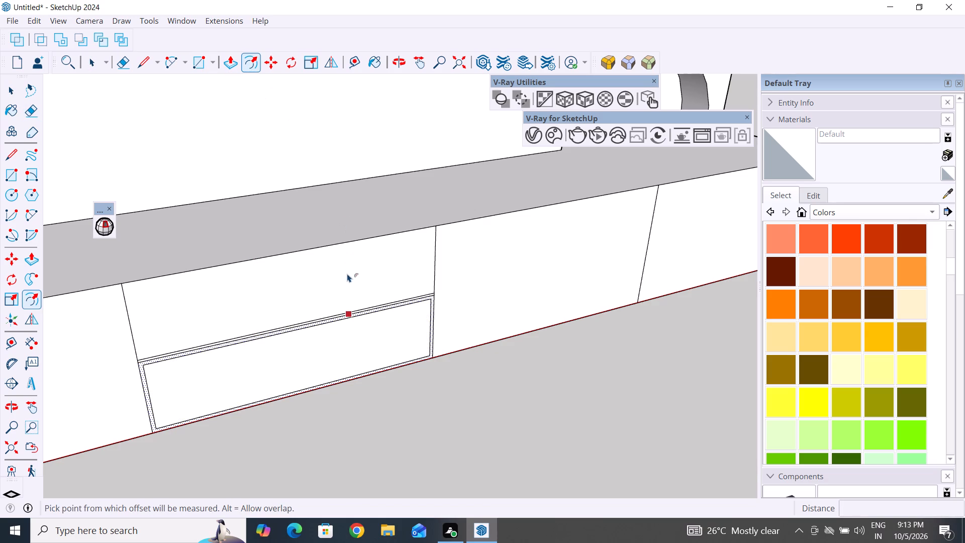
pyautogui.click(8, 91)
pyautogui.click(196, 294)
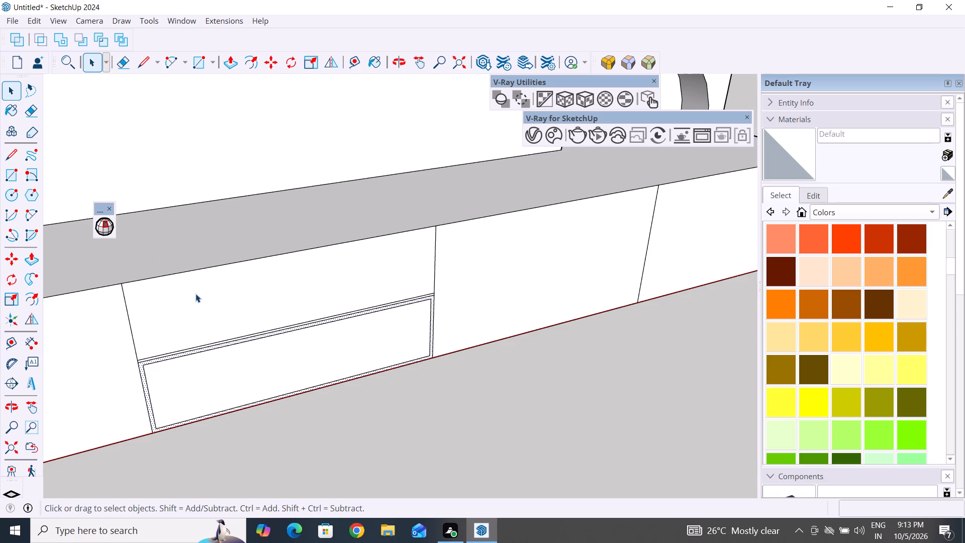
pyautogui.click(251, 62)
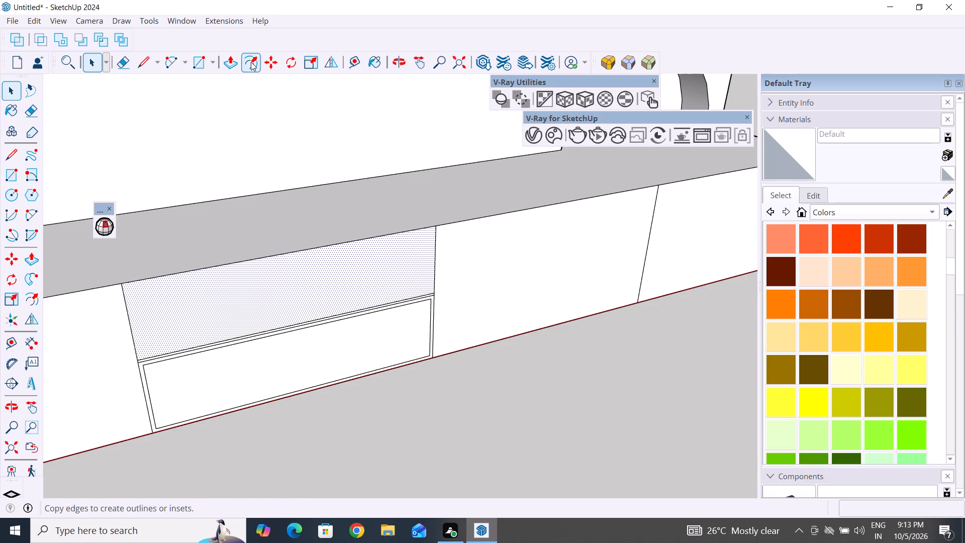
pyautogui.doubleClick(262, 294)
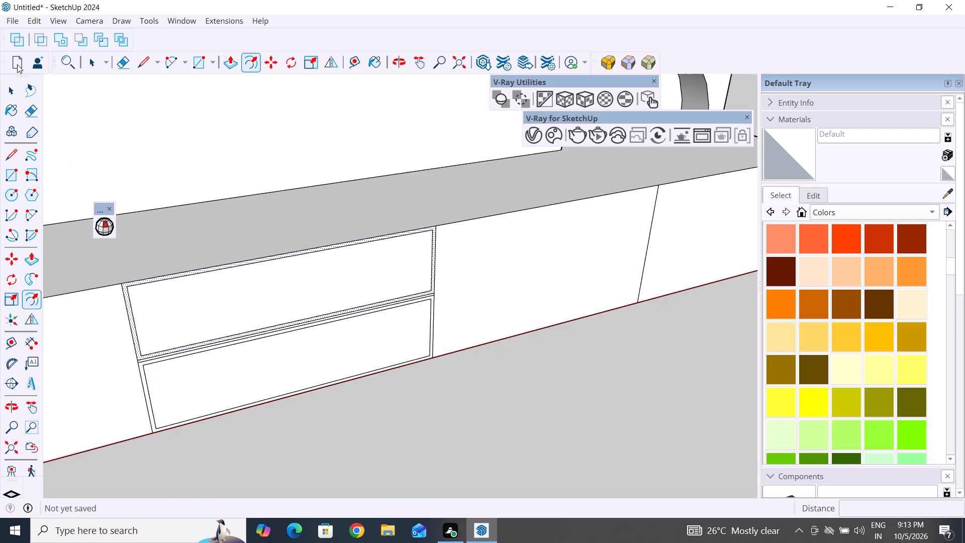
pyautogui.click(9, 102)
pyautogui.click(9, 92)
pyautogui.click(358, 425)
# Push the inner face of the lower panel into the cabinet by about 1' 6 3/16" to form an open compartment.
pyautogui.scroll(3, 413, 316)
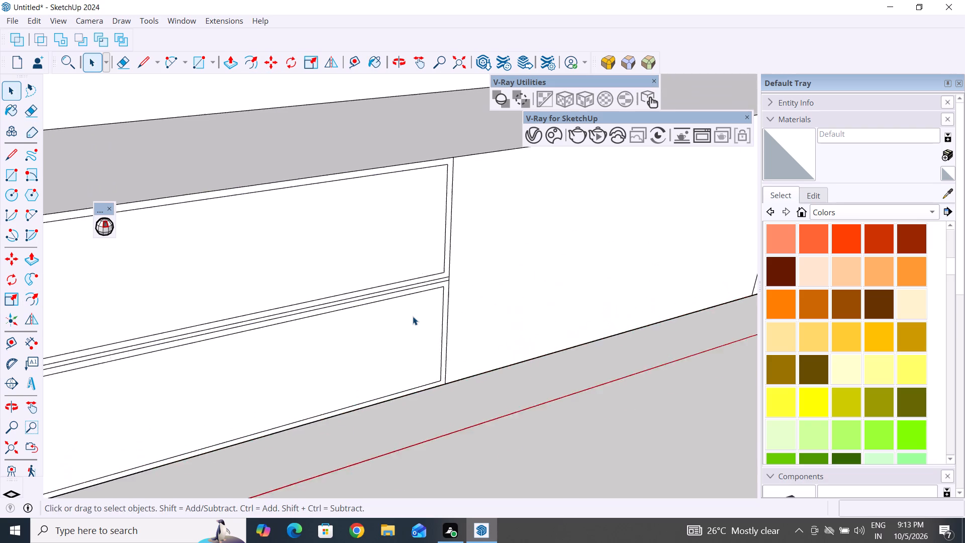
pyautogui.scroll(7, 413, 316)
pyautogui.scroll(6, 434, 275)
pyautogui.moveTo(443, 292); pyautogui.dragTo(344, 268, button='middle')
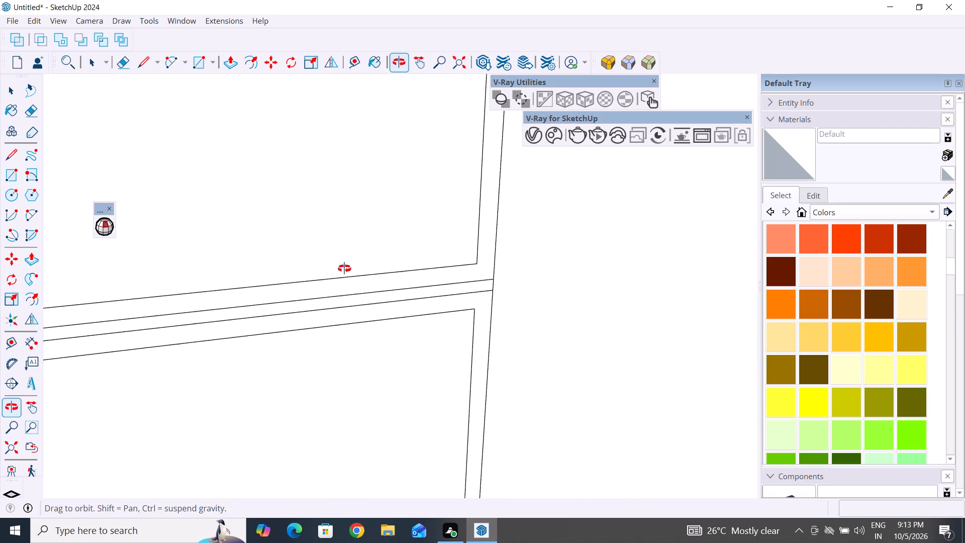
pyautogui.moveTo(344, 268); pyautogui.dragTo(241, 260, button='middle')
pyautogui.scroll(-1, 500, 279)
pyautogui.scroll(-2, 478, 319)
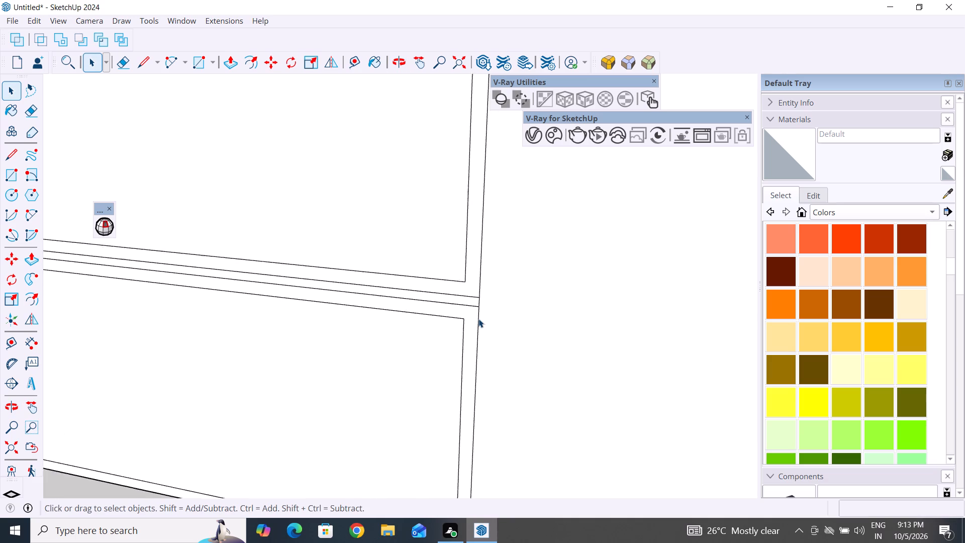
pyautogui.scroll(-8, 478, 319)
pyautogui.moveTo(447, 384); pyautogui.dragTo(502, 391, button='middle')
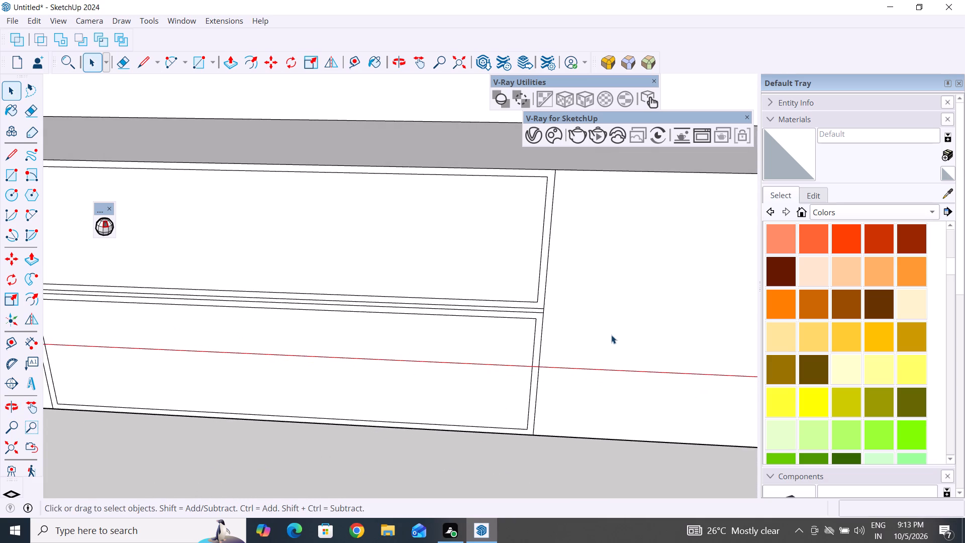
pyautogui.click(484, 381)
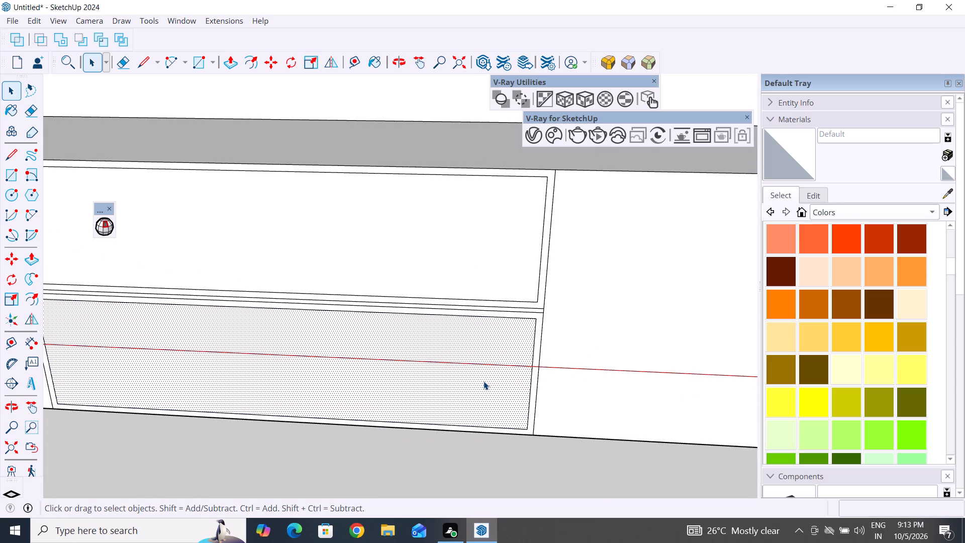
pyautogui.scroll(-11, 504, 384)
pyautogui.moveTo(501, 421); pyautogui.dragTo(627, 405, button='middle')
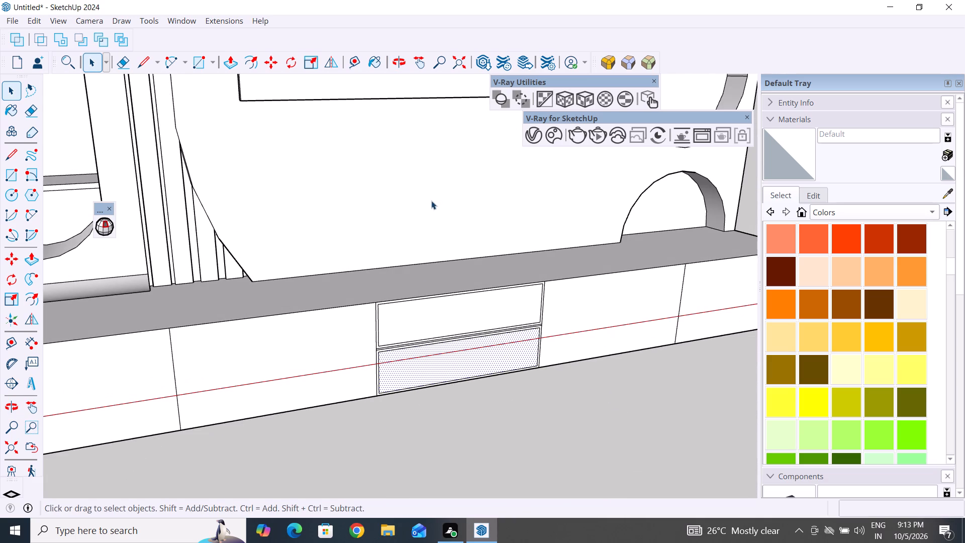
pyautogui.click(236, 65)
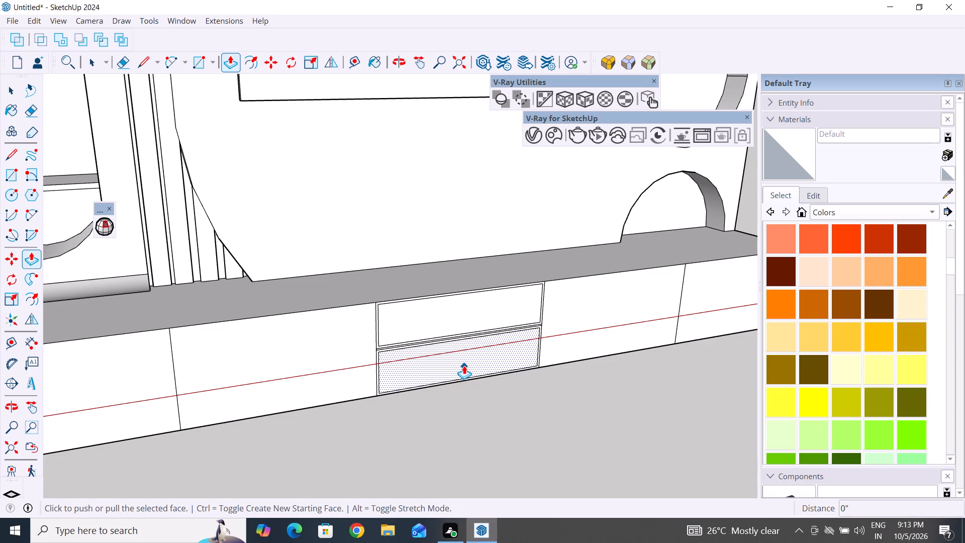
pyautogui.click(464, 366)
pyautogui.moveTo(440, 355); pyautogui.dragTo(410, 293, button='middle')
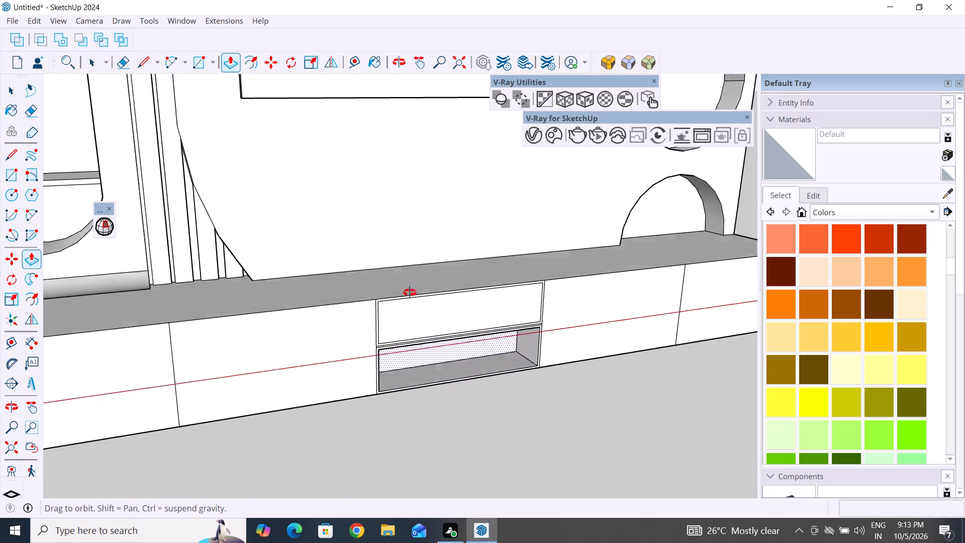
pyautogui.moveTo(410, 293); pyautogui.dragTo(387, 322, button='middle')
pyautogui.scroll(5, 390, 348)
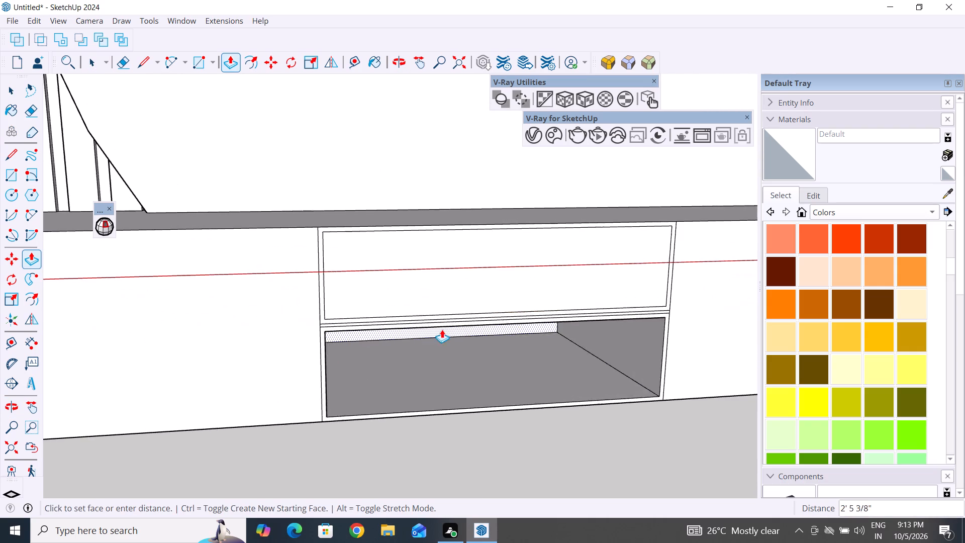
pyautogui.moveTo(455, 349); pyautogui.dragTo(488, 270, button='middle')
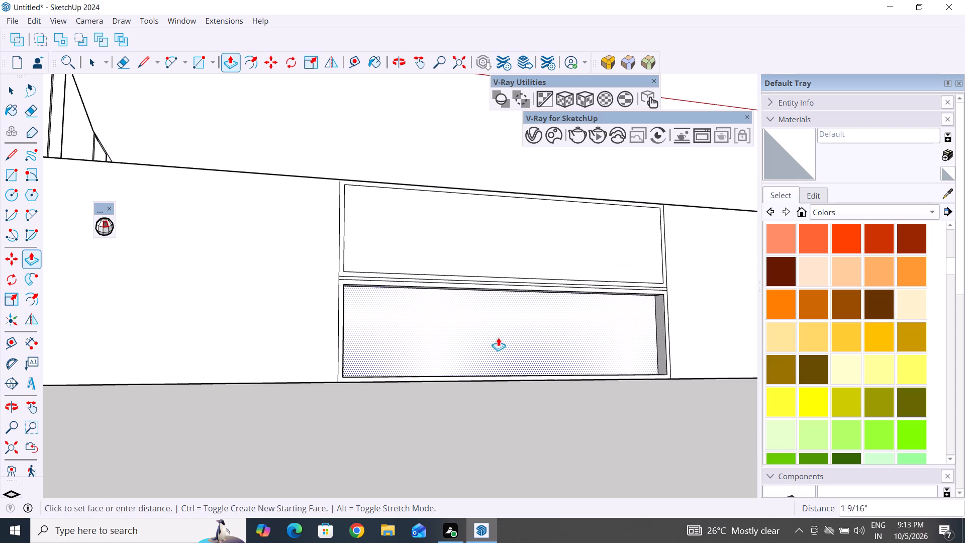
pyautogui.click(455, 323)
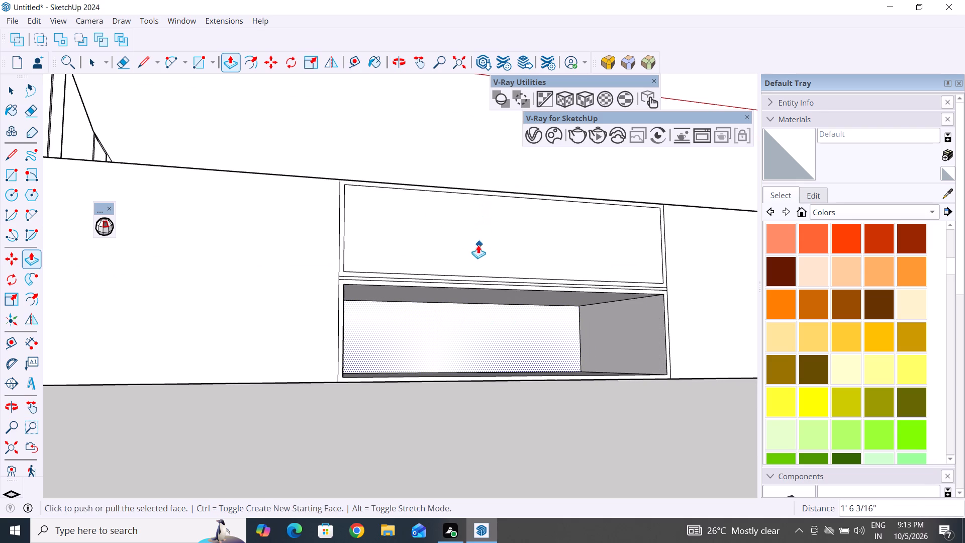
# Push the inner face of the upper panel into the cabinet to the same depth as the lower compartment.
pyautogui.click(11, 94)
pyautogui.click(441, 227)
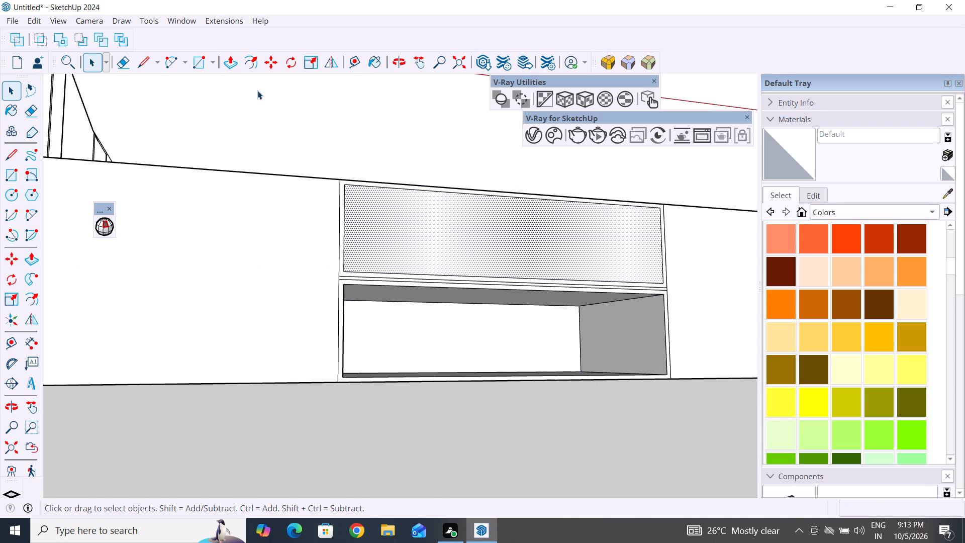
pyautogui.click(228, 63)
pyautogui.doubleClick(465, 233)
# Erase the two horizontal lines on the front of the shelf between the upper and lower compartments.
pyautogui.moveTo(562, 333); pyautogui.dragTo(565, 344, button='middle')
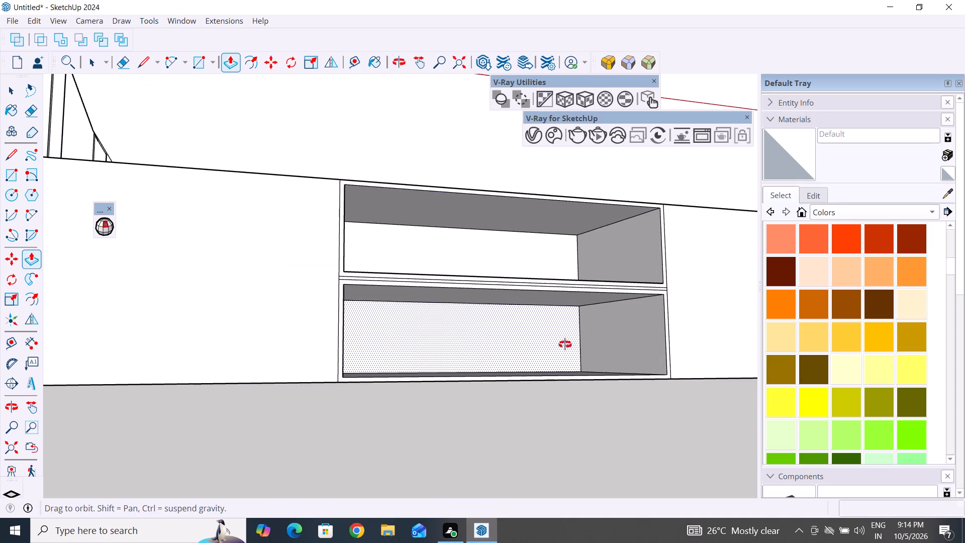
pyautogui.moveTo(565, 344); pyautogui.dragTo(536, 395, button='middle')
pyautogui.scroll(4, 685, 310)
pyautogui.moveTo(713, 316); pyautogui.dragTo(633, 306, button='middle')
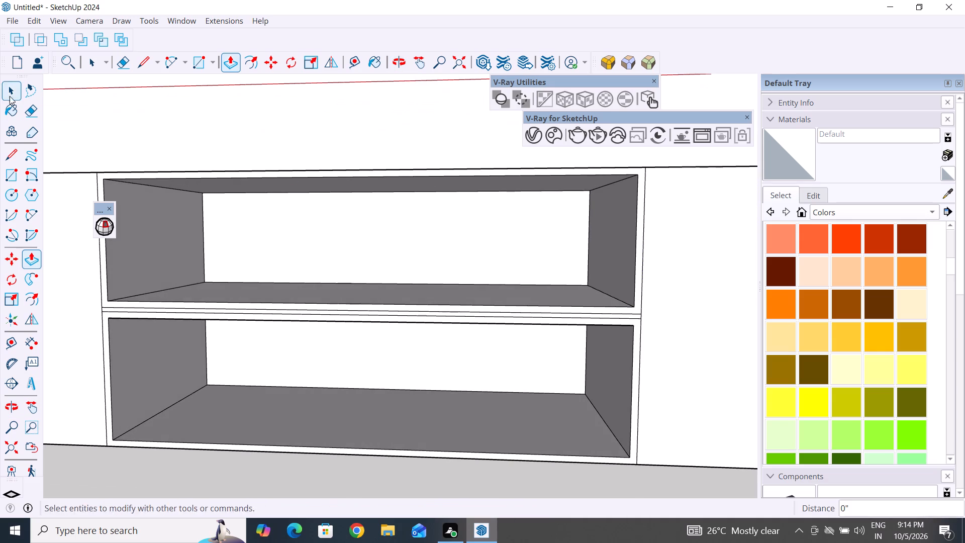
pyautogui.click(14, 87)
pyautogui.click(119, 62)
pyautogui.scroll(4, 448, 282)
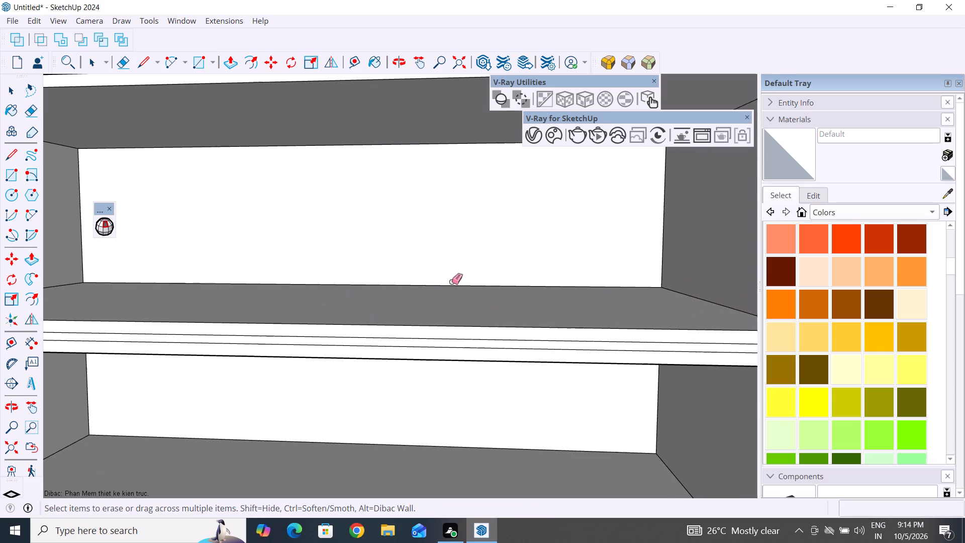
pyautogui.moveTo(526, 337); pyautogui.dragTo(531, 349)
pyautogui.scroll(-4, 506, 402)
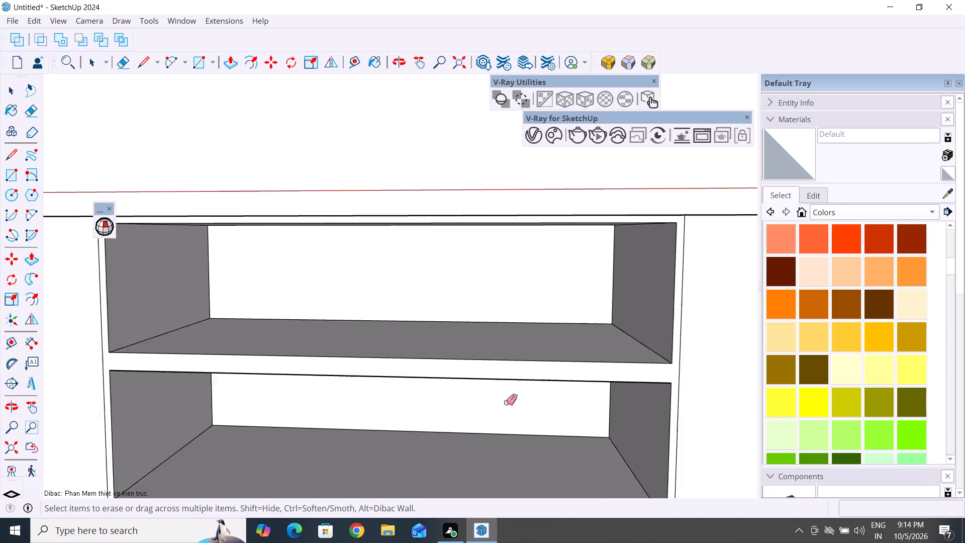
pyautogui.scroll(-7, 506, 402)
pyautogui.moveTo(510, 430); pyautogui.dragTo(550, 439, button='middle')
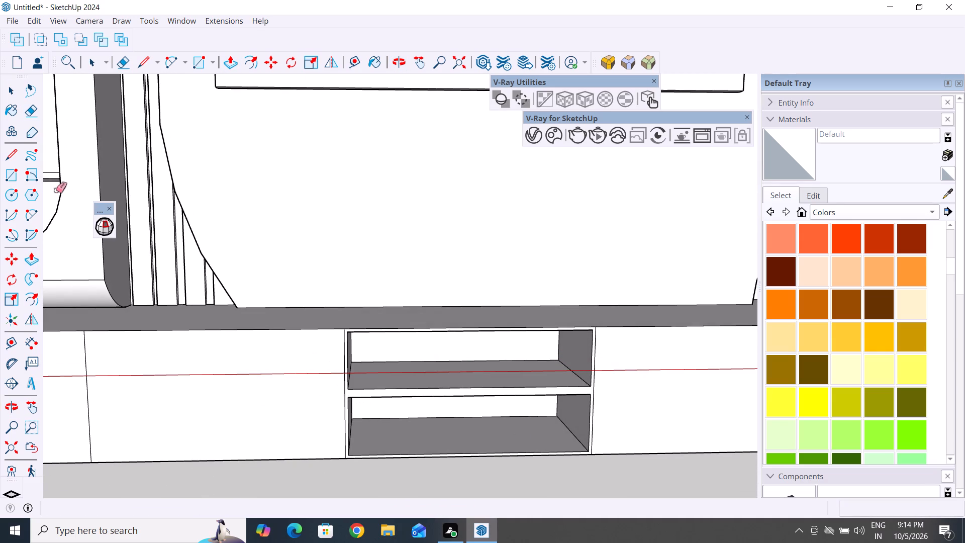
# Clear the selection and examine the whole TV wall unit, including the base cabinet's open compartments, from an angled front view.
pyautogui.click(16, 92)
pyautogui.scroll(-9, 317, 350)
pyautogui.click(385, 447)
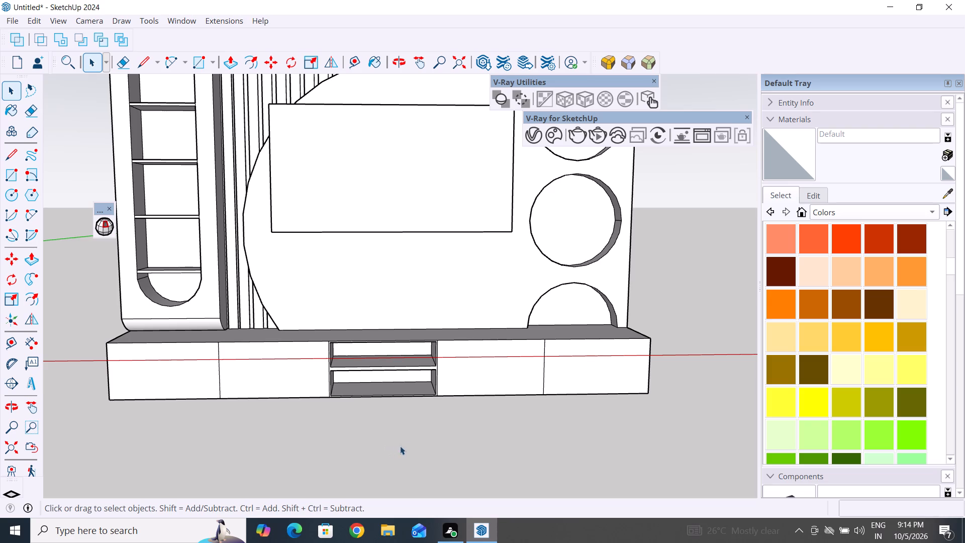
pyautogui.moveTo(444, 455); pyautogui.dragTo(521, 462, button='middle')
pyautogui.scroll(-5, 510, 447)
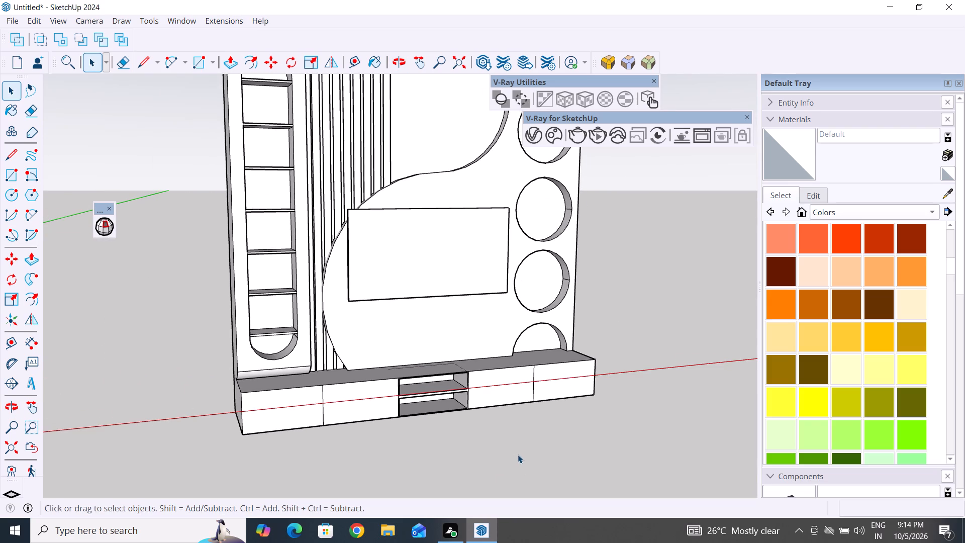
pyautogui.scroll(-2, 575, 368)
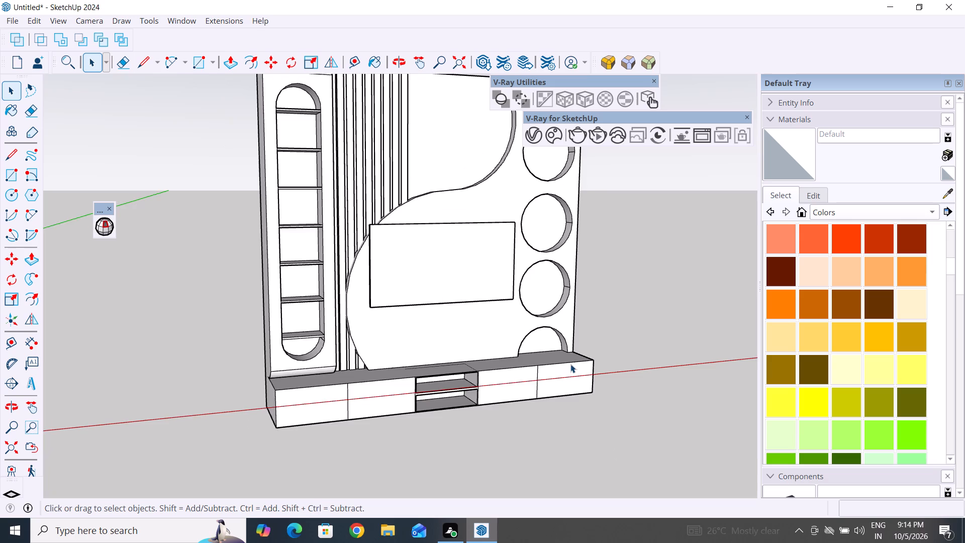
pyautogui.scroll(-3, 570, 364)
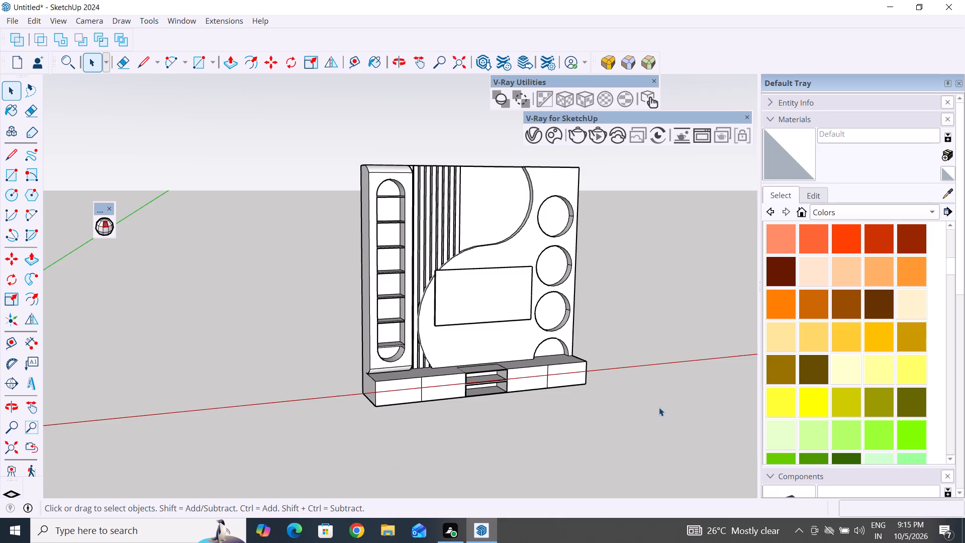
pyautogui.scroll(-1, 601, 414)
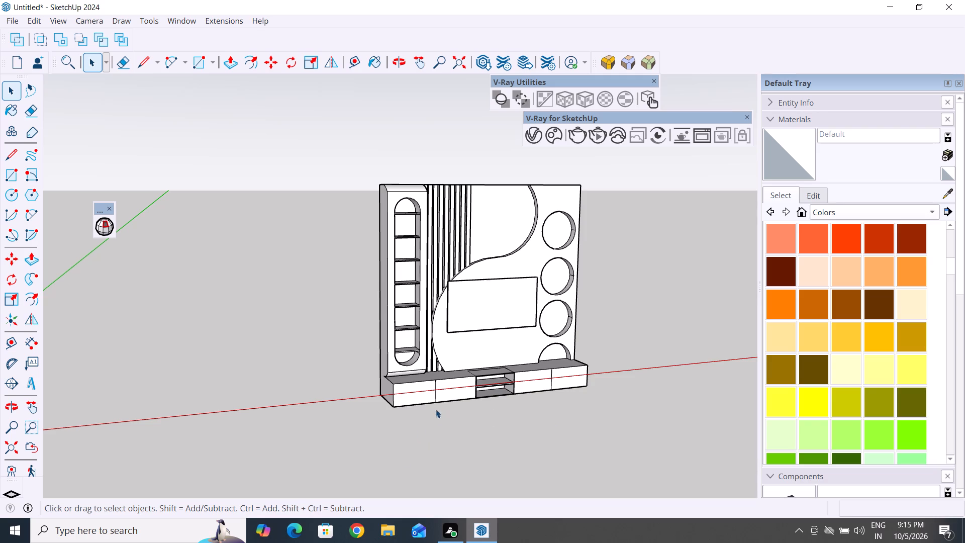
pyautogui.moveTo(582, 439); pyautogui.dragTo(562, 486, button='middle')
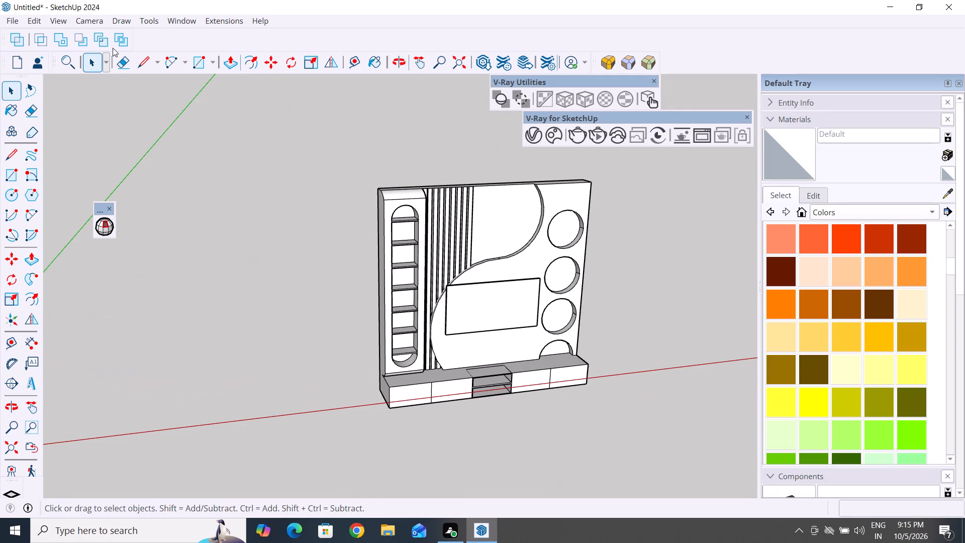
# Open the 3D Warehouse and search it for "SHOW PICE".
pyautogui.click(175, 21)
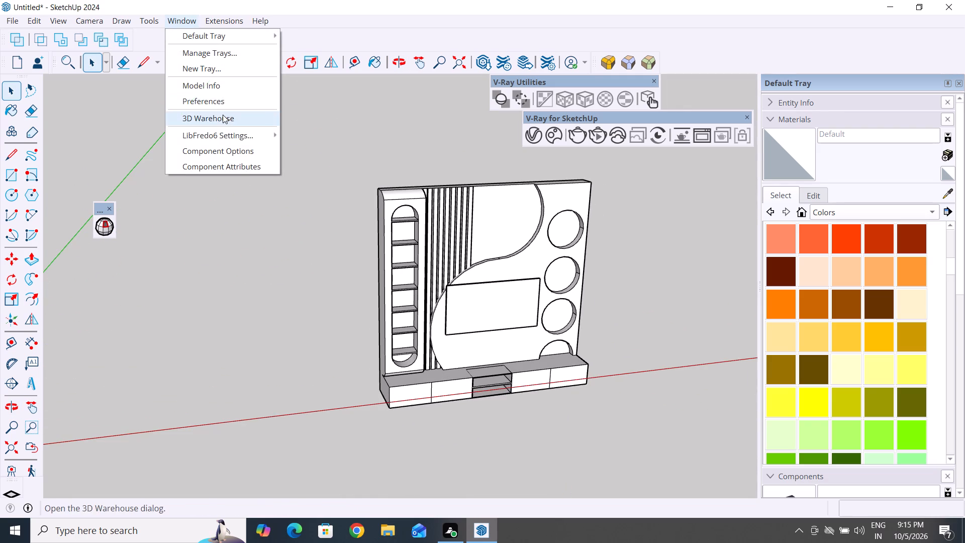
pyautogui.click(223, 115)
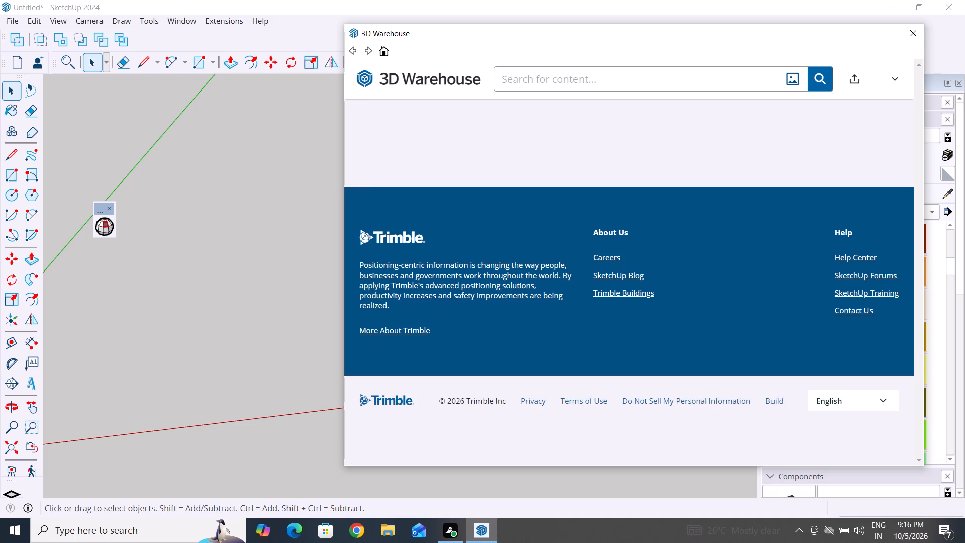
pyautogui.click(677, 78)
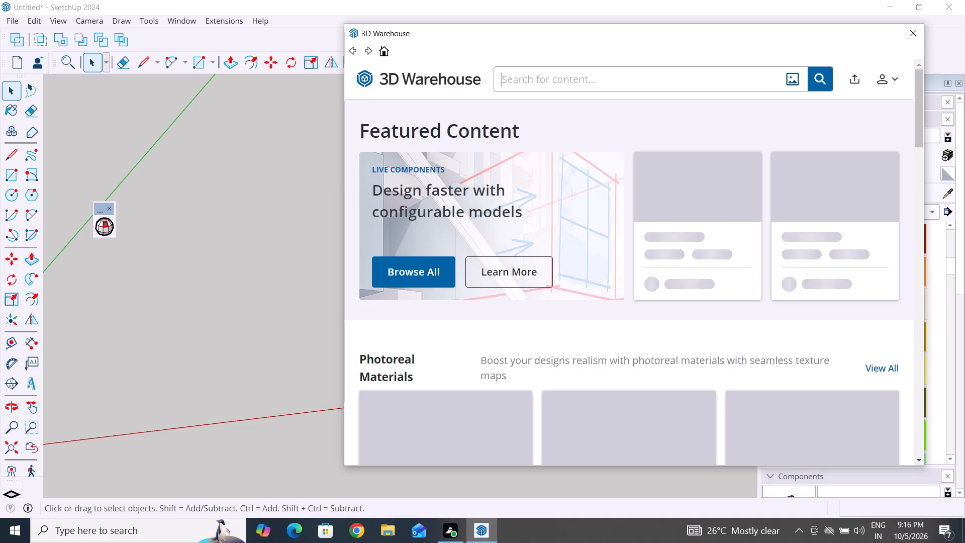
pyautogui.press('x')
pyautogui.press('BackSpace')
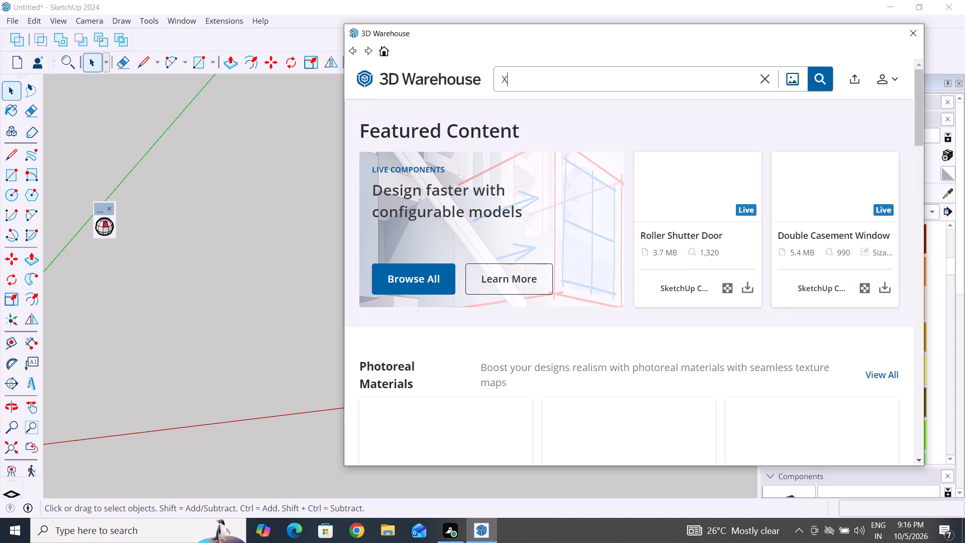
pyautogui.write('SHO')
pyautogui.write('W P')
pyautogui.write('ICE')
pyautogui.press('Return')
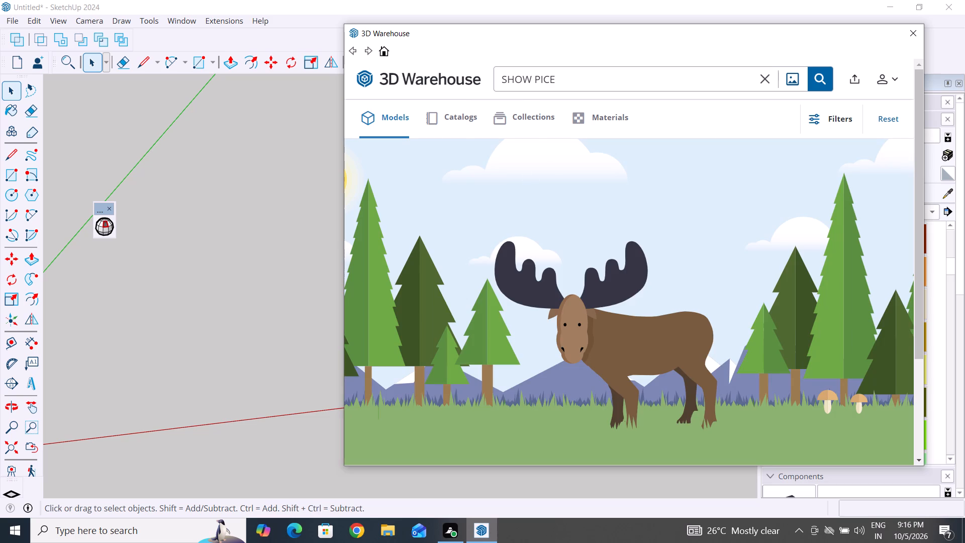
# Replace the 3D Warehouse search with "SHOWCASE".
pyautogui.click(765, 78)
pyautogui.write('SH')
pyautogui.press('o')
pyautogui.write('WCASE')
pyautogui.press('space')
pyautogui.click(821, 79)
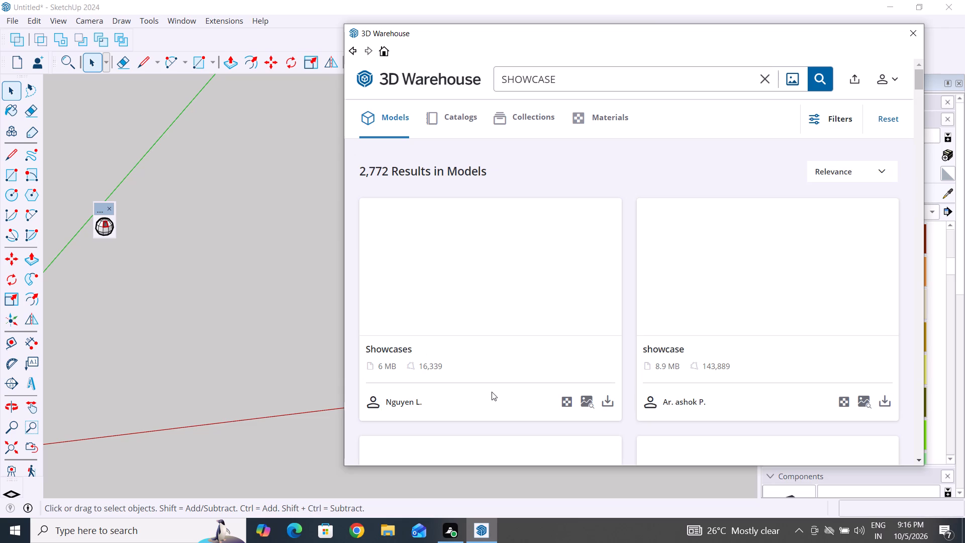
# Browse the showcase models and load the 8.9 MB tall brown showcase with vases and ornaments directly into the current model.
pyautogui.scroll(-2, 507, 406)
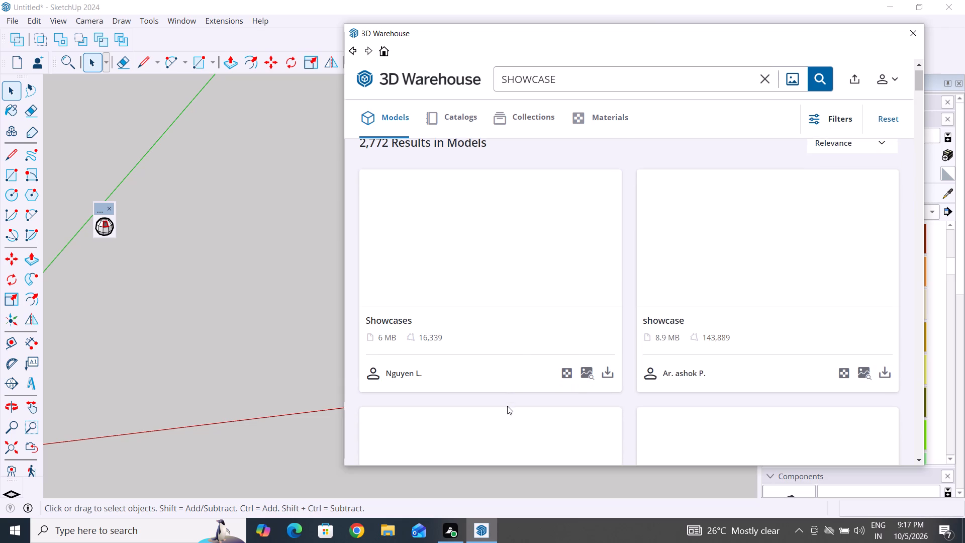
pyautogui.scroll(-8, 507, 406)
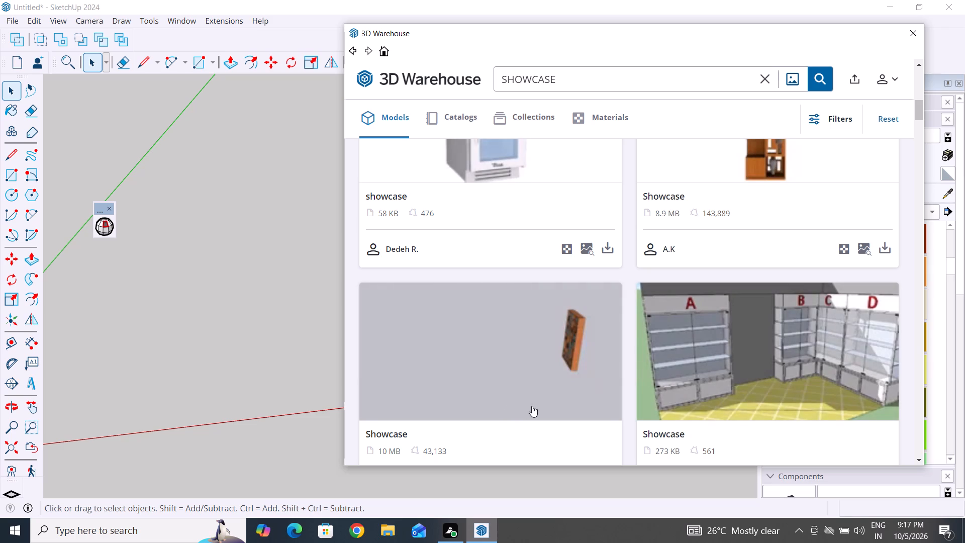
pyautogui.scroll(-2, 655, 401)
pyautogui.scroll(10, 655, 401)
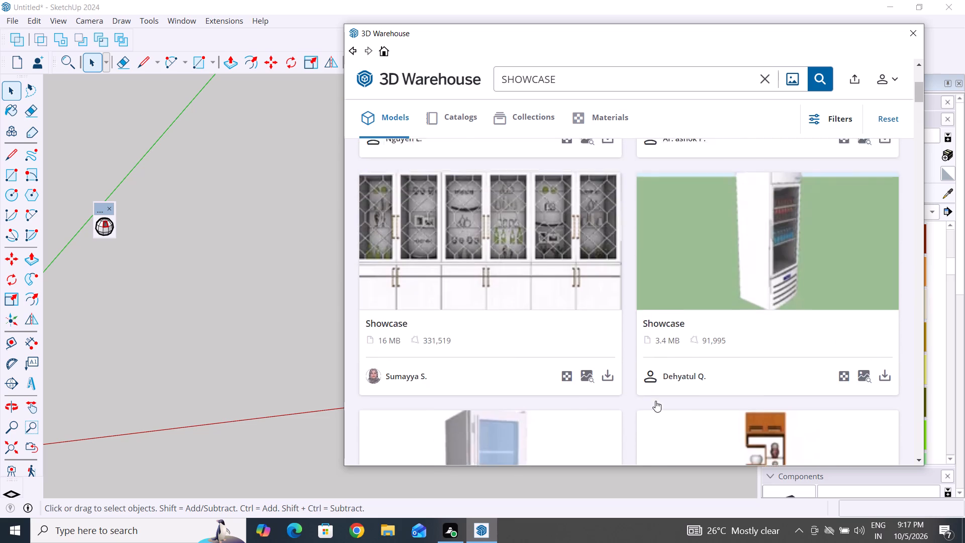
pyautogui.scroll(1, 655, 401)
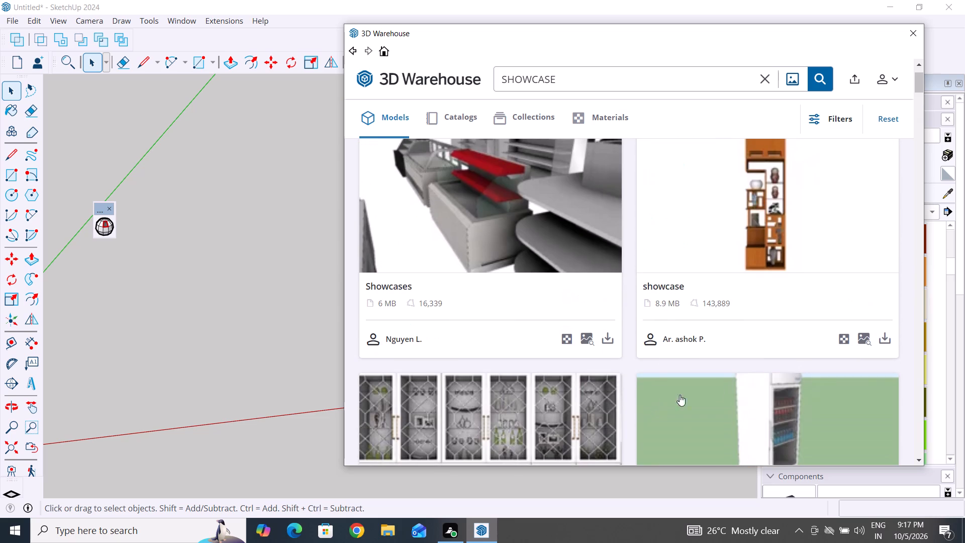
pyautogui.scroll(4, 677, 348)
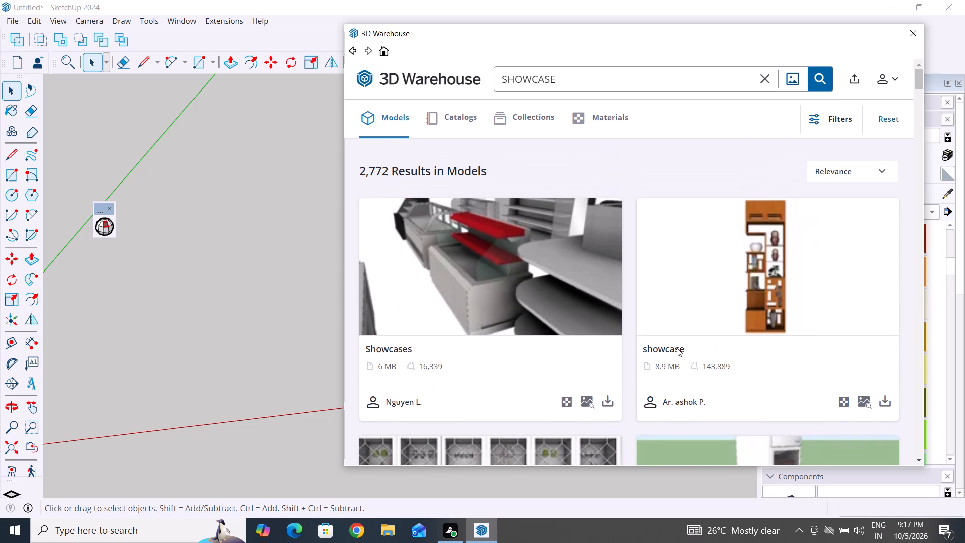
pyautogui.click(880, 409)
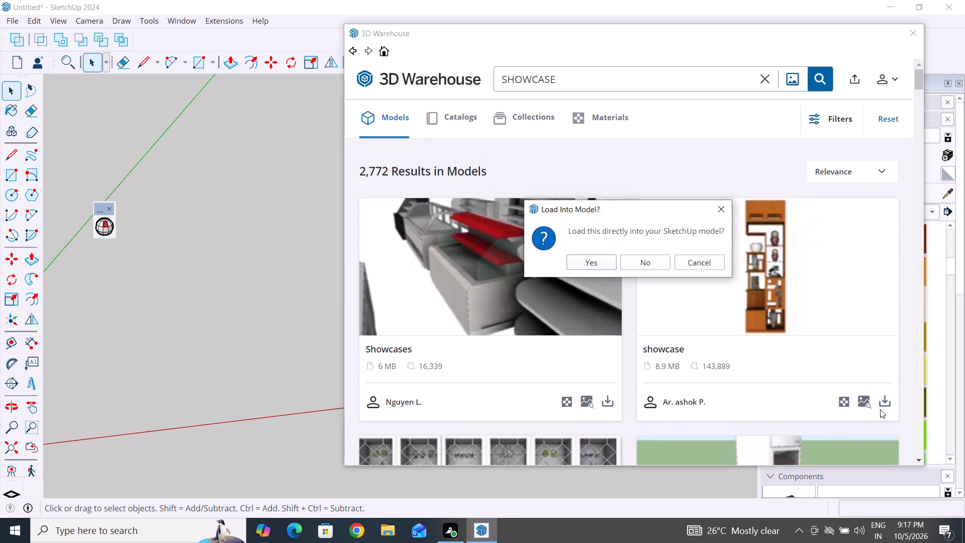
pyautogui.click(605, 267)
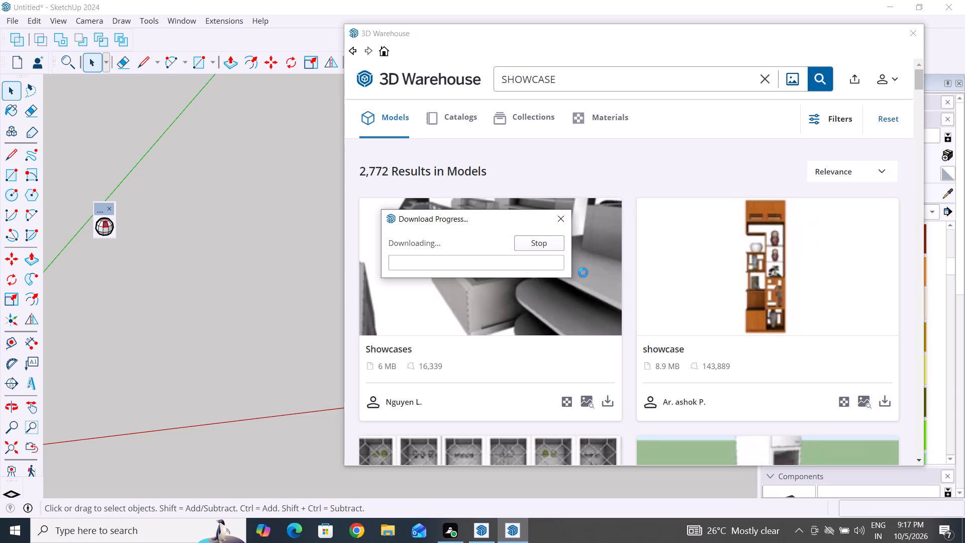
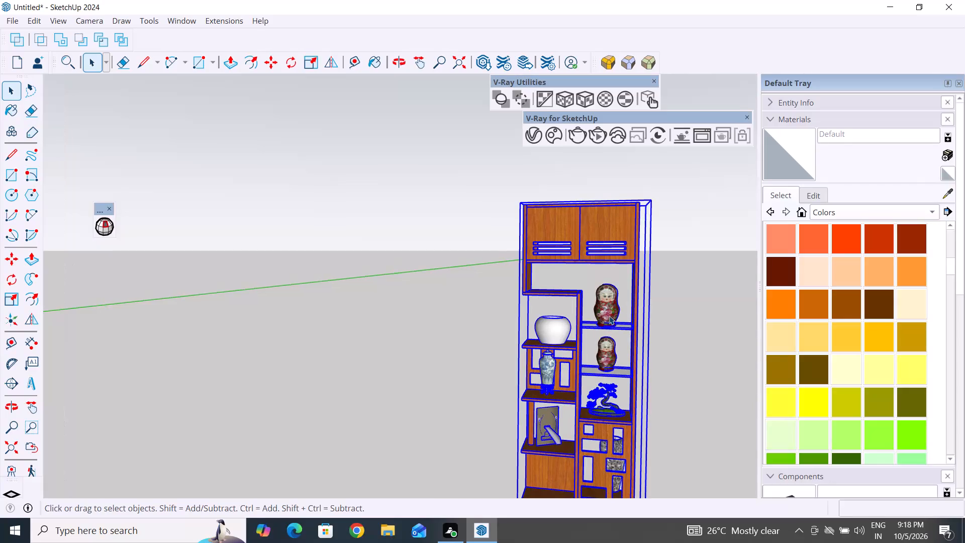
# Explode the imported brown showcase group so its ornaments can be picked separately.
pyautogui.rightClick(597, 229)
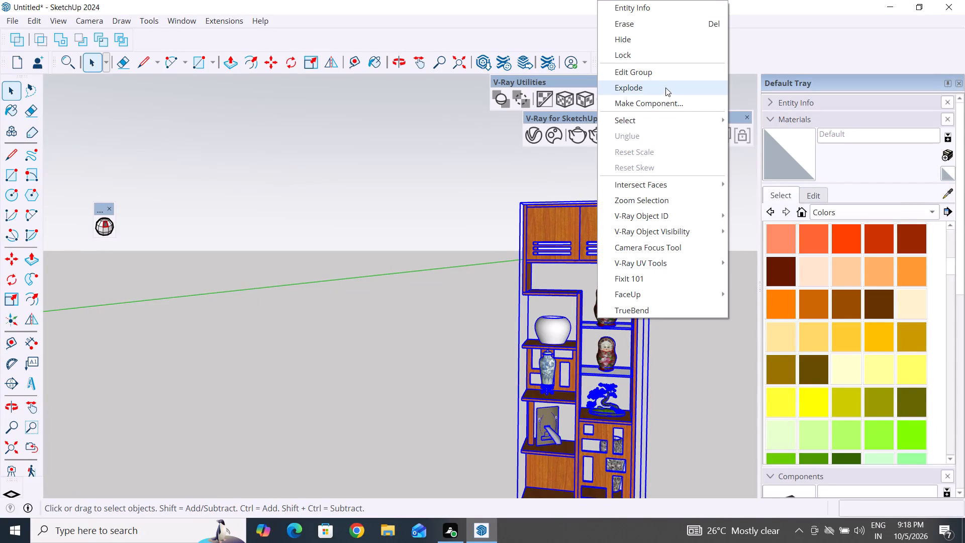
pyautogui.click(665, 87)
pyautogui.click(677, 265)
# Move the showcase's upper nesting doll onto the second shelf from the top of the TV wall's arched niche.
pyautogui.scroll(-4, 678, 263)
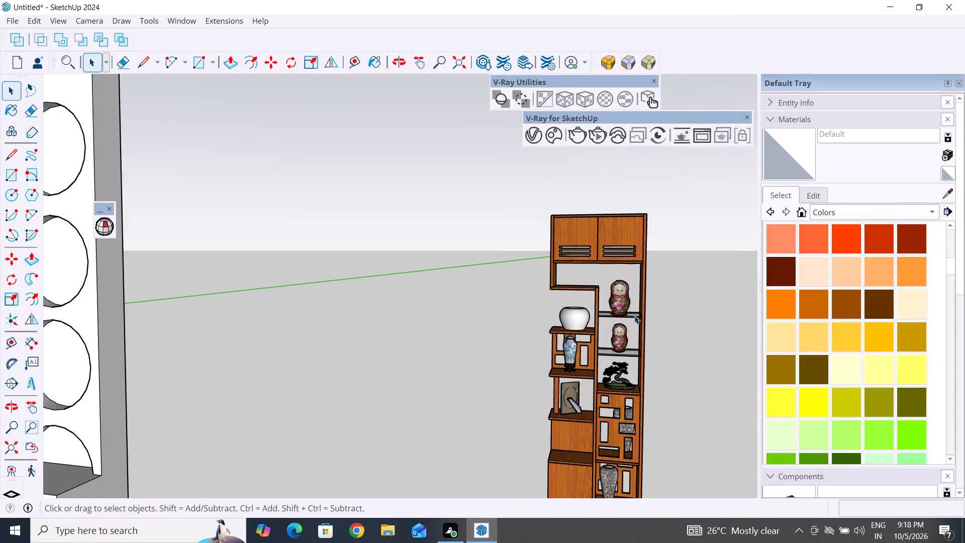
pyautogui.scroll(3, 632, 317)
pyautogui.click(625, 300)
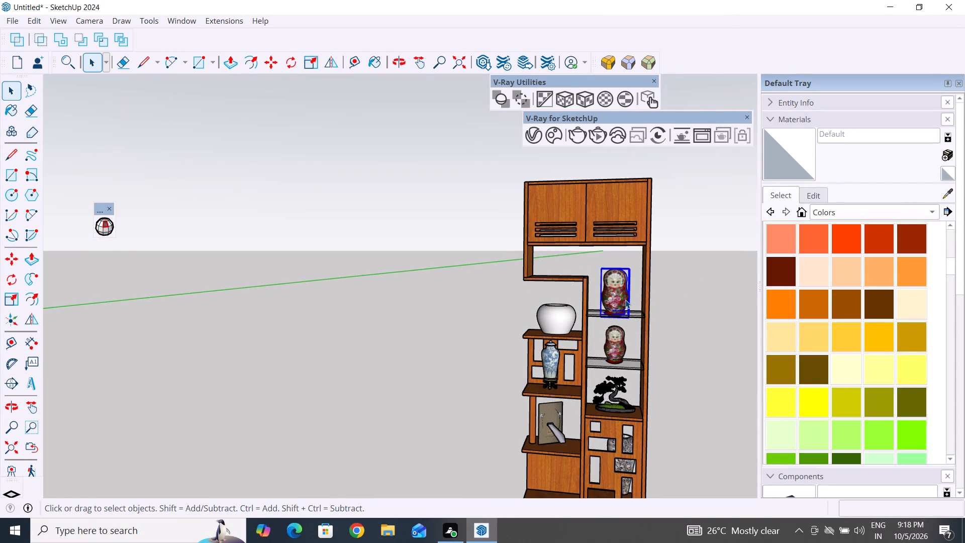
pyautogui.press('m')
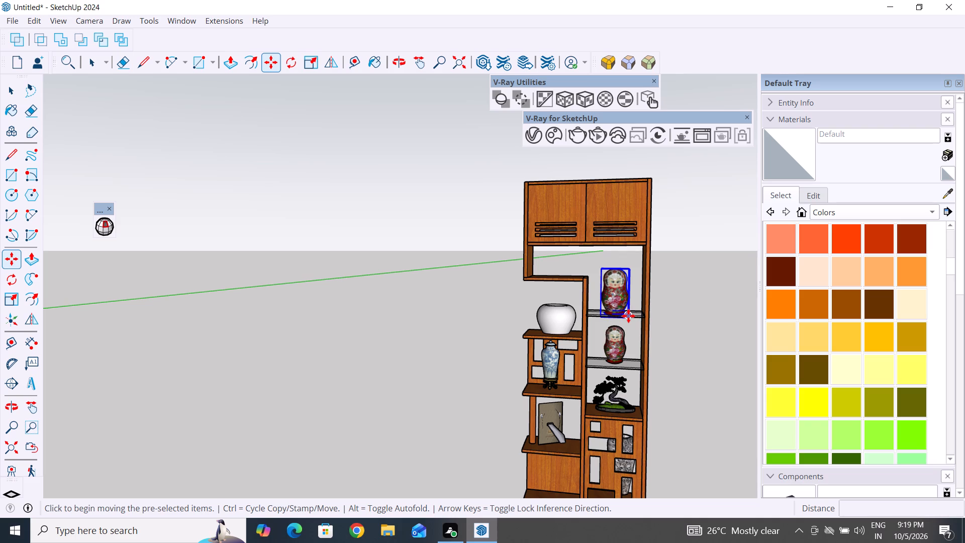
pyautogui.click(628, 315)
pyautogui.scroll(-3, 702, 297)
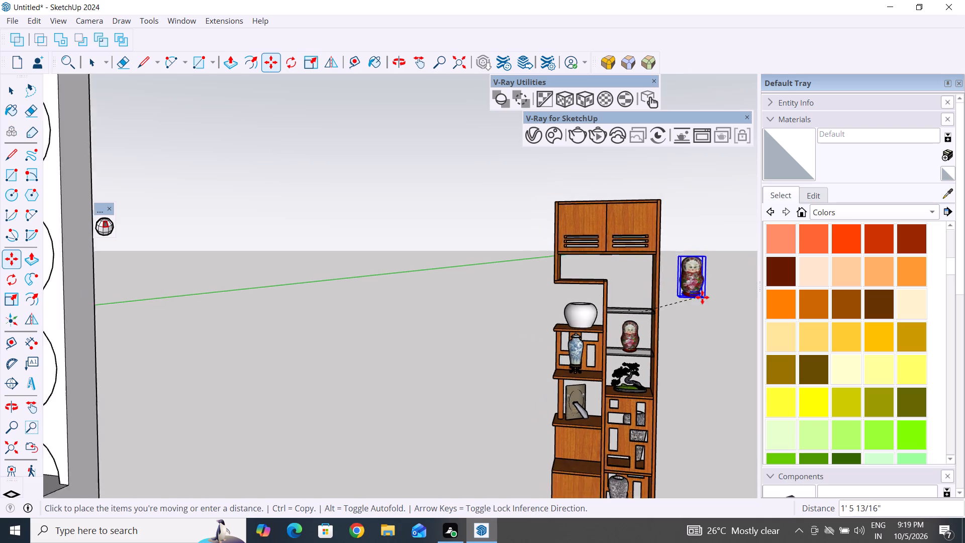
pyautogui.scroll(-12, 702, 297)
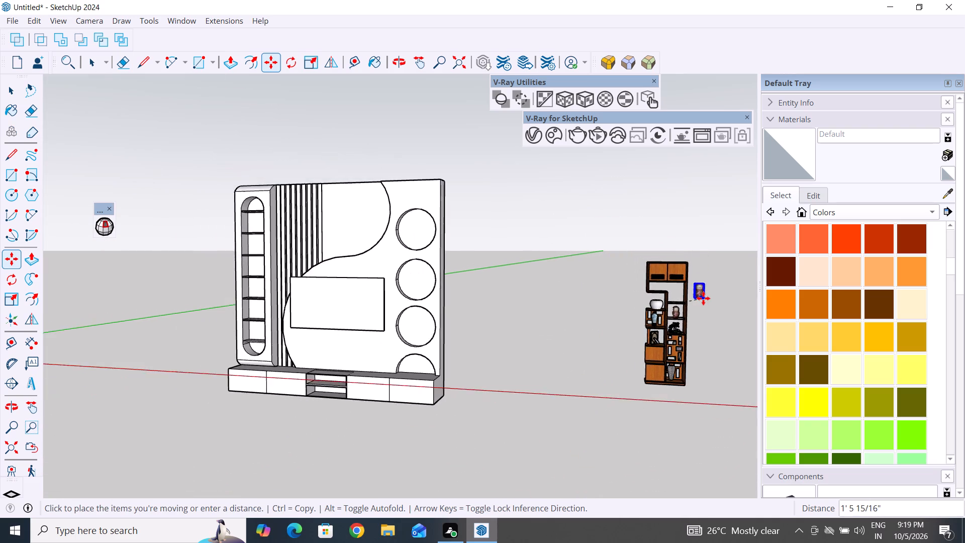
pyautogui.scroll(-7, 703, 298)
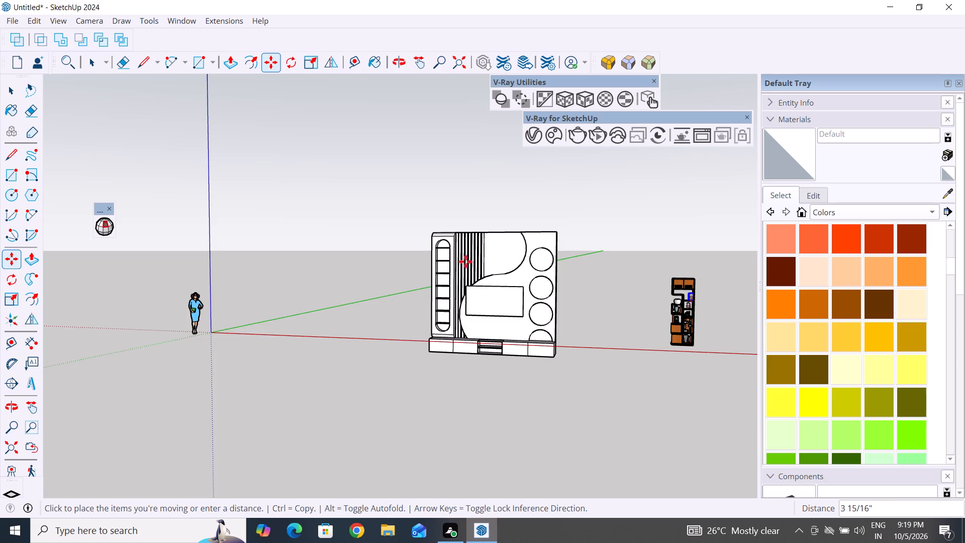
pyautogui.scroll(16, 441, 253)
pyautogui.moveTo(440, 251); pyautogui.dragTo(477, 315, button='middle')
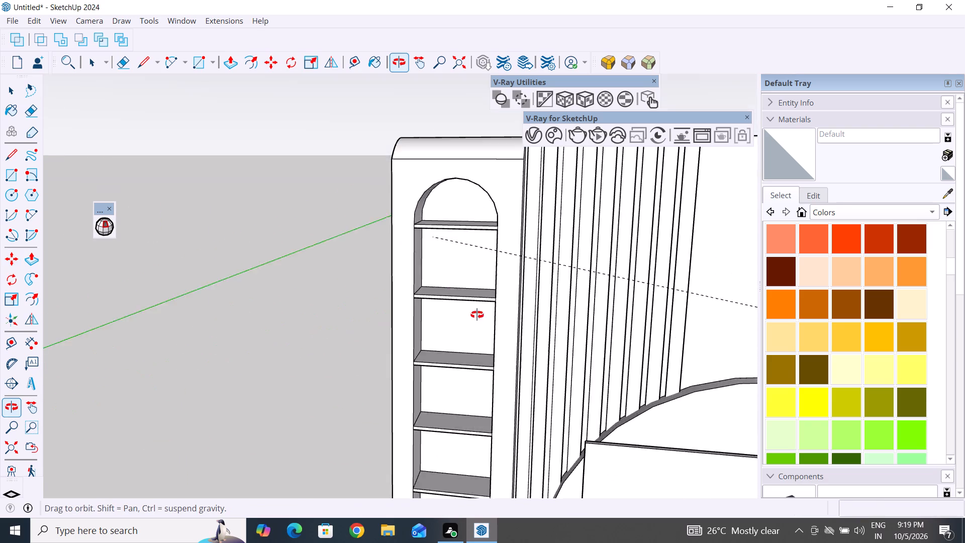
pyautogui.moveTo(477, 315); pyautogui.dragTo(500, 367, button='middle')
pyautogui.scroll(1, 500, 367)
pyautogui.scroll(4, 466, 283)
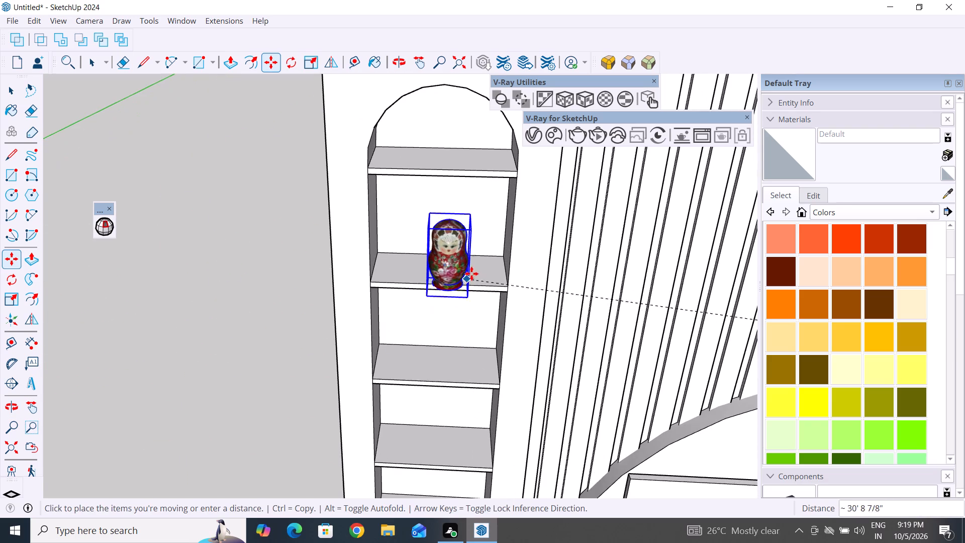
pyautogui.click(475, 273)
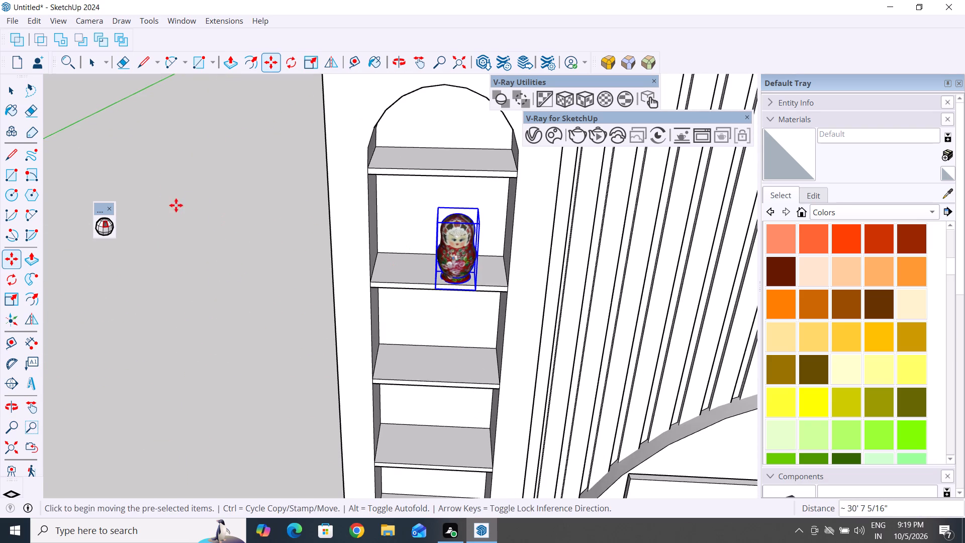
pyautogui.click(15, 85)
pyautogui.click(173, 222)
# Move the nesting doll about 2 9/16" by its base corner to seat it on the second niche shelf.
pyautogui.scroll(5, 404, 261)
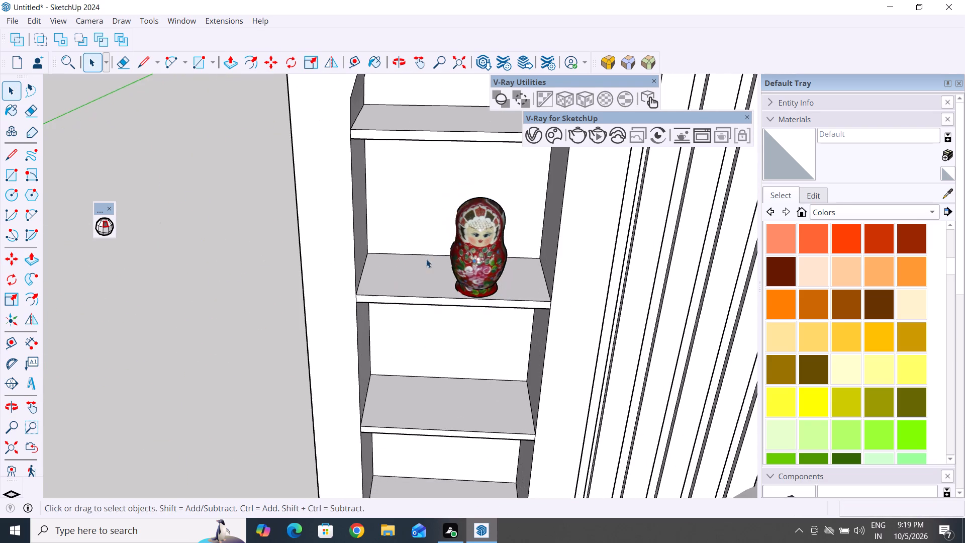
pyautogui.moveTo(475, 287); pyautogui.dragTo(545, 269, button='middle')
pyautogui.scroll(3, 425, 249)
pyautogui.click(489, 254)
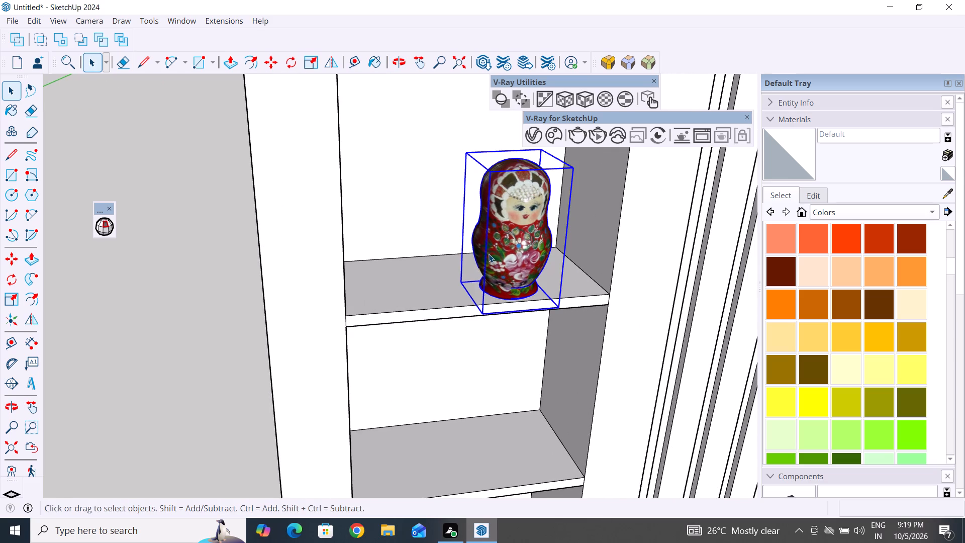
pyautogui.press('m')
pyautogui.click(484, 313)
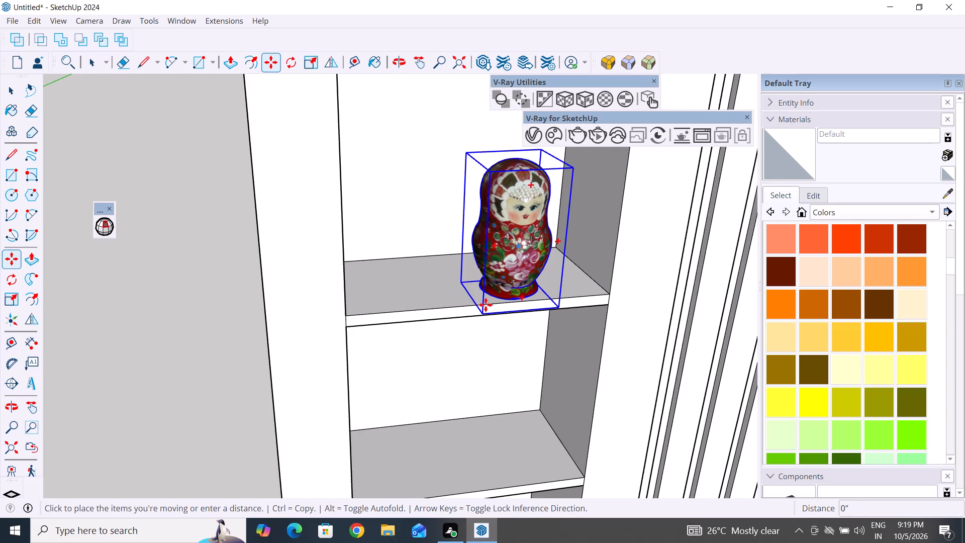
pyautogui.scroll(4, 497, 287)
pyautogui.moveTo(497, 287); pyautogui.dragTo(460, 198, button='middle')
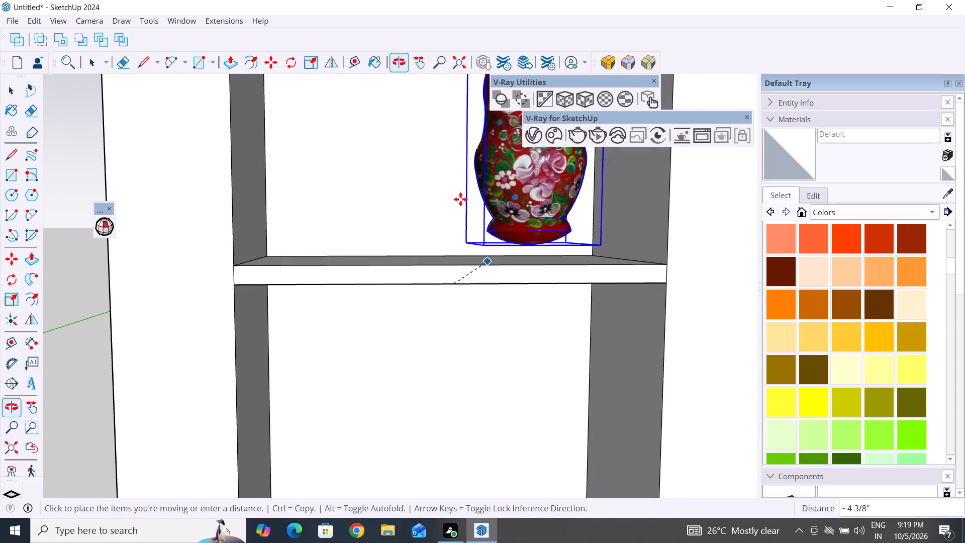
pyautogui.click(502, 281)
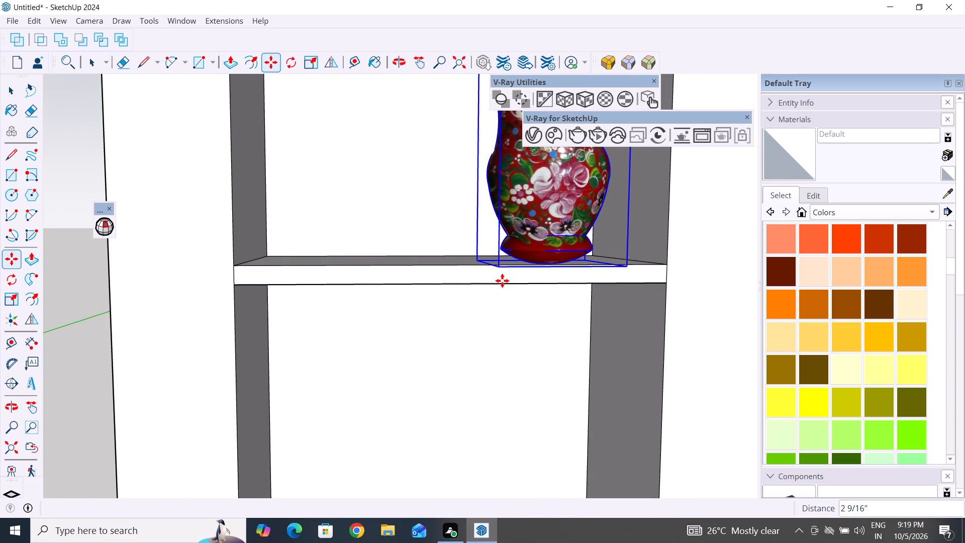
pyautogui.scroll(-13, 229, 316)
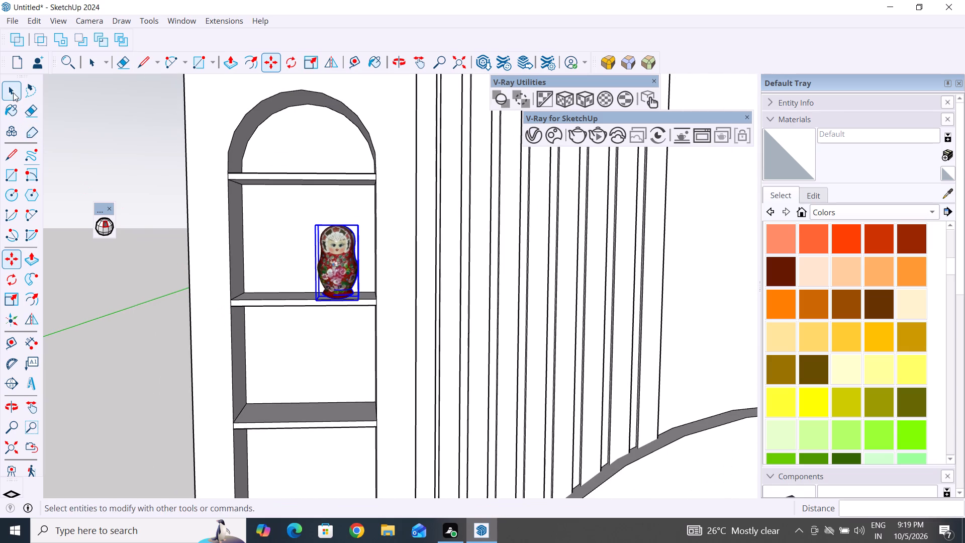
pyautogui.click(13, 93)
pyautogui.scroll(-11, 327, 274)
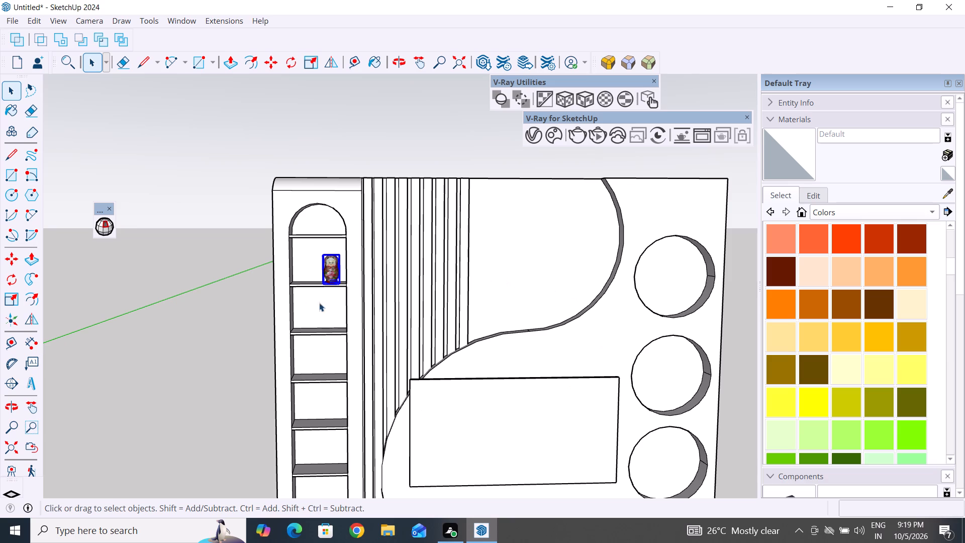
pyautogui.click(124, 185)
# Move the white round pot from the showcase into the arched niche compartment directly below the nesting doll.
pyautogui.scroll(-5, 171, 302)
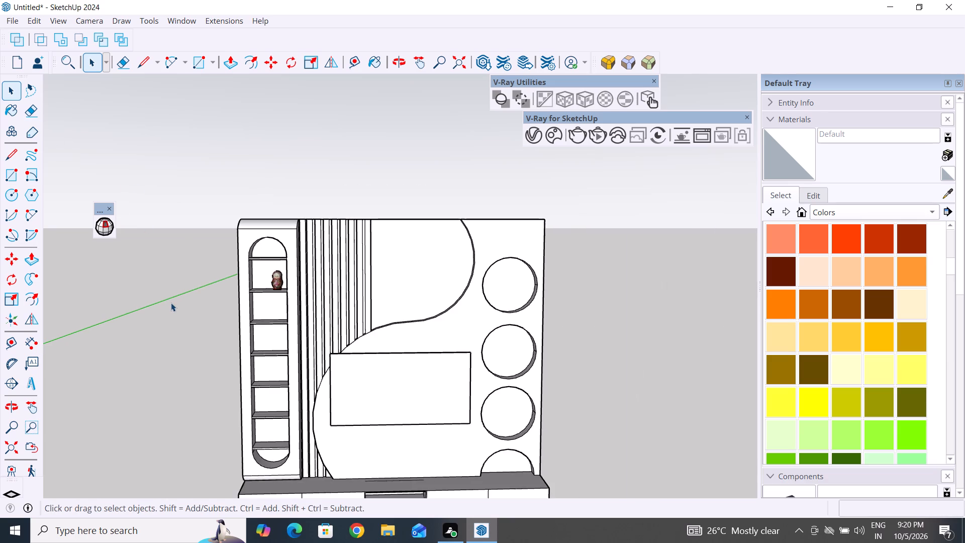
pyautogui.scroll(-4, 171, 303)
pyautogui.scroll(7, 596, 368)
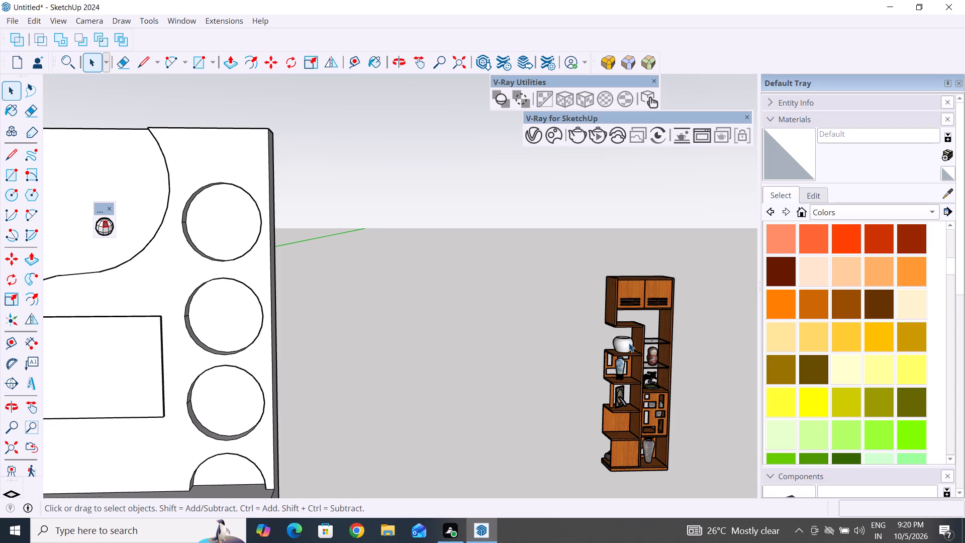
pyautogui.click(617, 345)
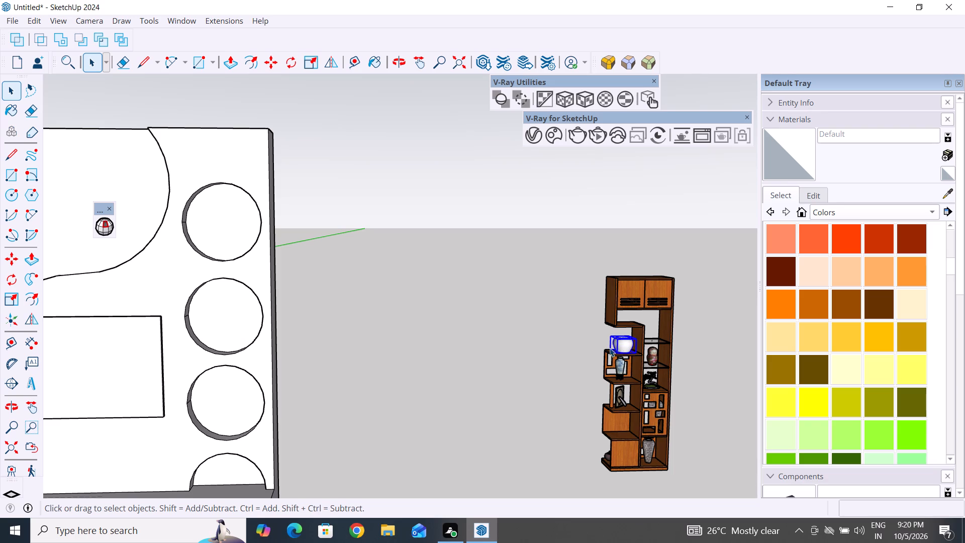
pyautogui.press('m')
pyautogui.click(635, 350)
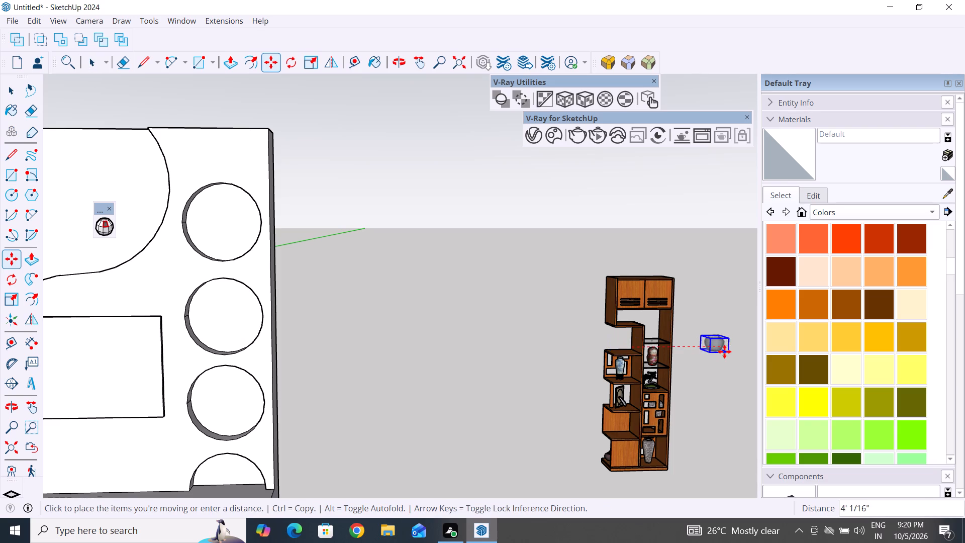
pyautogui.scroll(-5, 724, 351)
pyautogui.scroll(6, 59, 282)
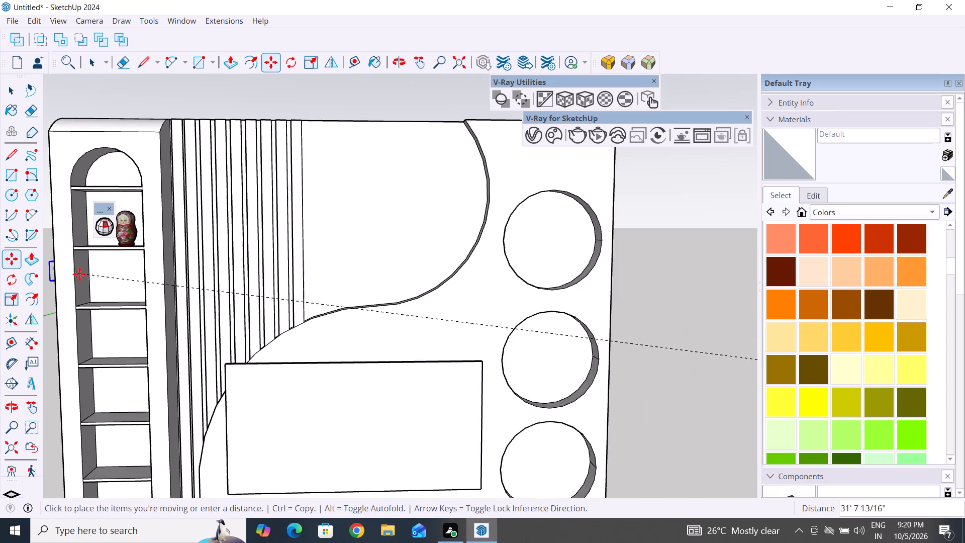
pyautogui.scroll(4, 127, 286)
pyautogui.moveTo(129, 293); pyautogui.dragTo(143, 326, button='middle')
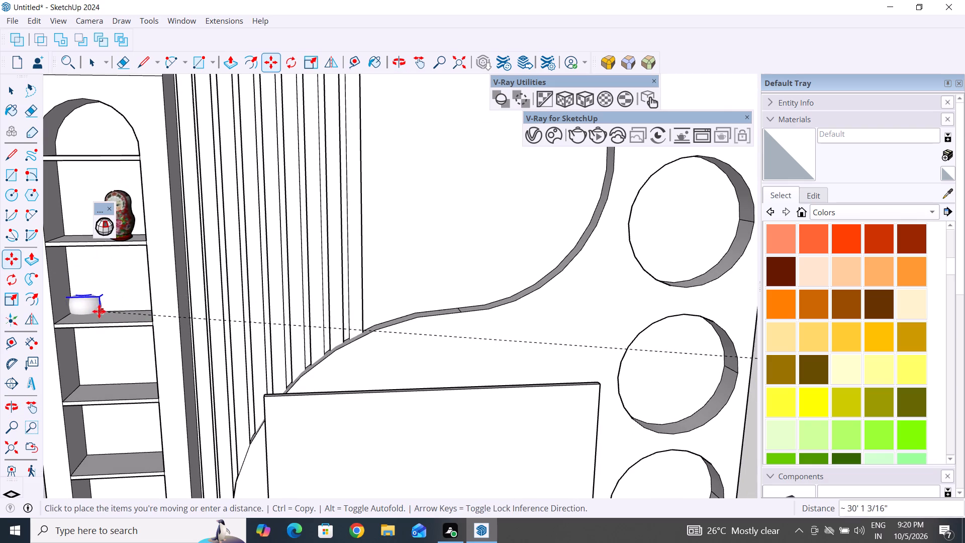
pyautogui.moveTo(100, 307); pyautogui.dragTo(242, 397, button='middle')
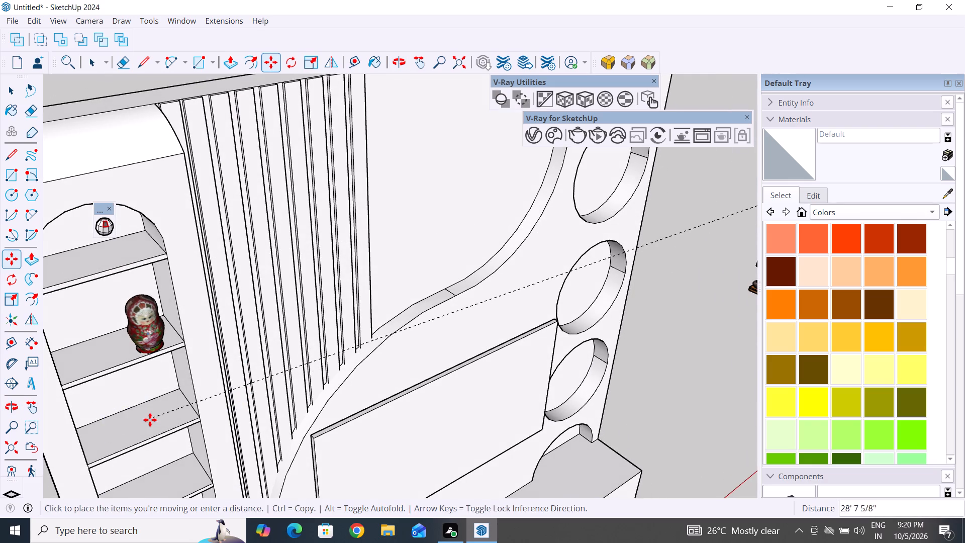
pyautogui.moveTo(150, 420); pyautogui.dragTo(174, 242, button='middle')
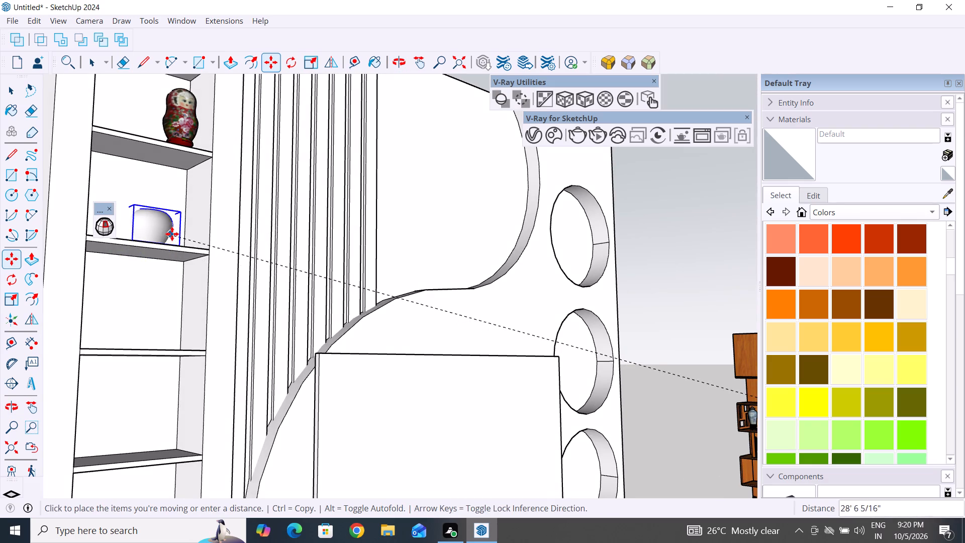
pyautogui.click(172, 234)
pyautogui.click(15, 90)
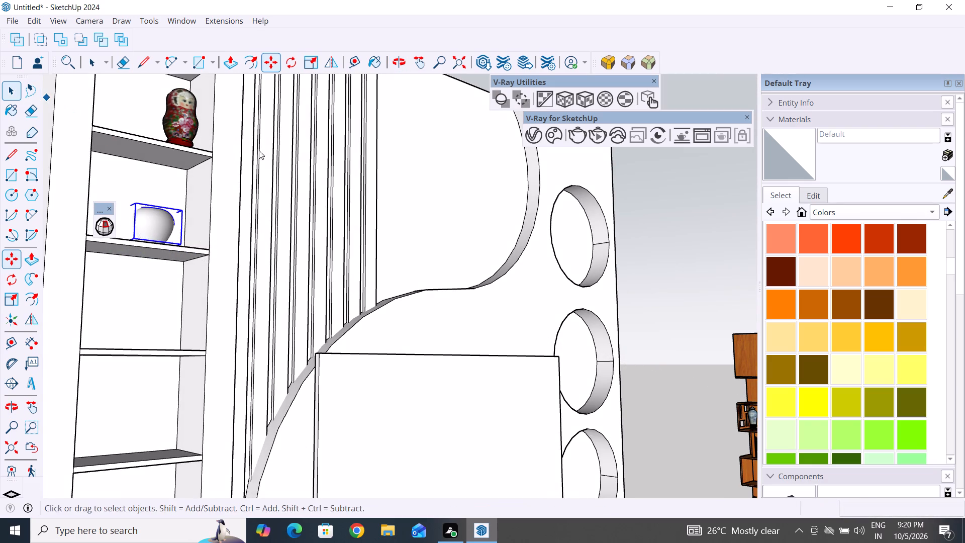
# Shift the white pot by its bottom corner toward the outer front end of the third niche shelf.
pyautogui.scroll(-5, 435, 338)
pyautogui.moveTo(541, 344); pyautogui.dragTo(467, 435, button='middle')
pyautogui.scroll(4, 174, 324)
pyautogui.moveTo(237, 352); pyautogui.dragTo(203, 420, button='middle')
pyautogui.press('m')
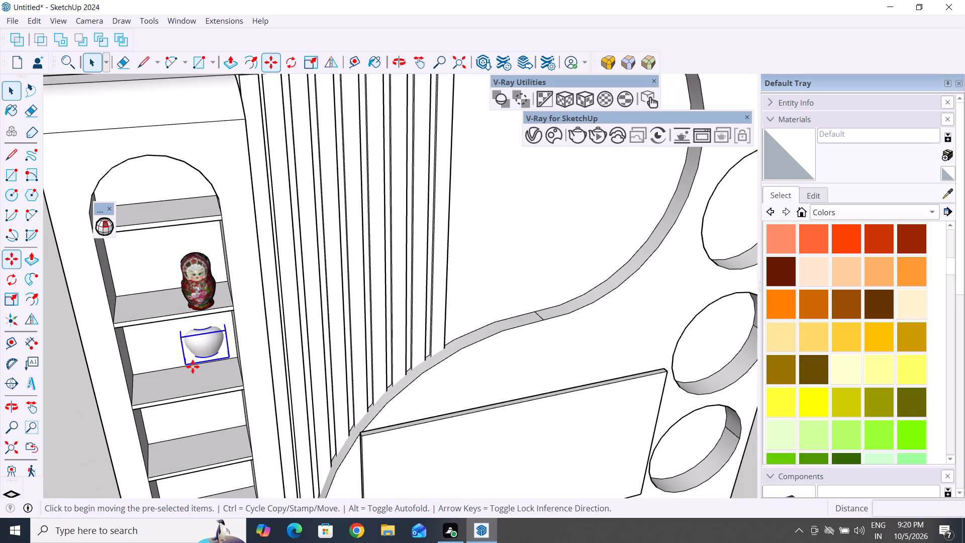
pyautogui.click(185, 365)
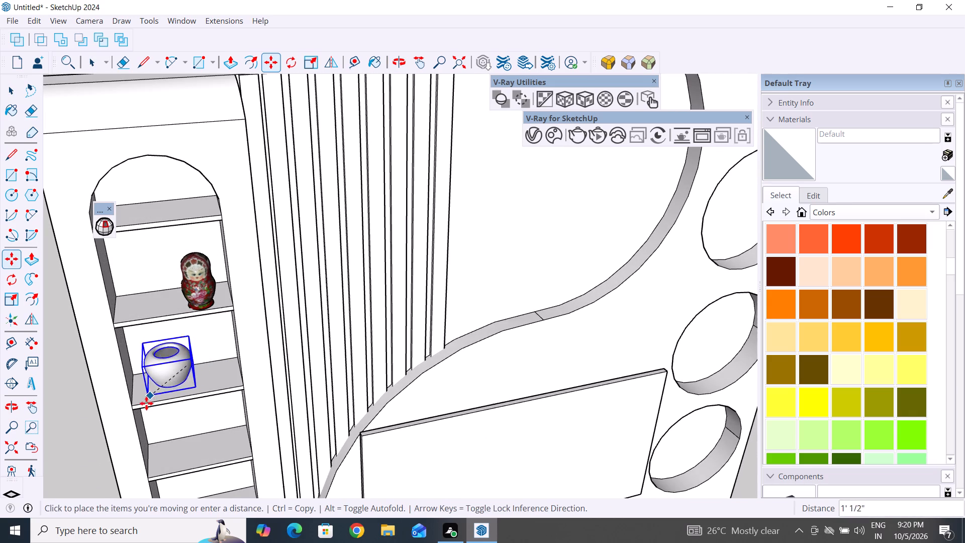
pyautogui.click(140, 406)
# Move the white pot about 3 3/4" by its base corner to rest it on the third shelf near the front edge.
pyautogui.scroll(-2, 241, 346)
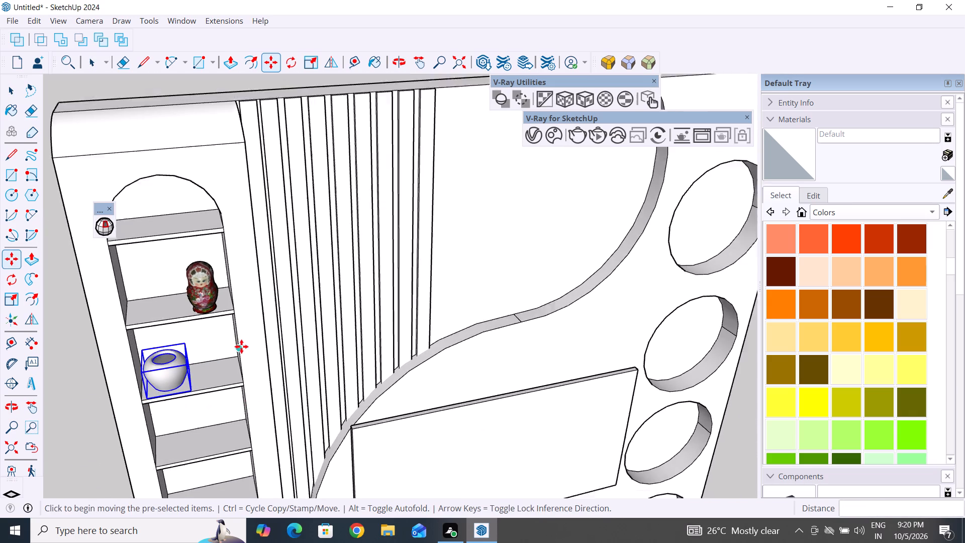
pyautogui.scroll(-8, 241, 346)
pyautogui.moveTo(653, 428); pyautogui.dragTo(542, 243, button='middle')
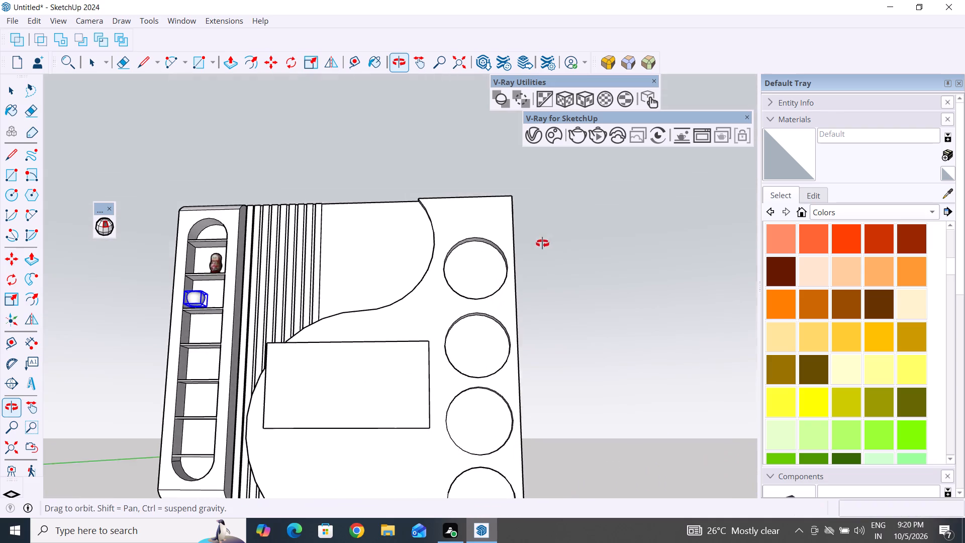
pyautogui.moveTo(542, 243); pyautogui.dragTo(619, 262, button='middle')
pyautogui.scroll(3, 77, 324)
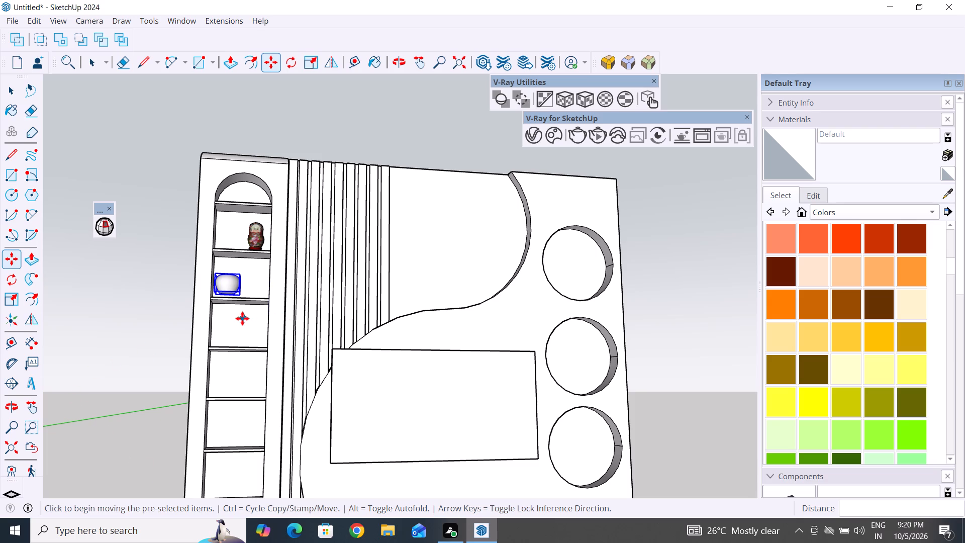
pyautogui.moveTo(242, 318); pyautogui.dragTo(239, 346, button='middle')
pyautogui.scroll(8, 212, 310)
pyautogui.moveTo(231, 297); pyautogui.dragTo(340, 275, button='middle')
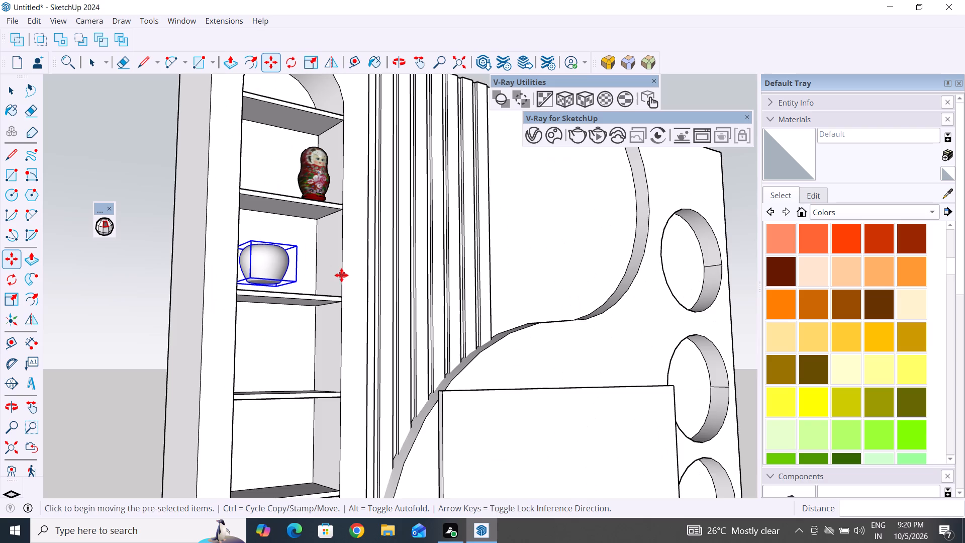
pyautogui.scroll(12, 264, 287)
pyautogui.moveTo(263, 307); pyautogui.dragTo(259, 333, button='middle')
pyautogui.click(207, 284)
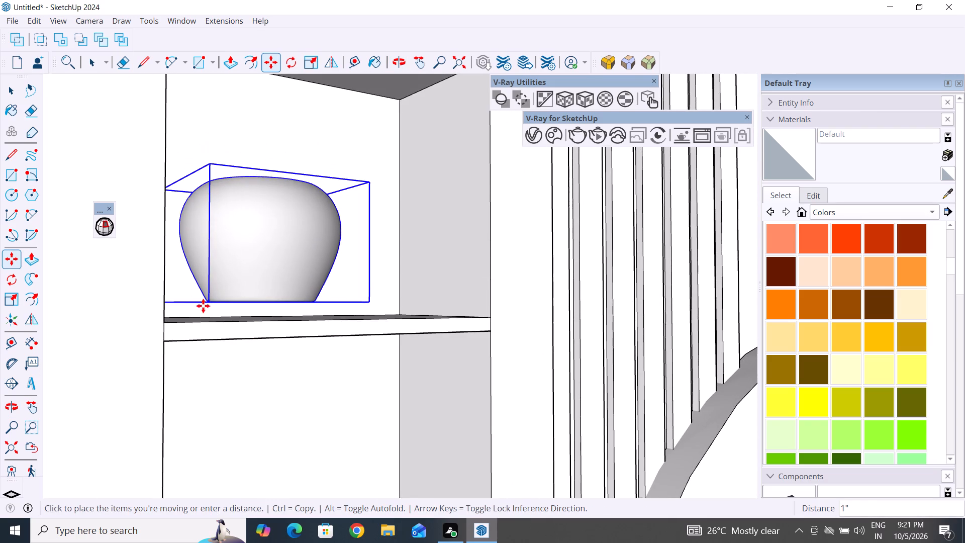
pyautogui.moveTo(203, 317); pyautogui.dragTo(222, 412, button='middle')
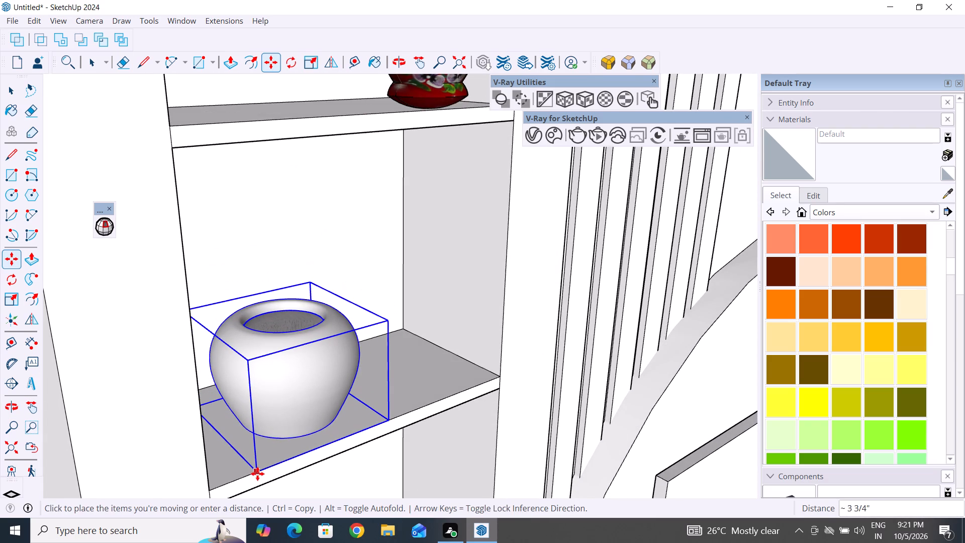
pyautogui.click(257, 474)
pyautogui.click(16, 94)
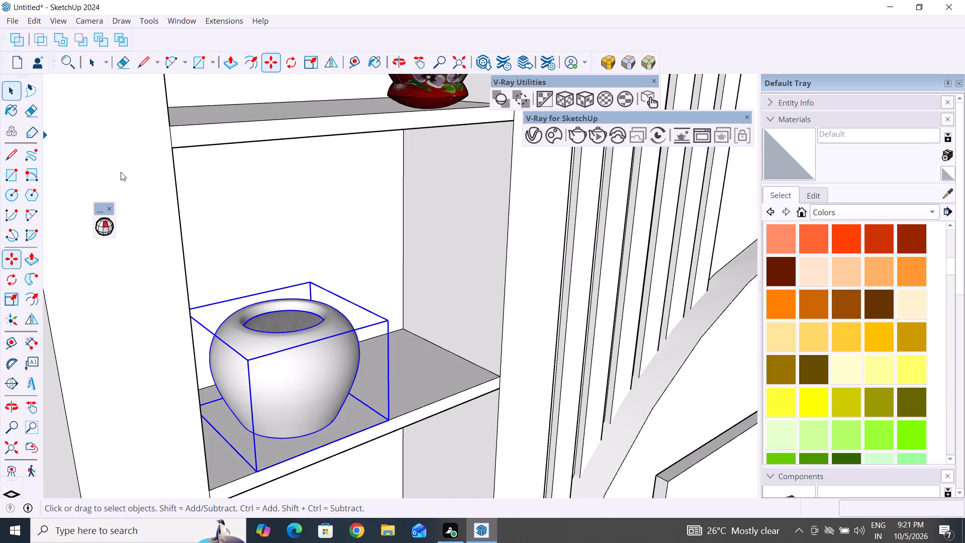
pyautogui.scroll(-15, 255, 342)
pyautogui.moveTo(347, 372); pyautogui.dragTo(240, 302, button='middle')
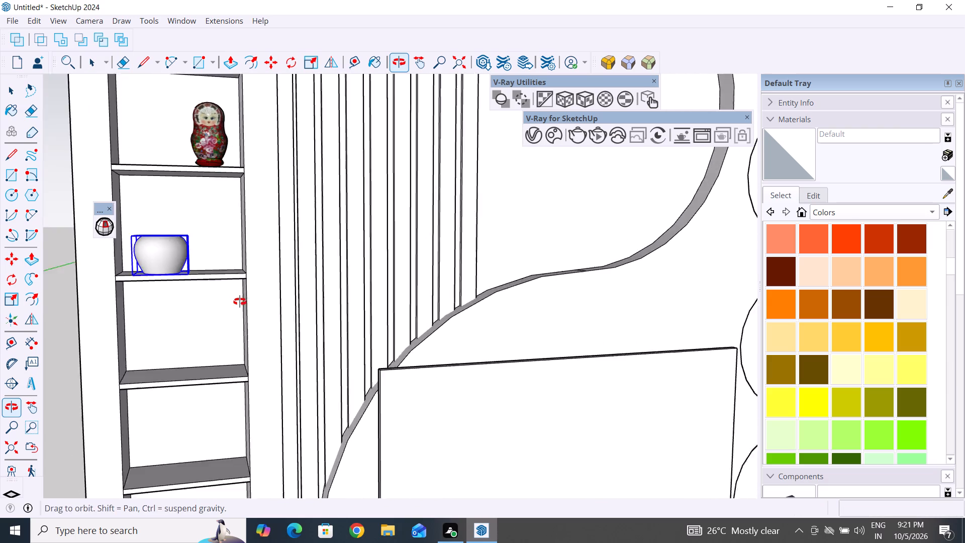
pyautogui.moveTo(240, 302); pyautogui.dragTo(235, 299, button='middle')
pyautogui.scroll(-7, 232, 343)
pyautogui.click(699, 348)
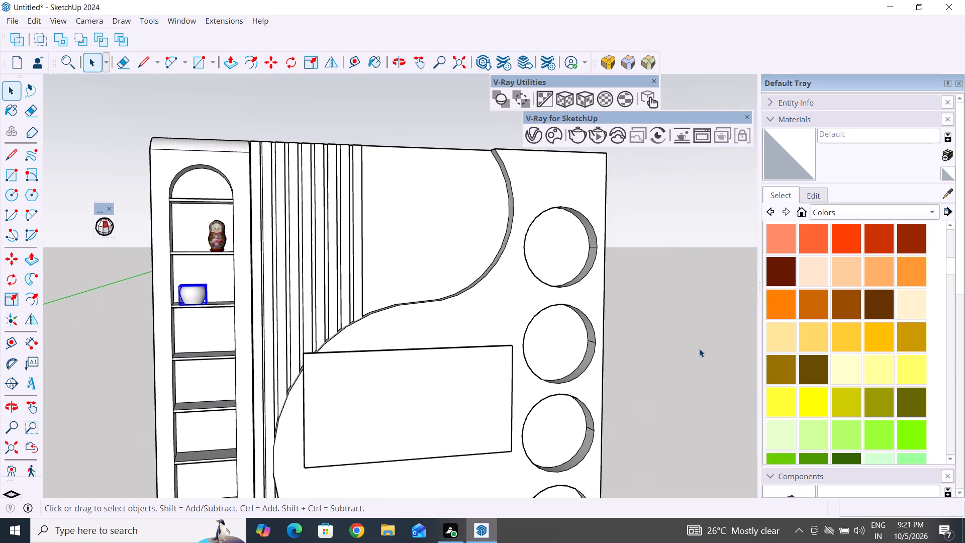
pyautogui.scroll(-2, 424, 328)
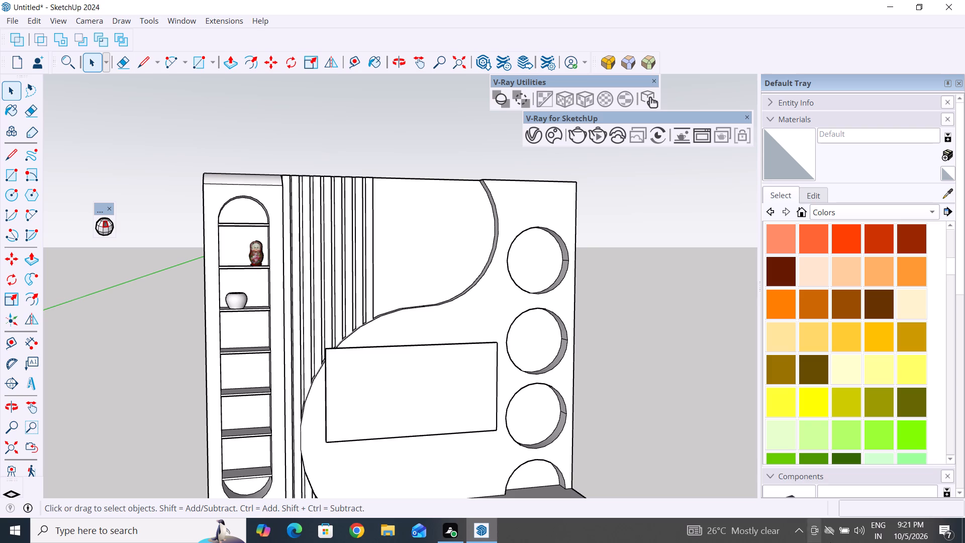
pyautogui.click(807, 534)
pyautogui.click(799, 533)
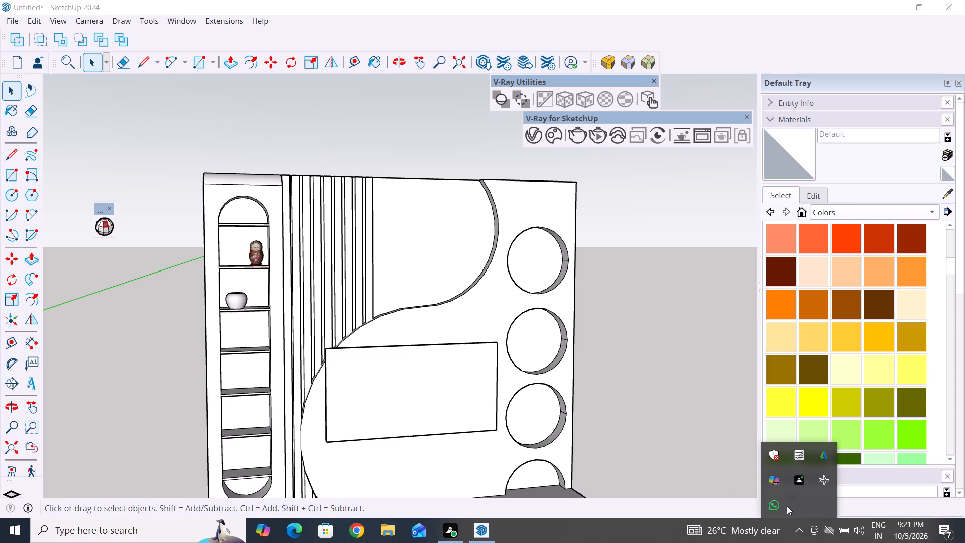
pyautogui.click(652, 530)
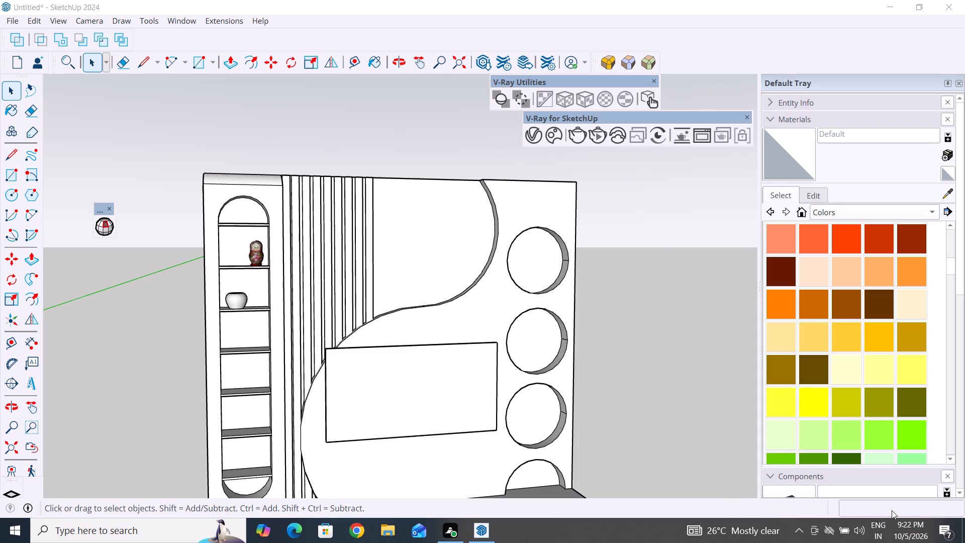
# Move the blue-and-white vase from the showcase onto the fourth niche shelf, directly below the white pot, near the shelf's inner end.
pyautogui.scroll(-9, 576, 351)
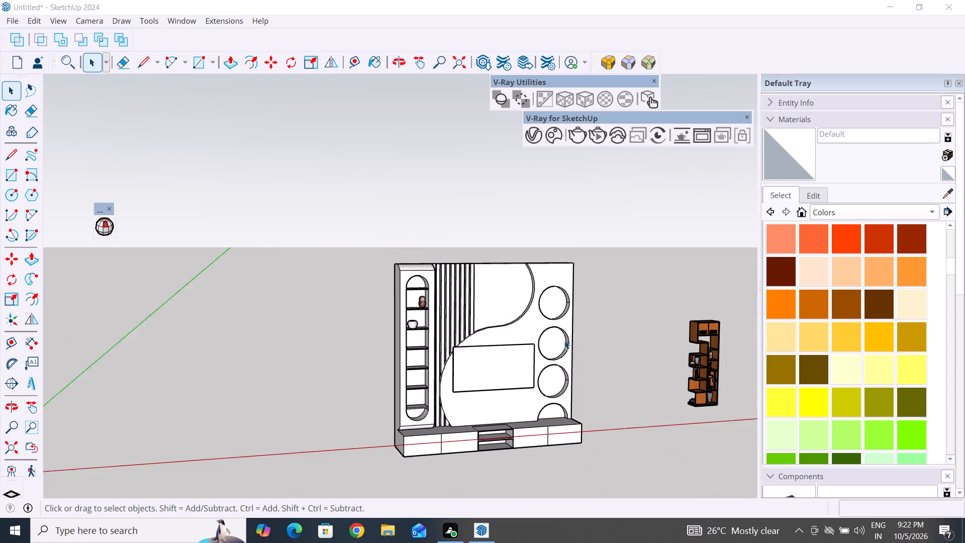
pyautogui.scroll(20, 731, 345)
pyautogui.scroll(5, 731, 345)
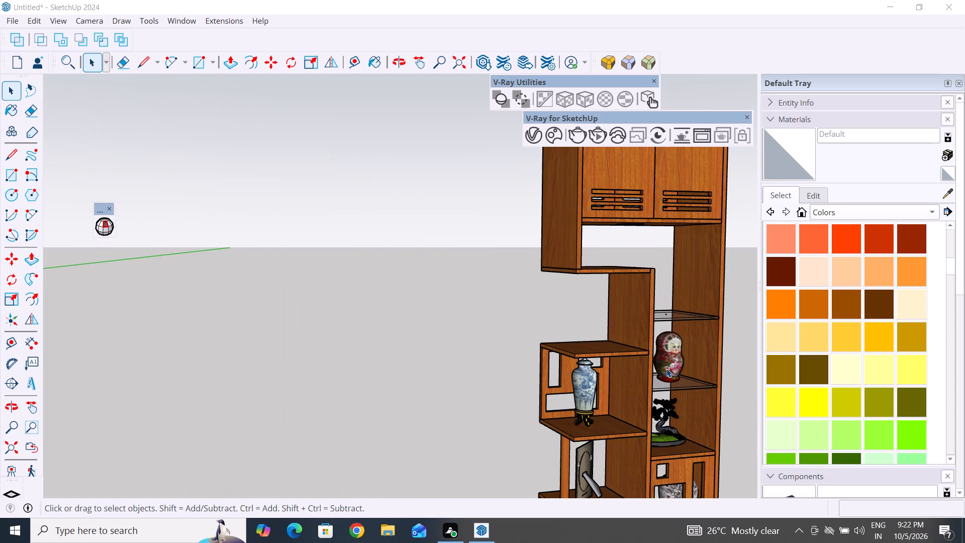
pyautogui.click(592, 388)
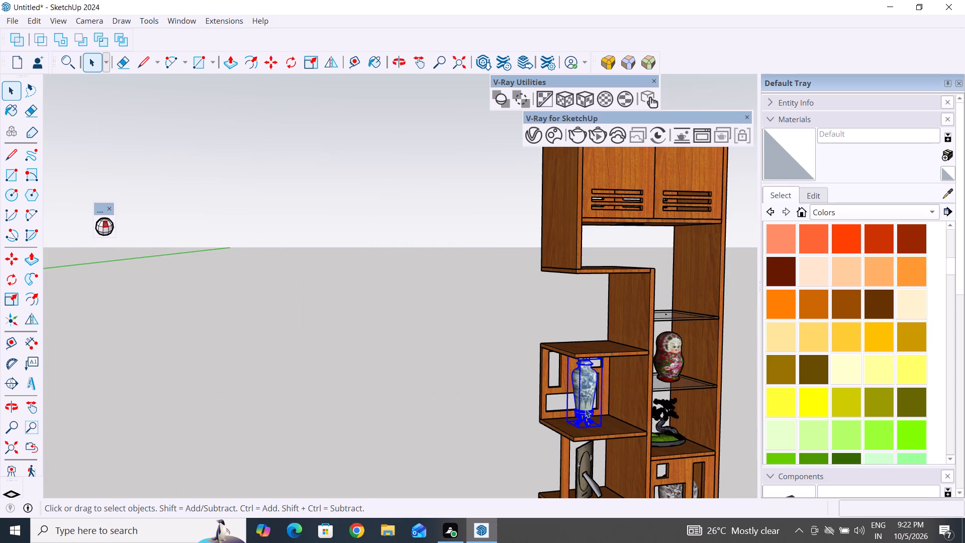
pyautogui.press('m')
pyautogui.click(599, 424)
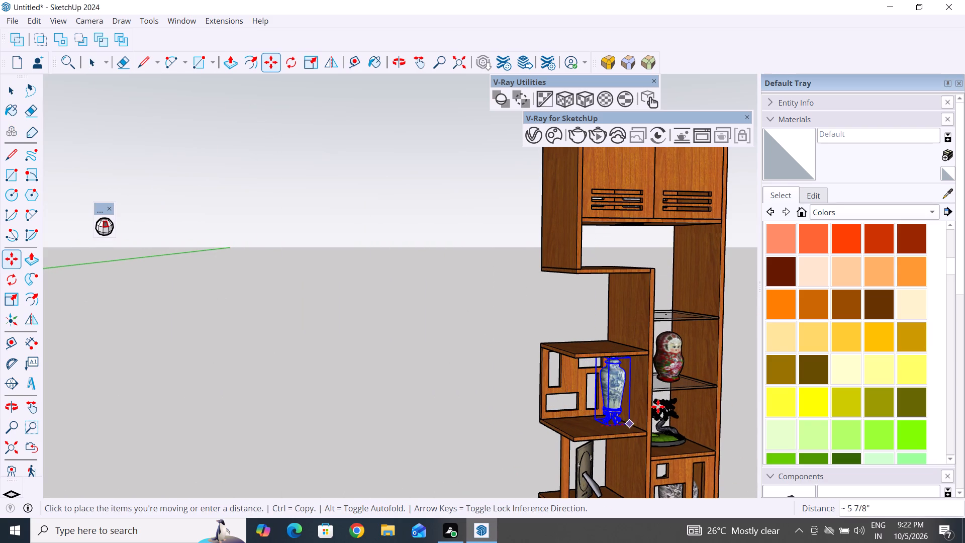
pyautogui.scroll(-9, 658, 407)
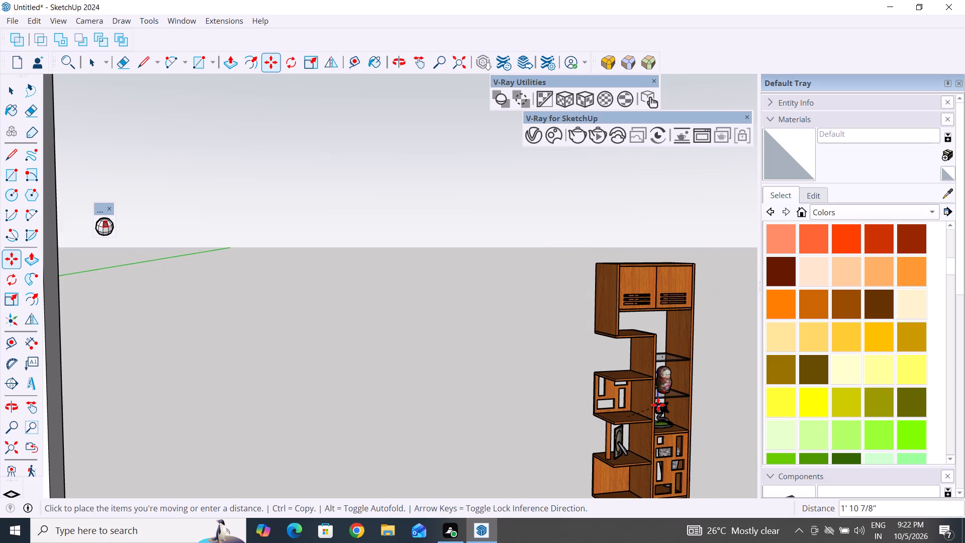
pyautogui.scroll(-6, 658, 405)
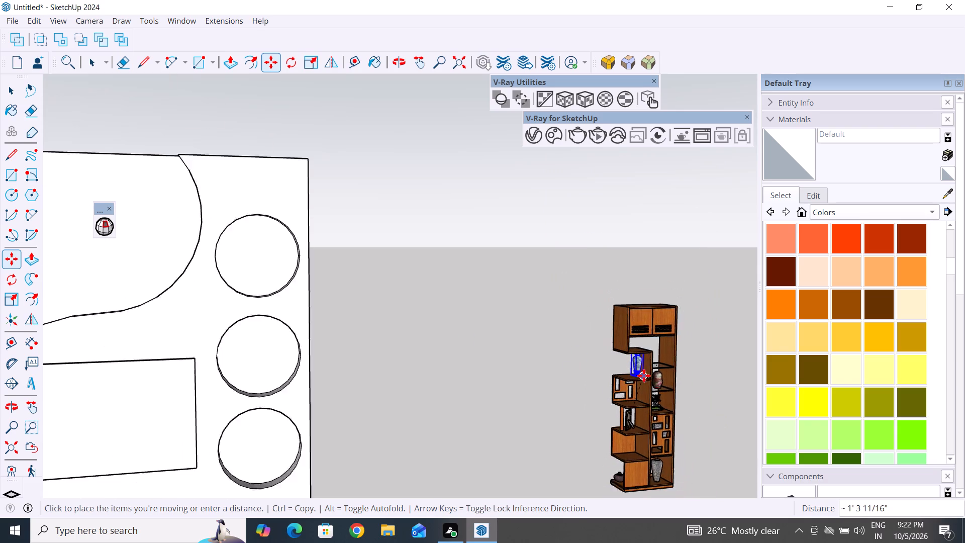
pyautogui.scroll(-1, 644, 376)
pyautogui.scroll(-5, 606, 324)
pyautogui.scroll(3, 324, 314)
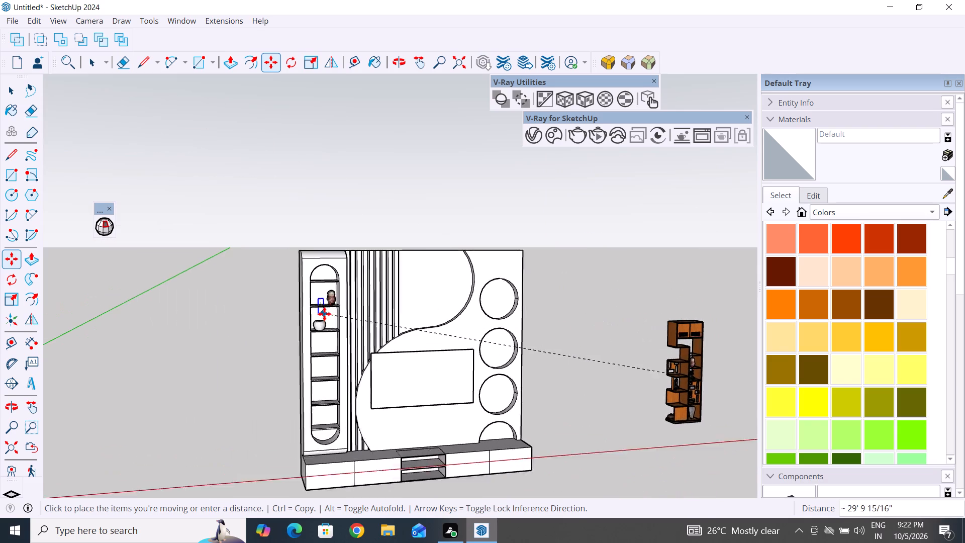
pyautogui.scroll(20, 324, 314)
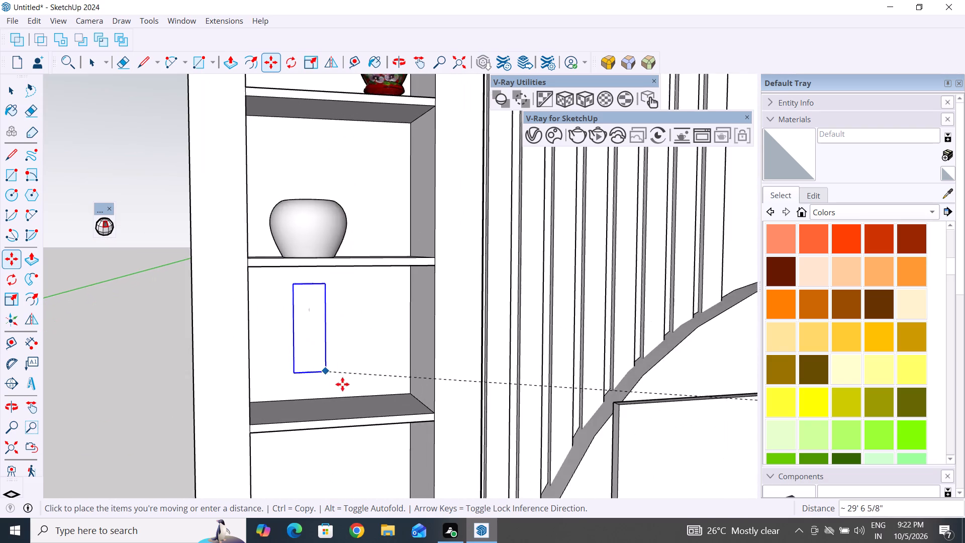
pyautogui.moveTo(348, 395); pyautogui.dragTo(331, 490, button='middle')
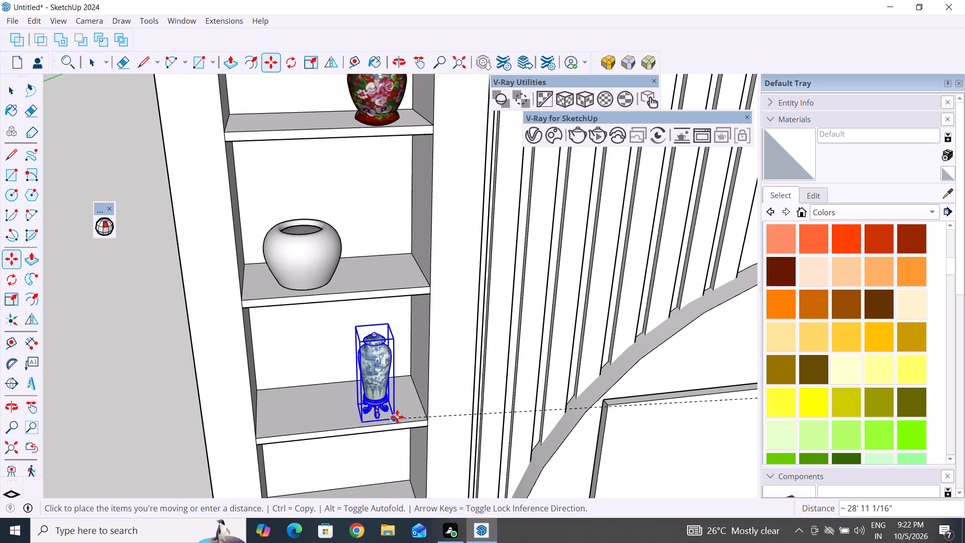
pyautogui.click(402, 412)
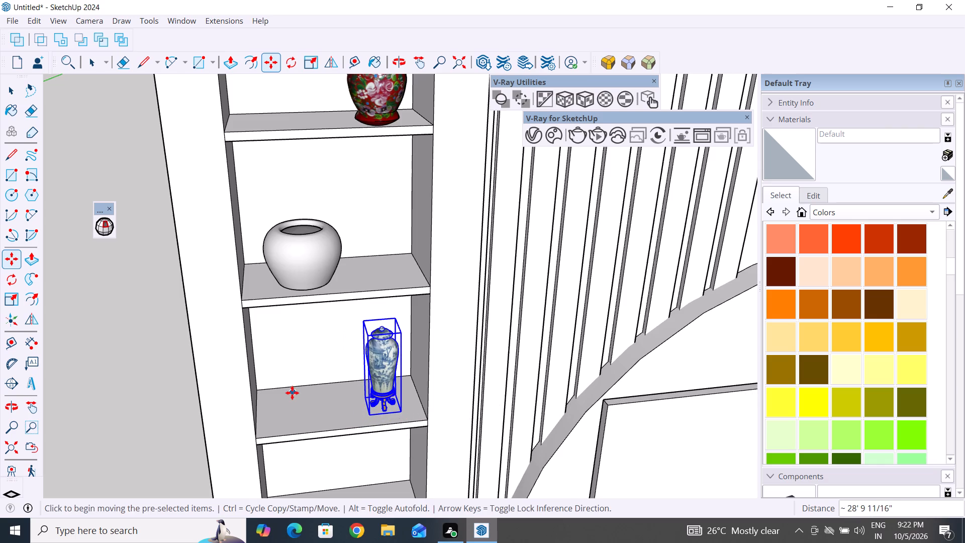
# Move the bonsai from the showcase into the niche compartment below the blue-and-white vase, placing its base corner on the fifth shelf's front edge.
pyautogui.scroll(-11, 292, 393)
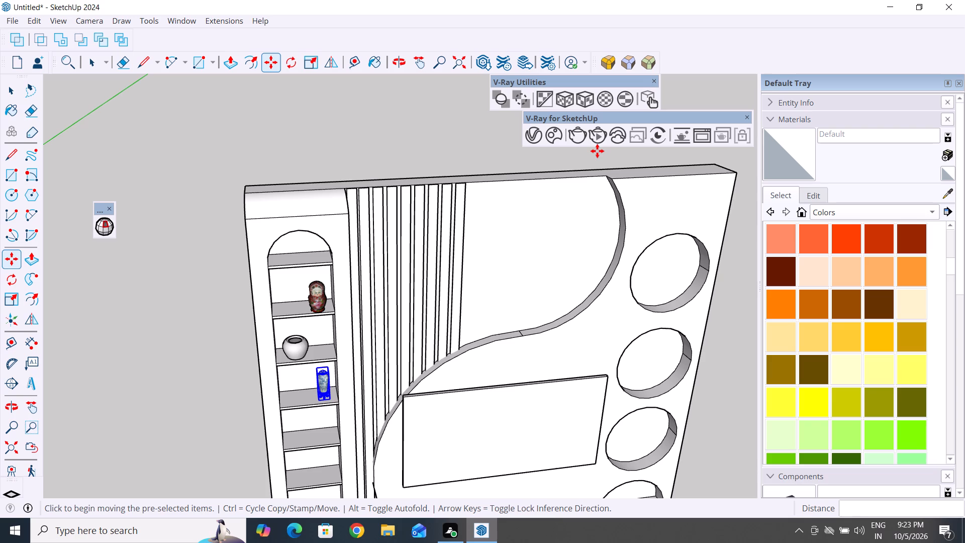
pyautogui.scroll(-5, 422, 305)
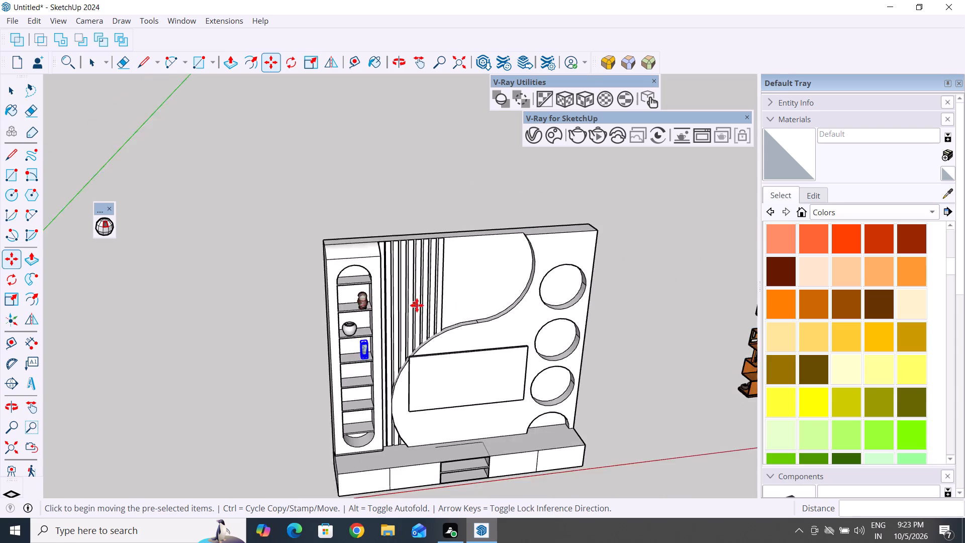
pyautogui.scroll(-7, 417, 305)
pyautogui.scroll(15, 656, 387)
pyautogui.scroll(-3, 679, 358)
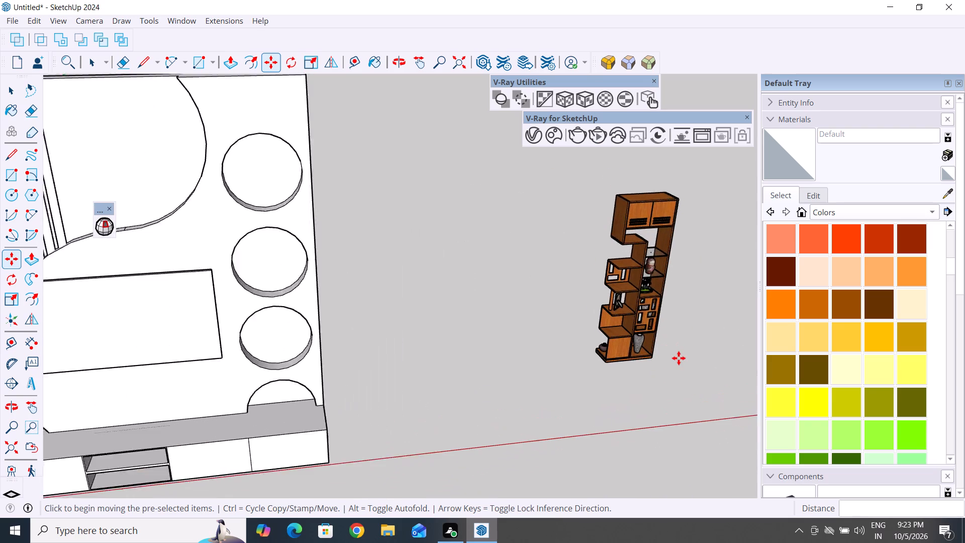
pyautogui.scroll(-3, 679, 358)
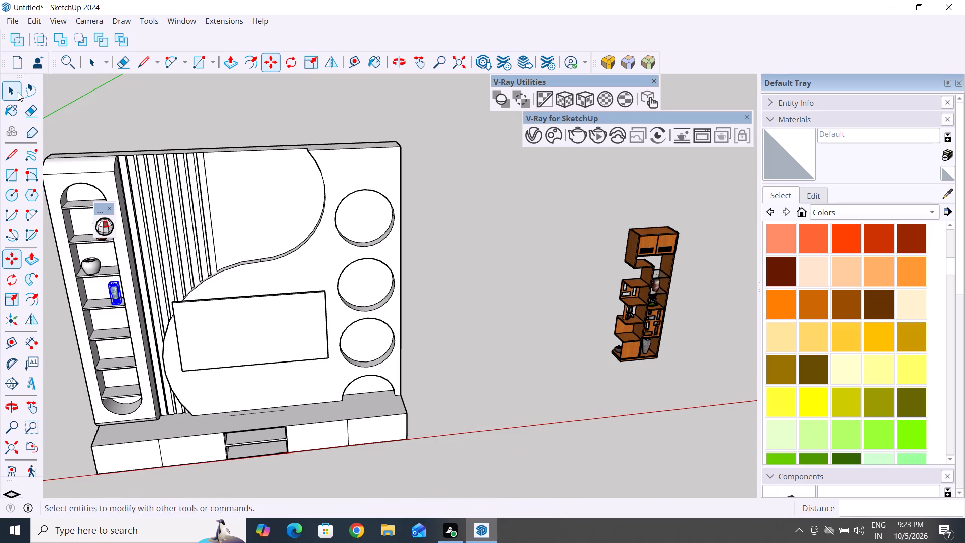
pyautogui.click(18, 92)
pyautogui.scroll(7, 627, 295)
pyautogui.scroll(1, 655, 335)
pyautogui.moveTo(655, 335); pyautogui.dragTo(618, 303, button='middle')
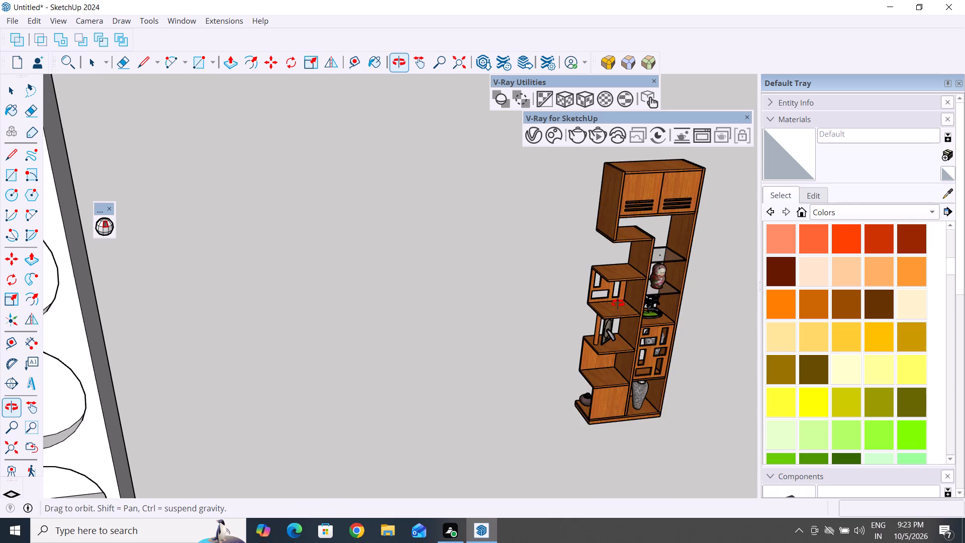
pyautogui.moveTo(618, 303); pyautogui.dragTo(608, 285, button='middle')
pyautogui.scroll(-6, 646, 307)
pyautogui.scroll(-4, 644, 361)
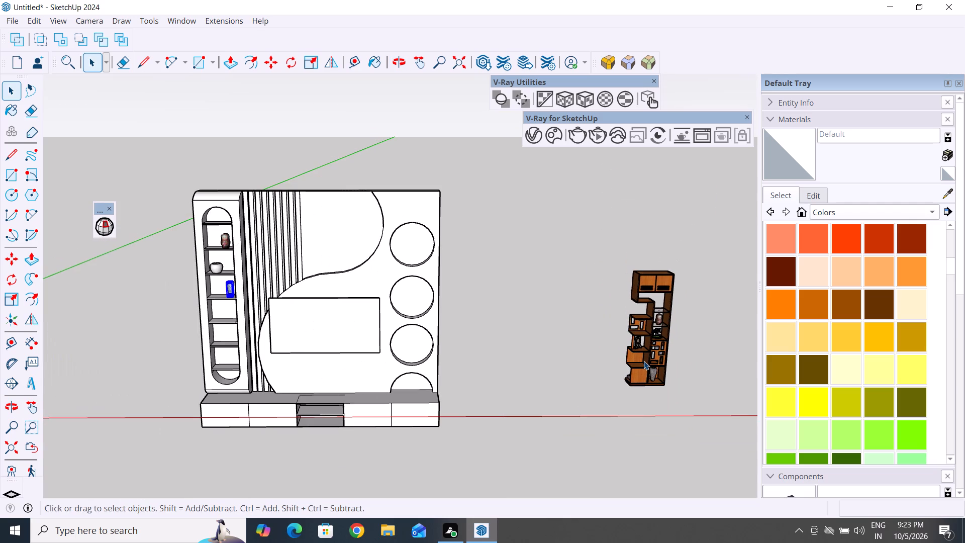
pyautogui.scroll(15, 655, 353)
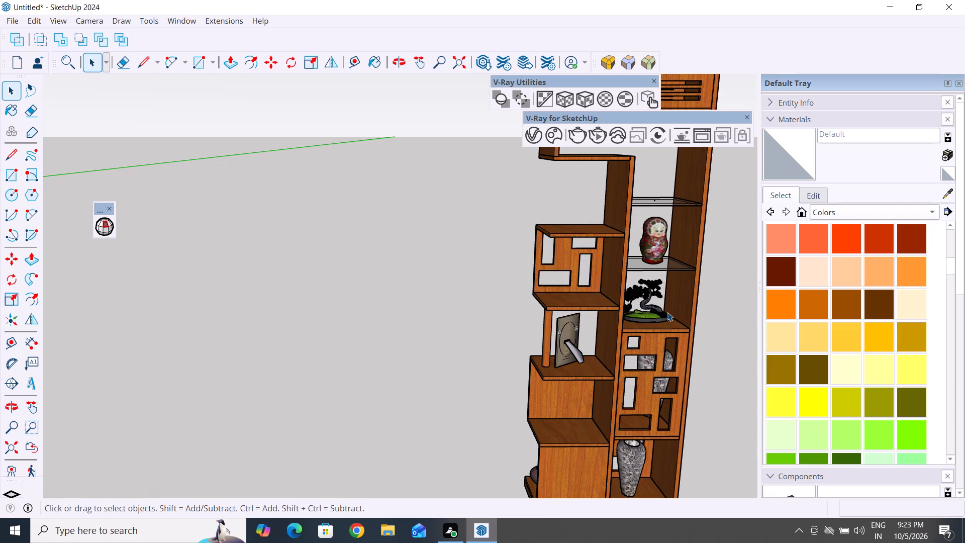
pyautogui.click(665, 317)
pyautogui.press('m')
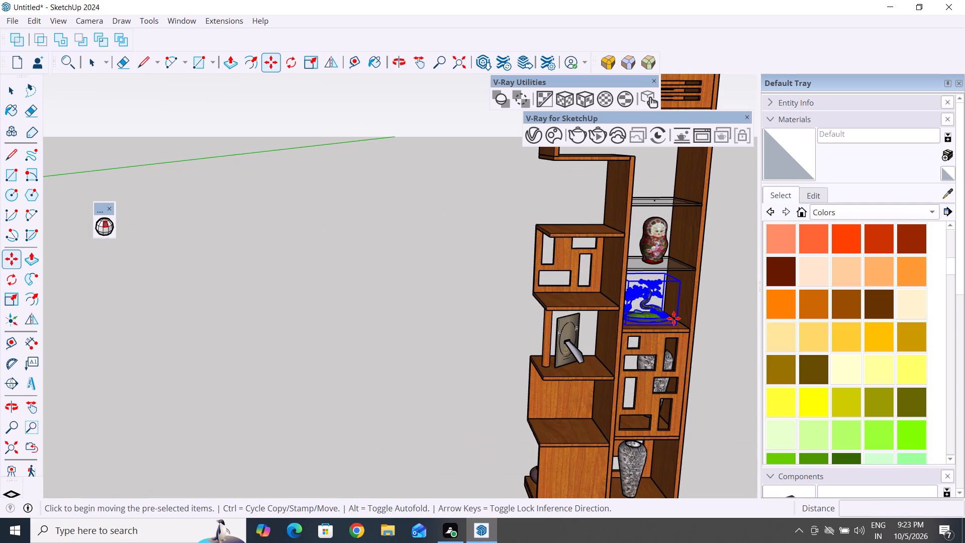
pyautogui.click(677, 323)
pyautogui.scroll(-10, 679, 322)
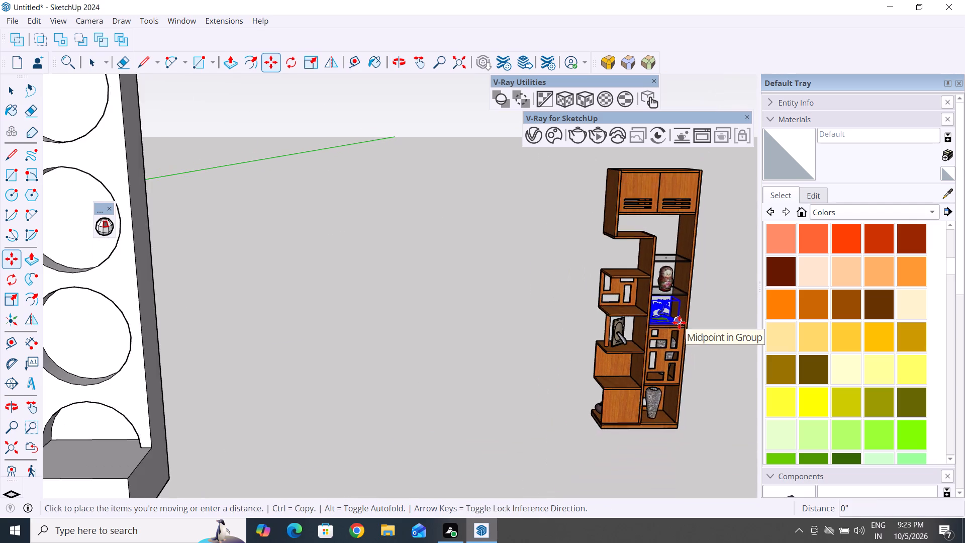
pyautogui.scroll(-3, 679, 322)
pyautogui.scroll(-5, 439, 382)
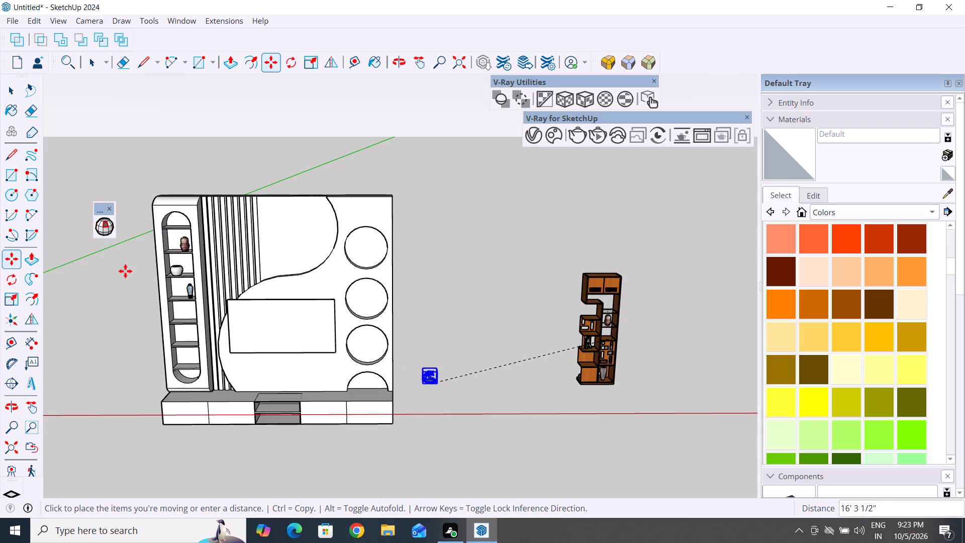
pyautogui.scroll(13, 152, 291)
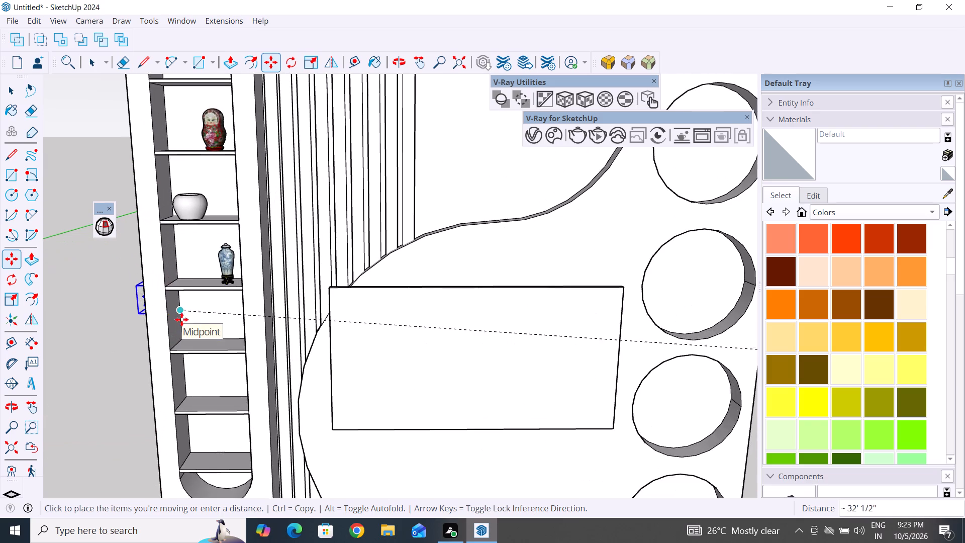
pyautogui.scroll(6, 181, 319)
pyautogui.scroll(6, 231, 359)
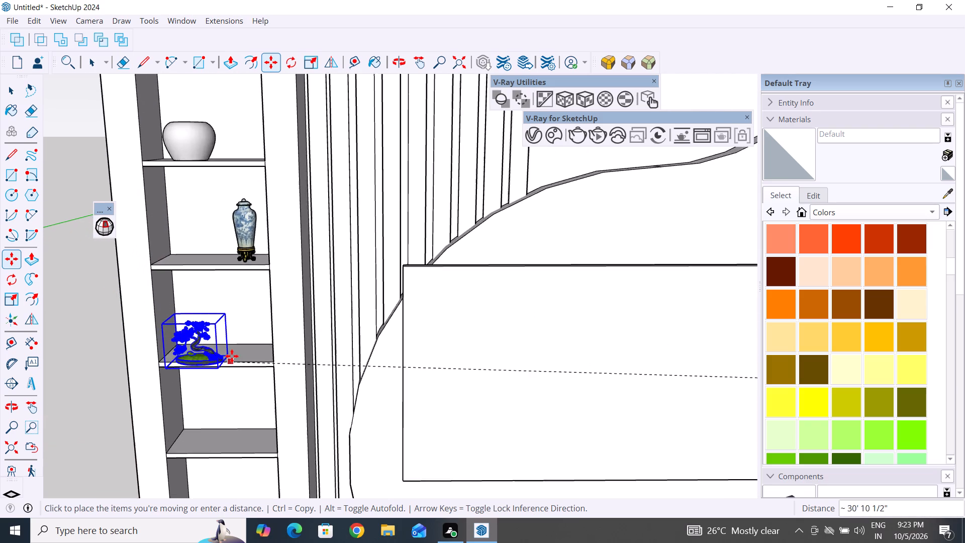
pyautogui.scroll(4, 232, 356)
pyautogui.moveTo(232, 355); pyautogui.dragTo(265, 264, button='middle')
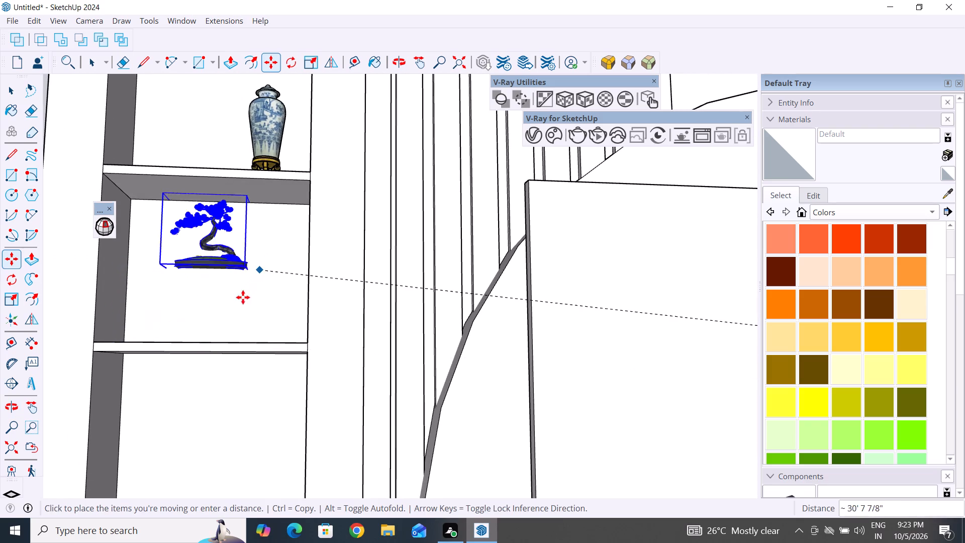
pyautogui.click(217, 343)
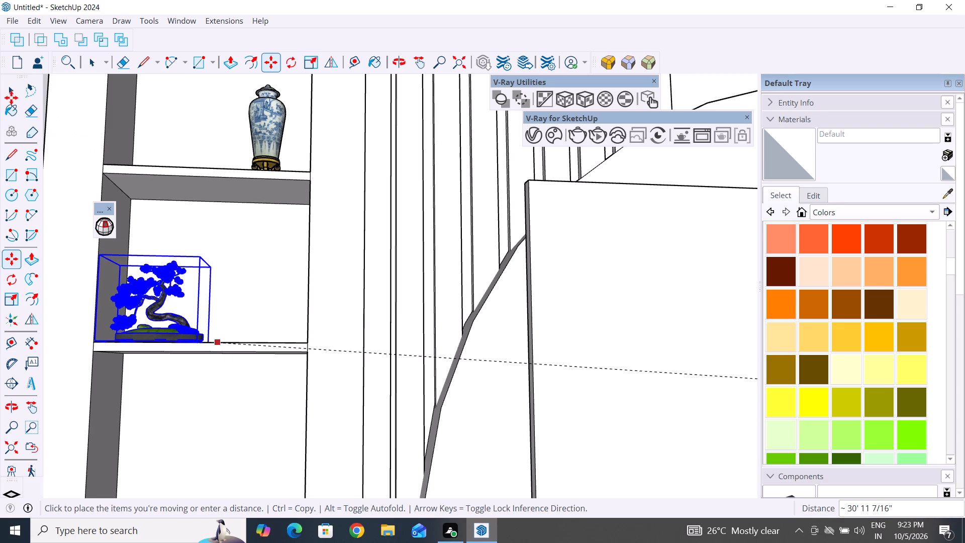
# Move the bonsai about 3 13/16" by its base corner so it rests on the fifth niche shelf behind the front edge.
pyautogui.scroll(-4, 208, 351)
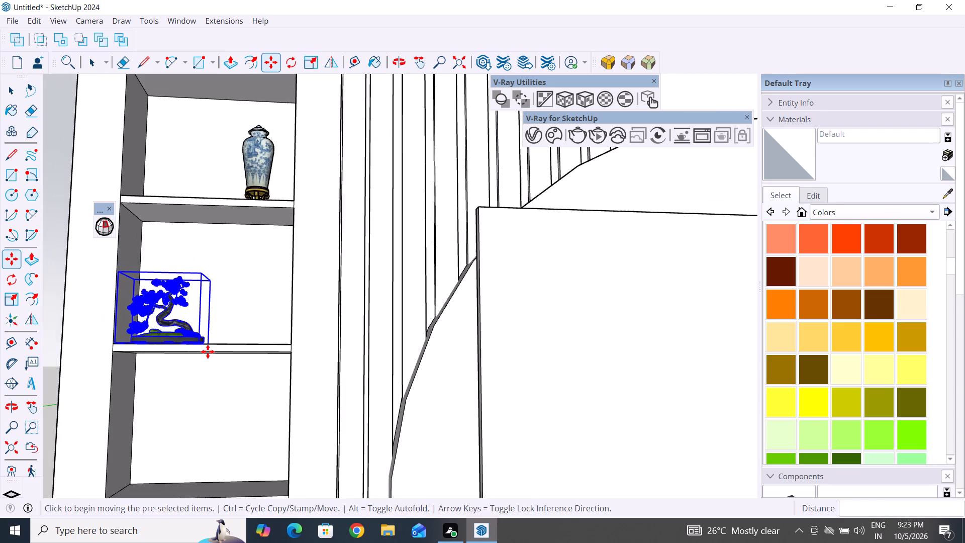
pyautogui.scroll(-4, 208, 351)
pyautogui.moveTo(259, 338); pyautogui.dragTo(246, 481, button='middle')
pyautogui.click(7, 89)
pyautogui.click(76, 363)
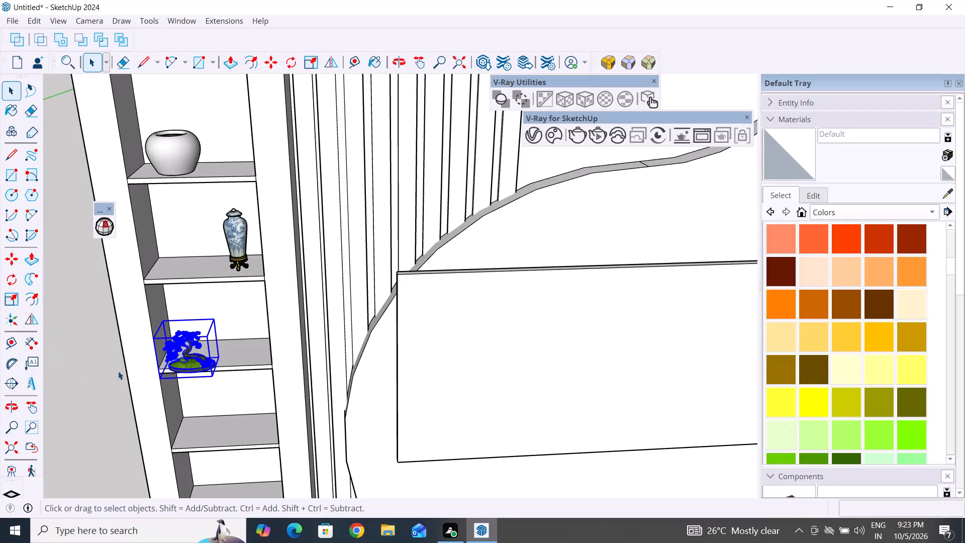
pyautogui.scroll(9, 209, 349)
pyautogui.moveTo(224, 388); pyautogui.dragTo(194, 399, button='middle')
pyautogui.click(196, 383)
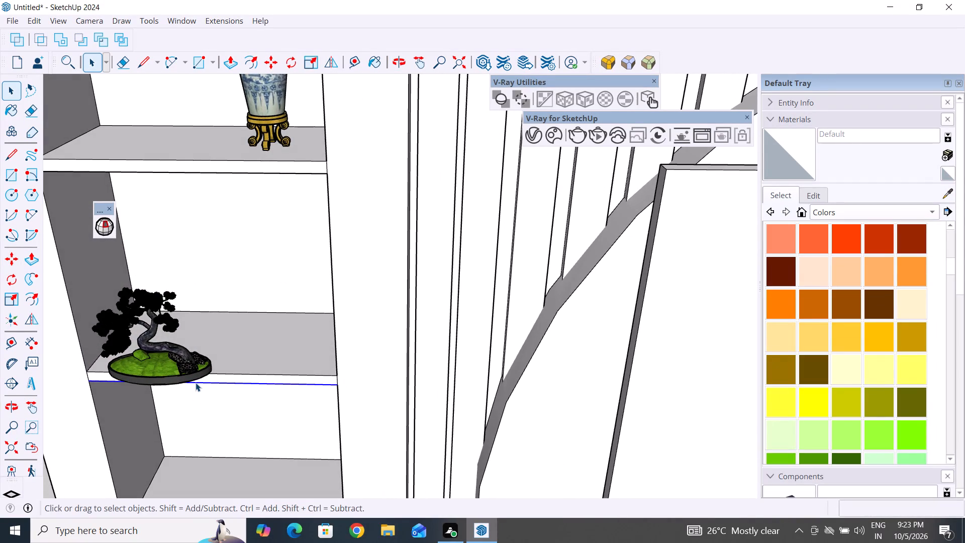
pyautogui.scroll(-5, 192, 356)
pyautogui.click(64, 403)
pyautogui.scroll(1, 185, 360)
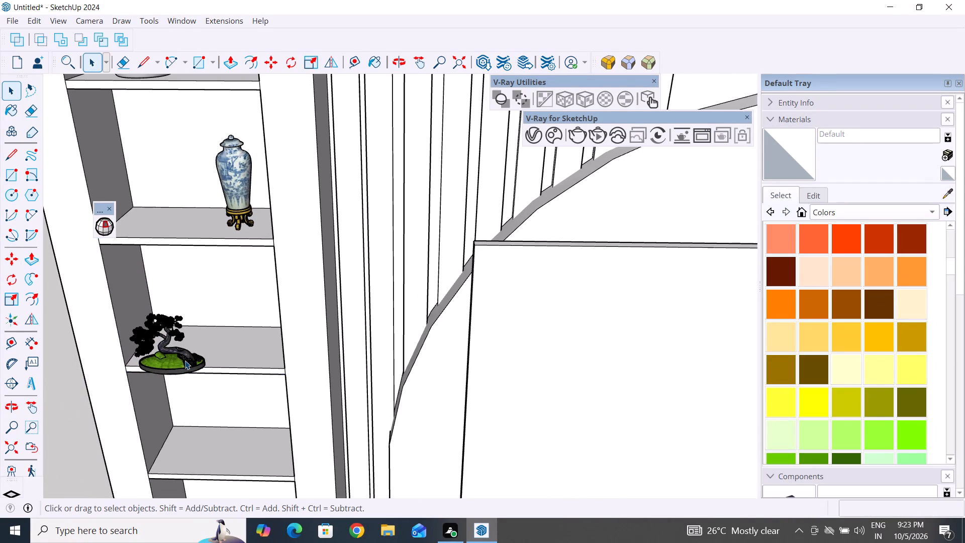
pyautogui.scroll(3, 185, 360)
pyautogui.click(191, 362)
pyautogui.press('m')
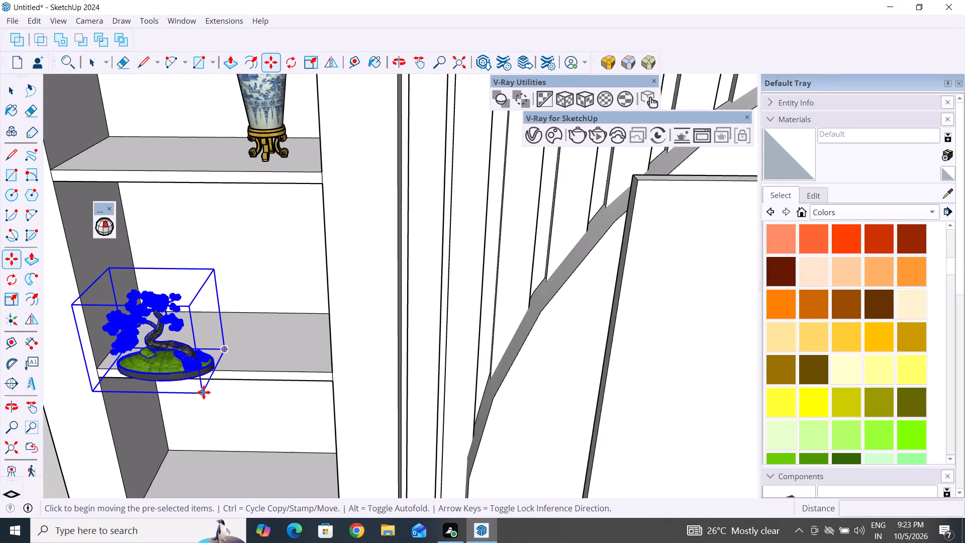
pyautogui.click(204, 392)
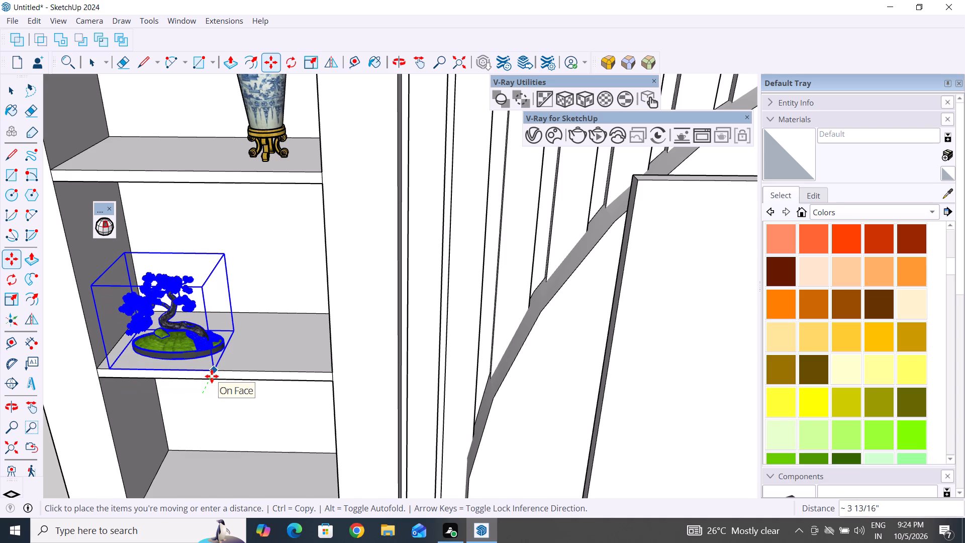
pyautogui.click(212, 376)
# Shift the bonsai about 4 7/16" along the fifth niche shelf, away from the niche's outer side wall.
pyautogui.scroll(-10, 253, 356)
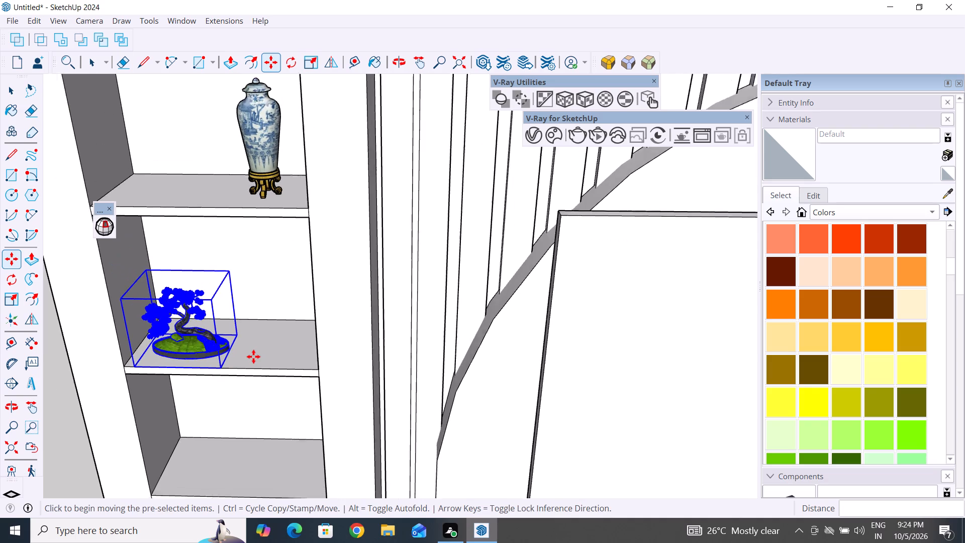
pyautogui.scroll(-11, 253, 356)
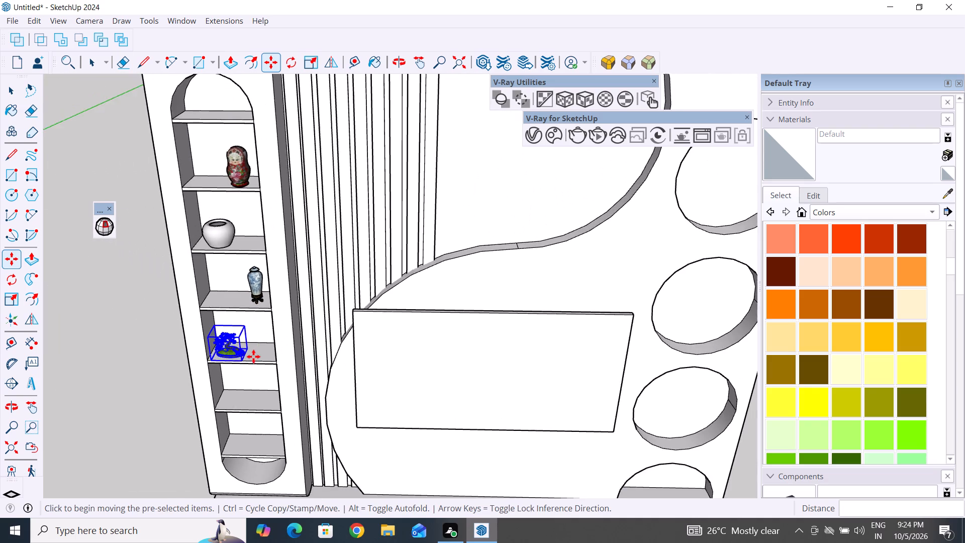
pyautogui.scroll(-1, 253, 356)
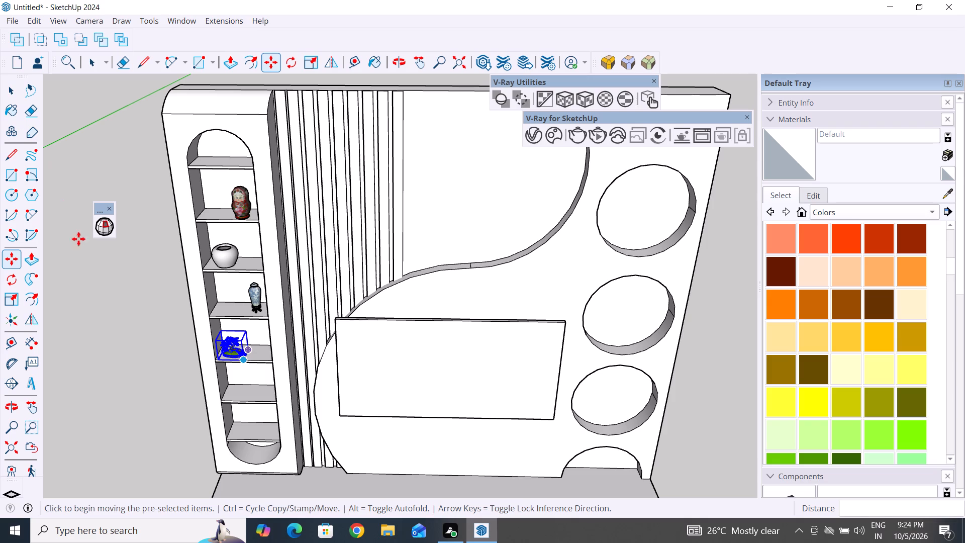
pyautogui.moveTo(295, 348); pyautogui.dragTo(316, 261, button='middle')
pyautogui.moveTo(316, 261); pyautogui.dragTo(319, 248, button='middle')
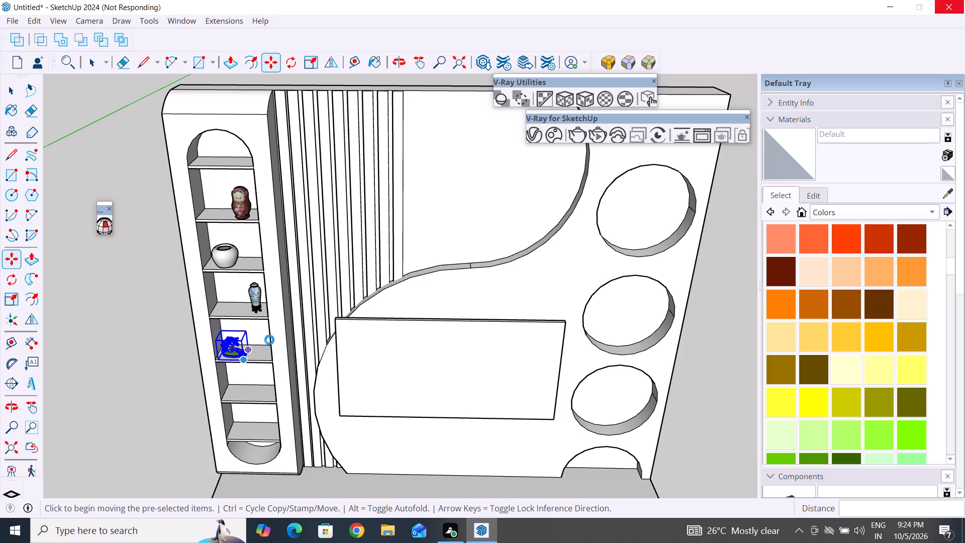
pyautogui.scroll(3, 226, 370)
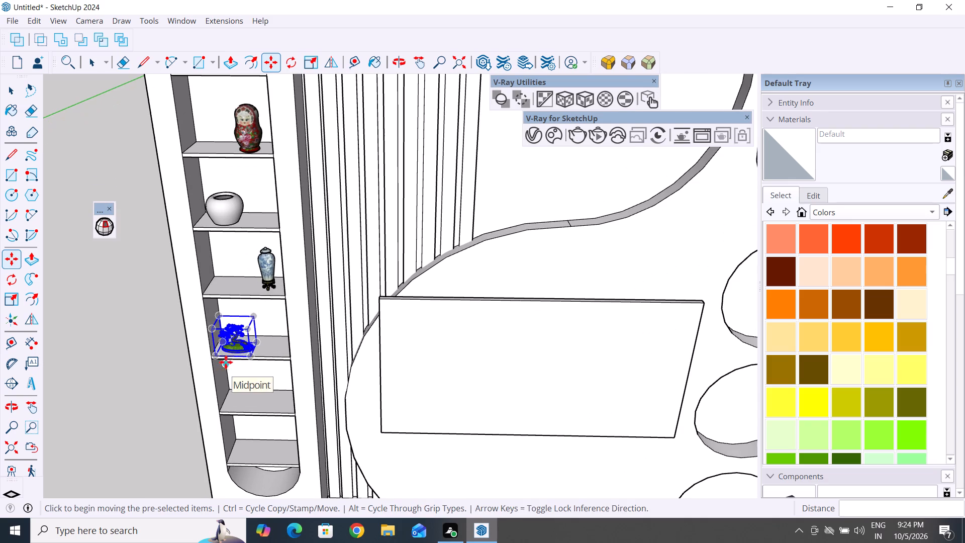
pyautogui.click(153, 321)
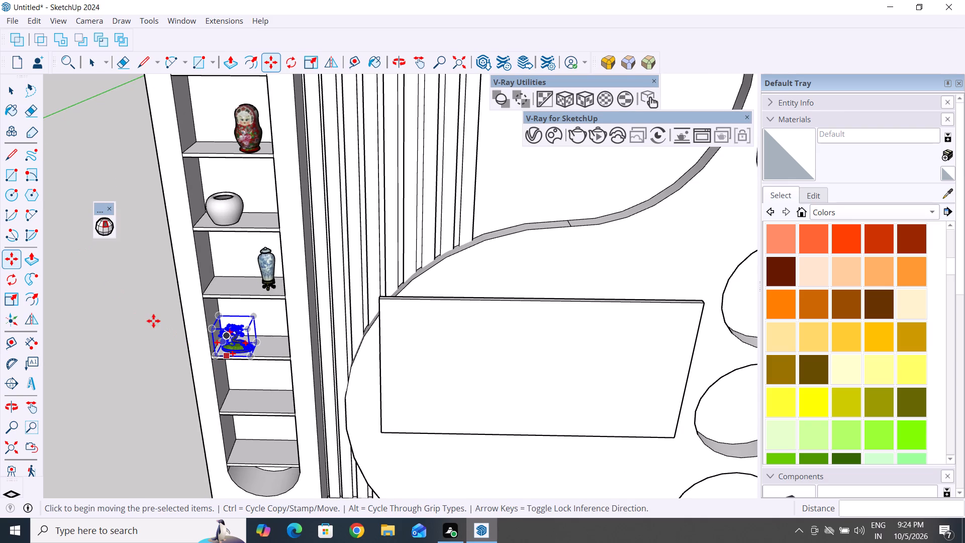
pyautogui.scroll(-4, 151, 391)
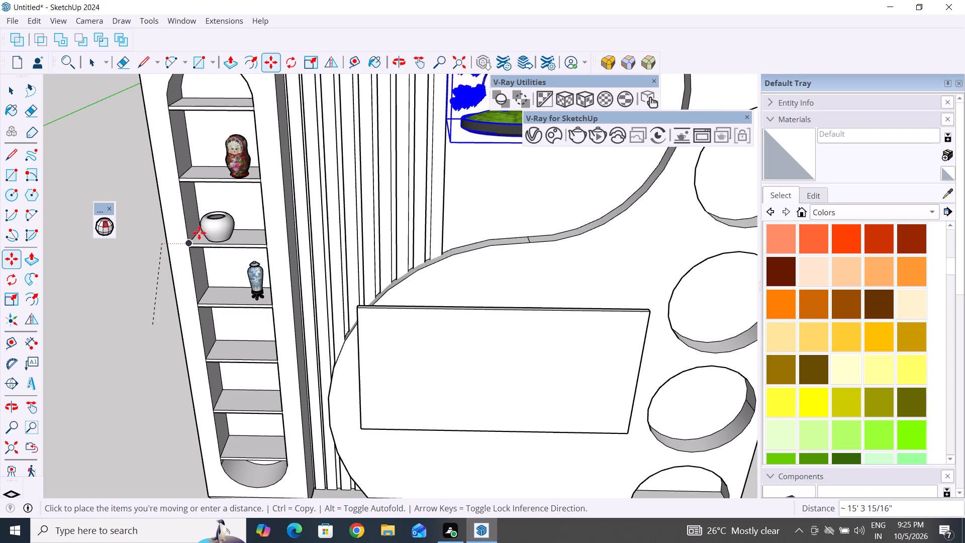
pyautogui.scroll(-4, 199, 239)
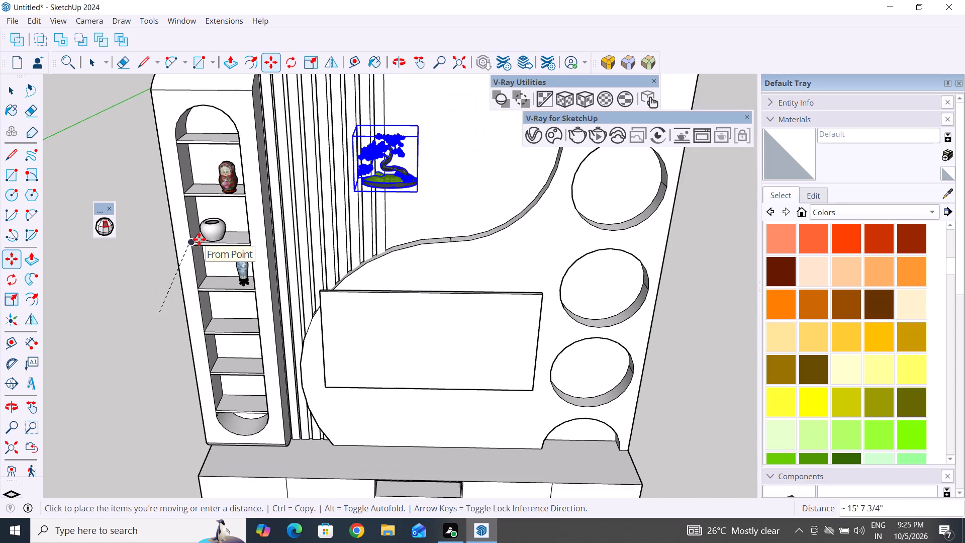
pyautogui.scroll(2, 168, 303)
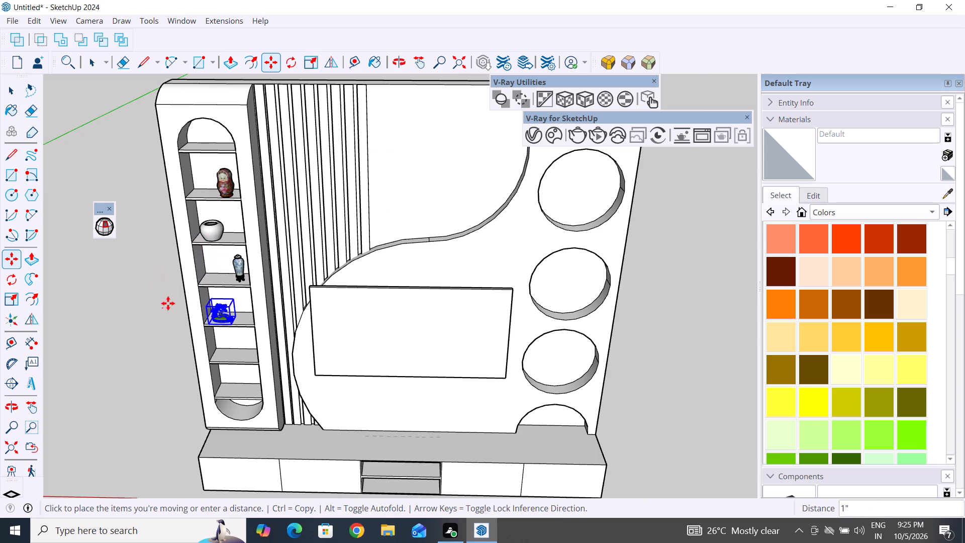
pyautogui.scroll(12, 168, 303)
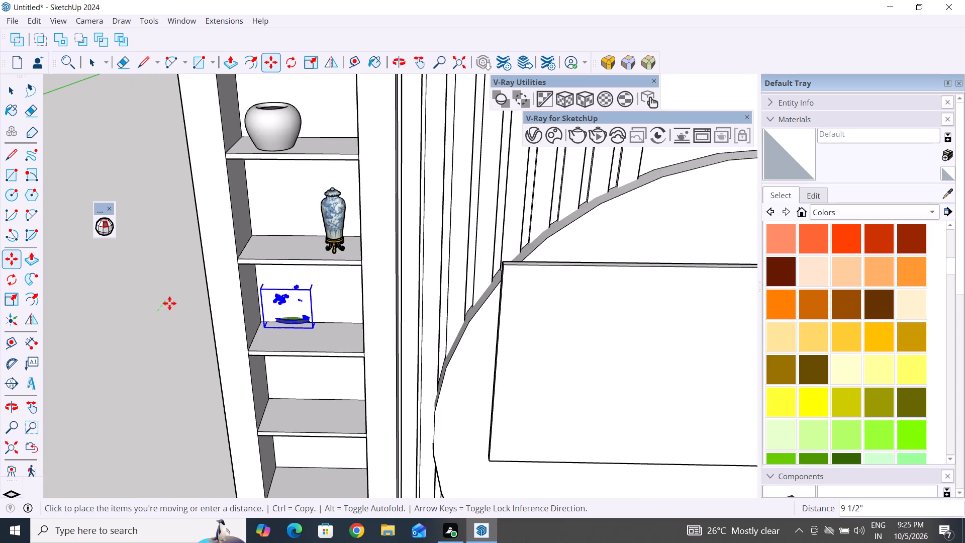
pyautogui.click(168, 310)
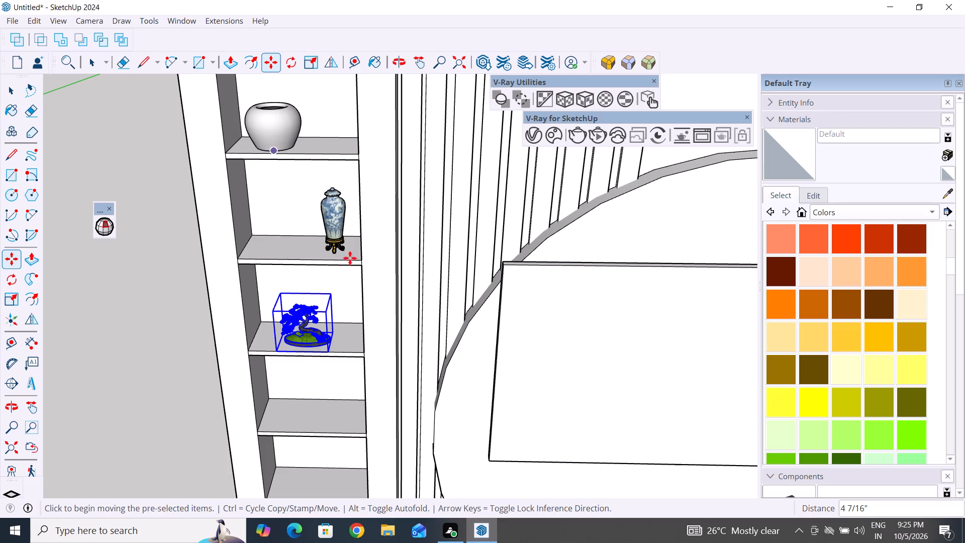
# Move the bonsai about 3 15/16" by its base corner across the fifth shelf, back toward the outer side wall and off the front edge, and deselect it.
pyautogui.click(13, 90)
pyautogui.click(160, 327)
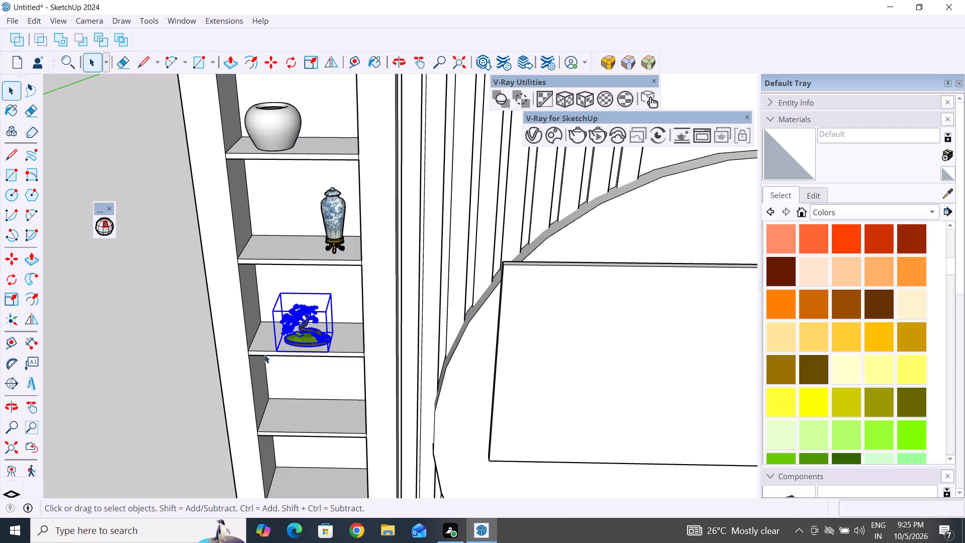
pyautogui.scroll(-4, 279, 367)
pyautogui.moveTo(279, 367); pyautogui.dragTo(372, 325, button='middle')
pyautogui.scroll(2, 316, 398)
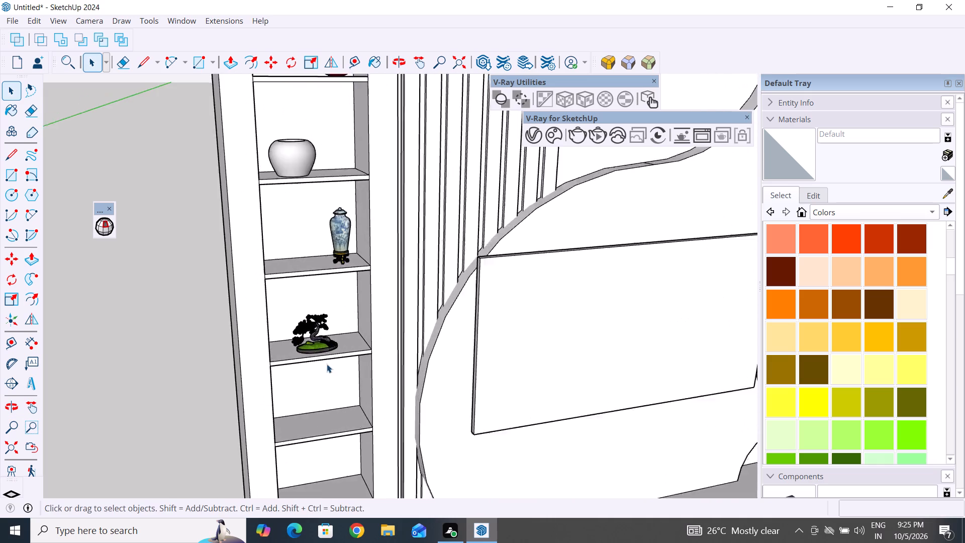
pyautogui.scroll(7, 327, 364)
pyautogui.moveTo(335, 352); pyautogui.dragTo(287, 383, button='middle')
pyautogui.scroll(4, 309, 367)
pyautogui.click(308, 365)
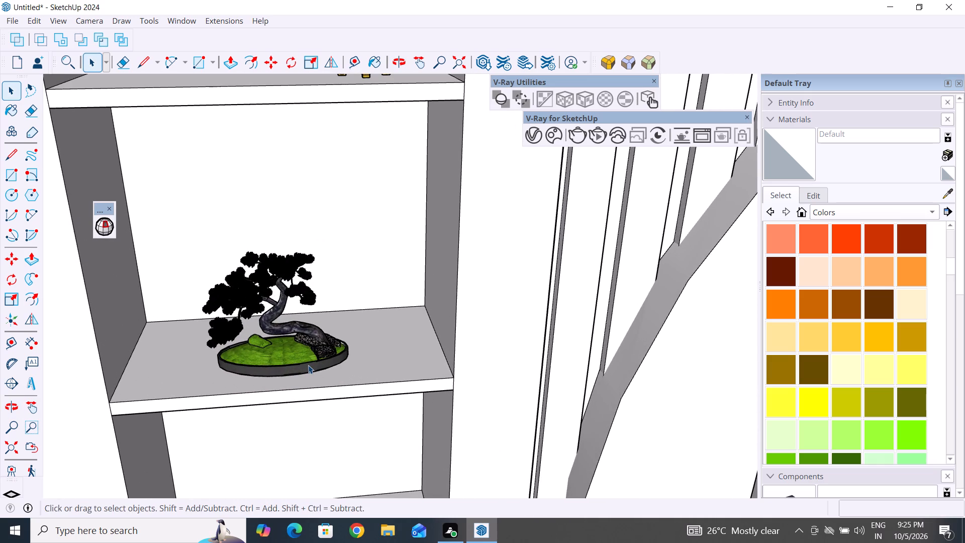
pyautogui.press('m')
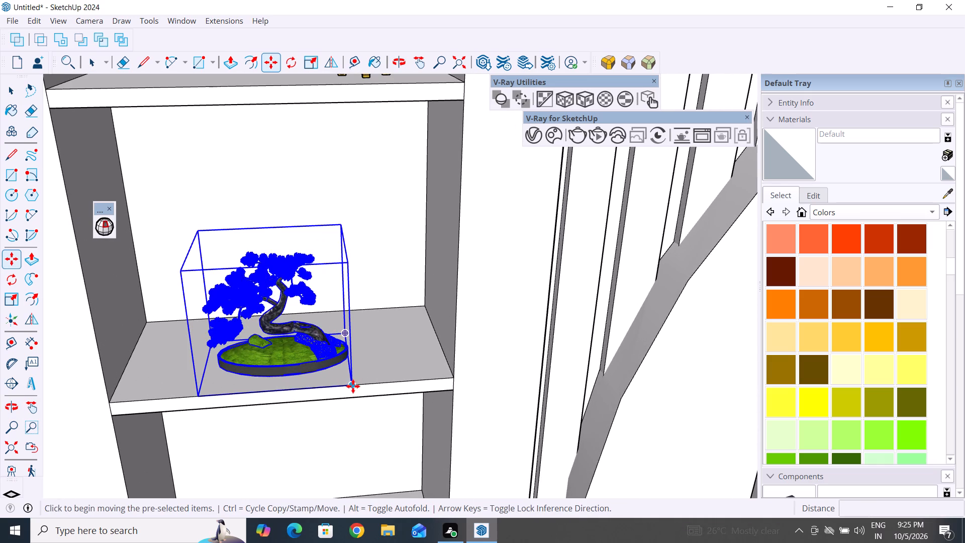
pyautogui.click(353, 386)
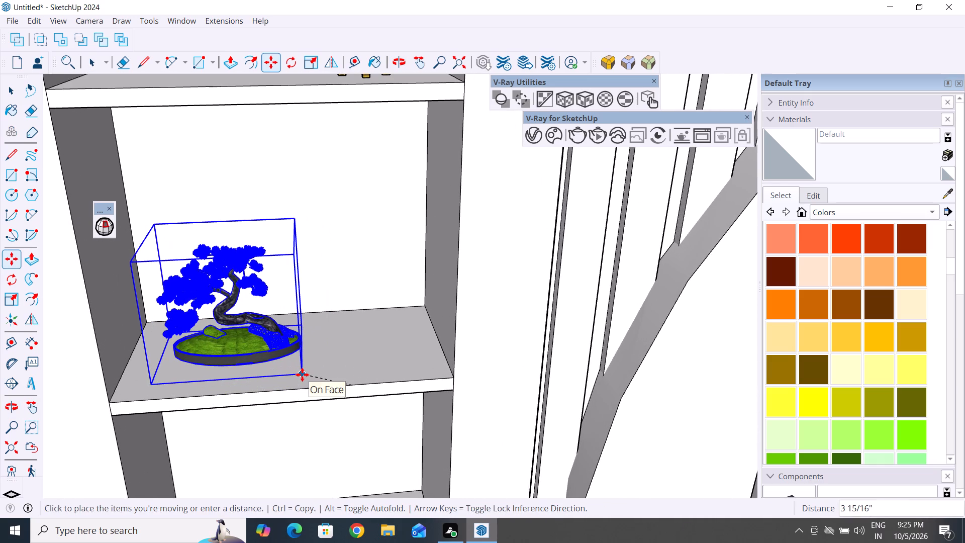
pyautogui.click(302, 375)
pyautogui.scroll(-6, 385, 339)
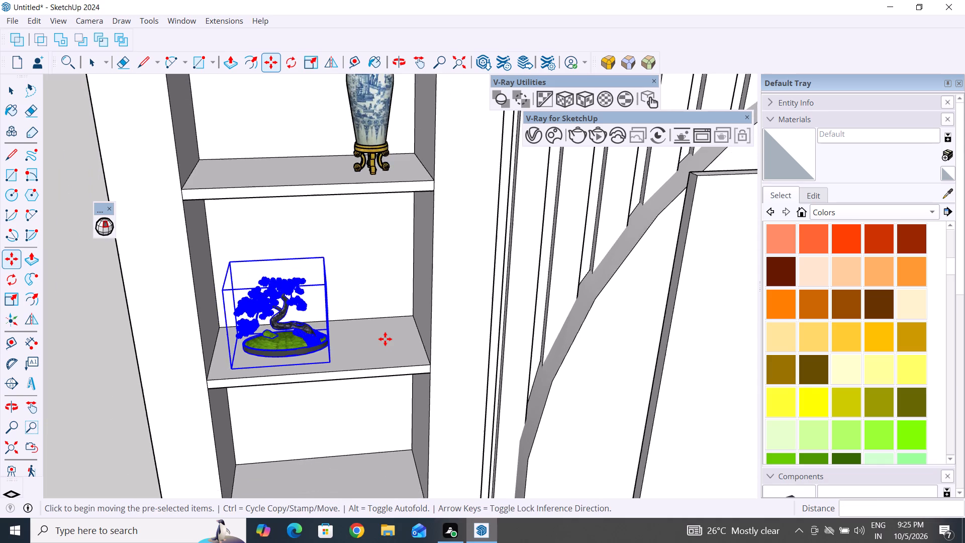
pyautogui.scroll(-6, 385, 339)
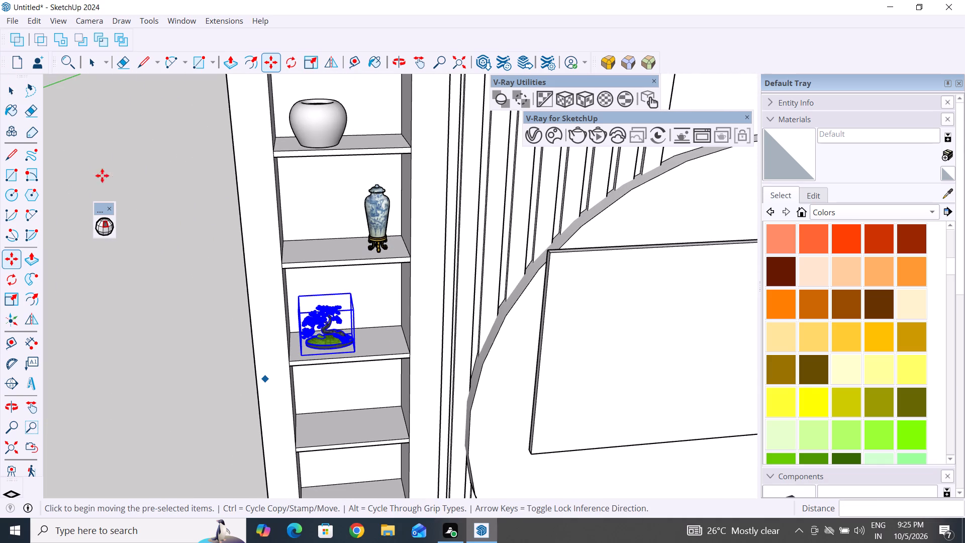
pyautogui.scroll(-6, 178, 269)
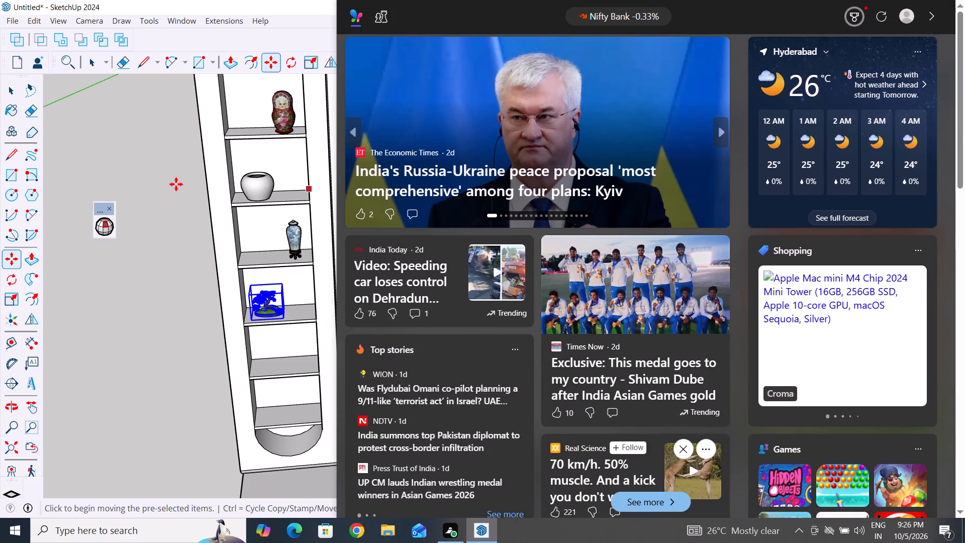
pyautogui.click(11, 88)
pyautogui.scroll(4, 269, 342)
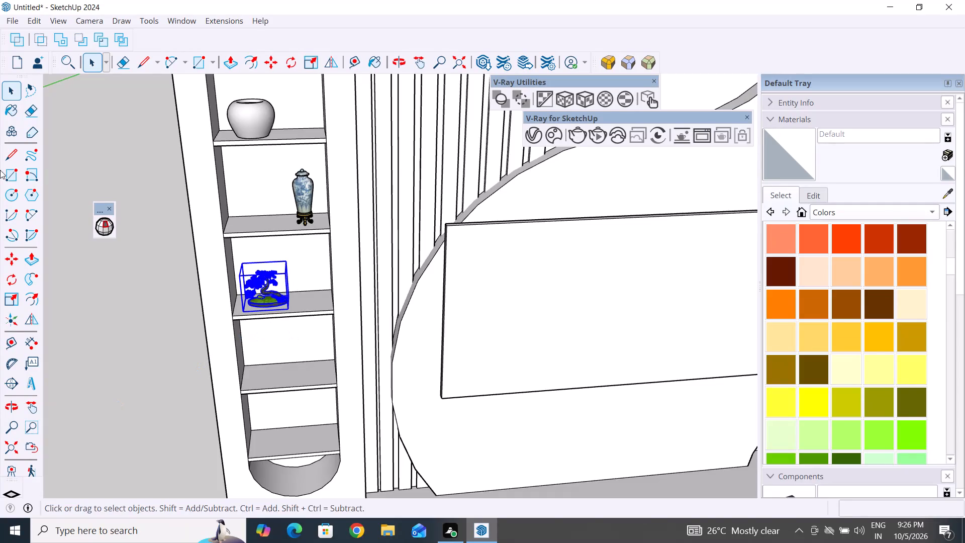
pyautogui.click(74, 150)
# Move the group of three brown bottles from the showcase into the niche compartment below the bonsai, placing its base corner near the sixth shelf's front edge.
pyautogui.scroll(-5, 111, 326)
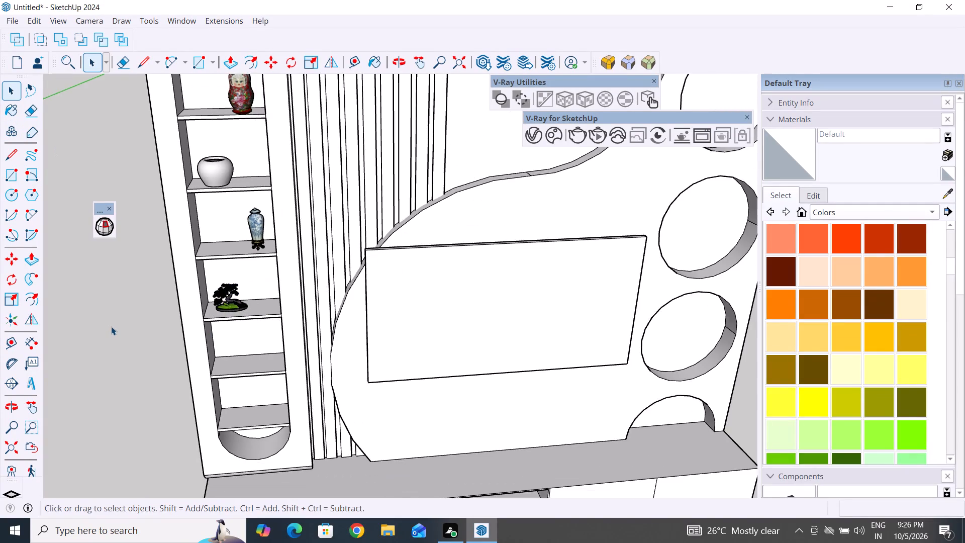
pyautogui.scroll(-5, 111, 326)
pyautogui.moveTo(146, 343); pyautogui.dragTo(238, 300, button='middle')
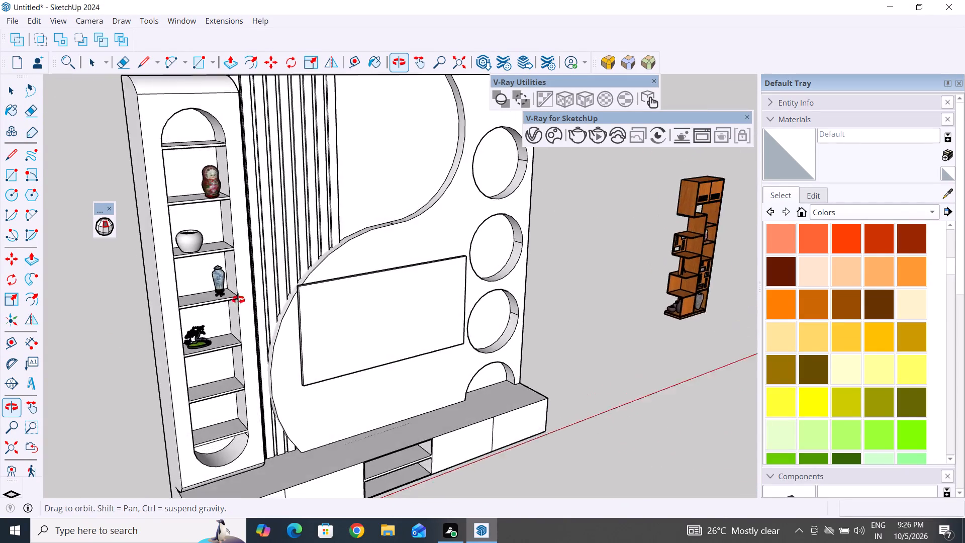
pyautogui.moveTo(238, 300); pyautogui.dragTo(215, 282, button='middle')
pyautogui.scroll(-5, 215, 282)
pyautogui.scroll(4, 528, 350)
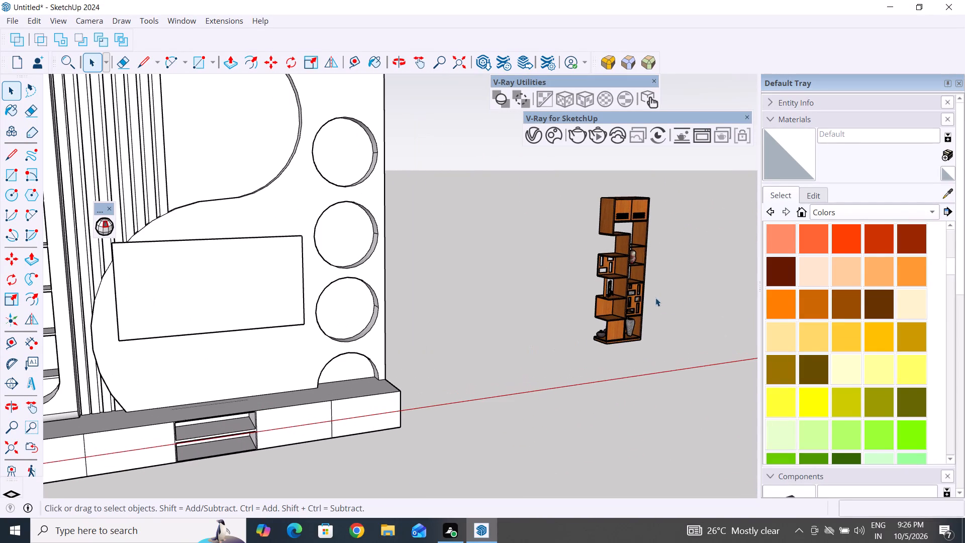
pyautogui.moveTo(670, 296); pyautogui.dragTo(612, 378, button='middle')
pyautogui.scroll(14, 725, 298)
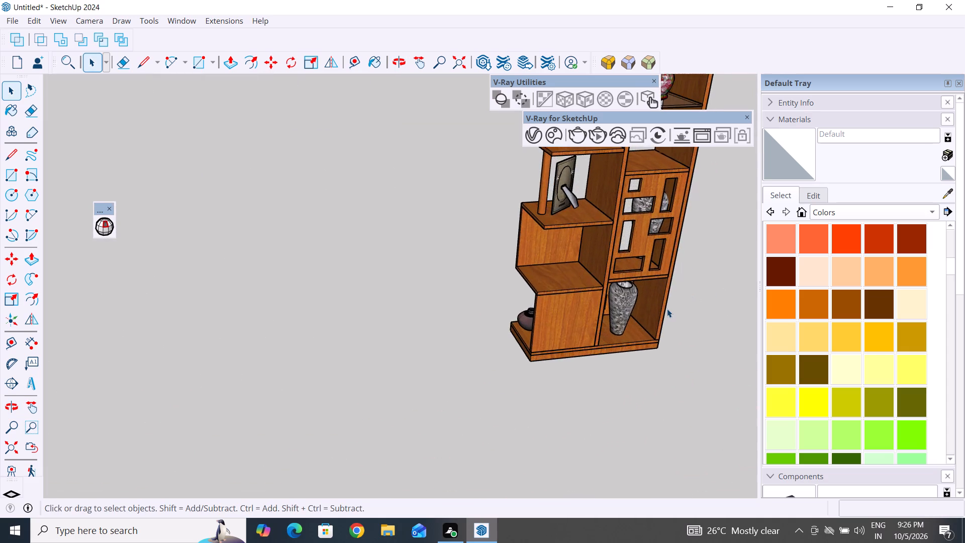
pyautogui.scroll(4, 546, 314)
pyautogui.moveTo(552, 333); pyautogui.dragTo(671, 373, button='middle')
pyautogui.scroll(1, 454, 310)
pyautogui.moveTo(487, 318); pyautogui.dragTo(697, 306, button='middle')
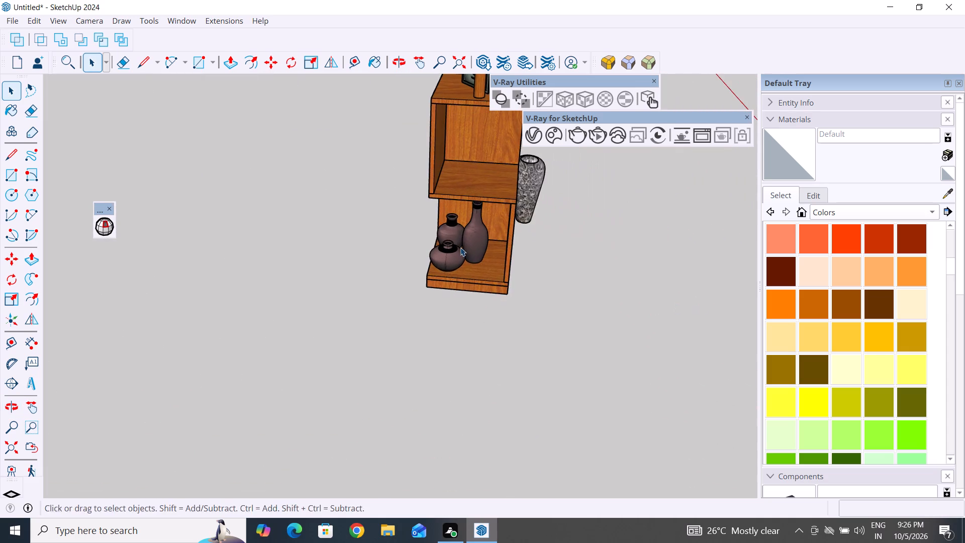
pyautogui.moveTo(508, 246); pyautogui.dragTo(555, 234, button='middle')
pyautogui.click(454, 247)
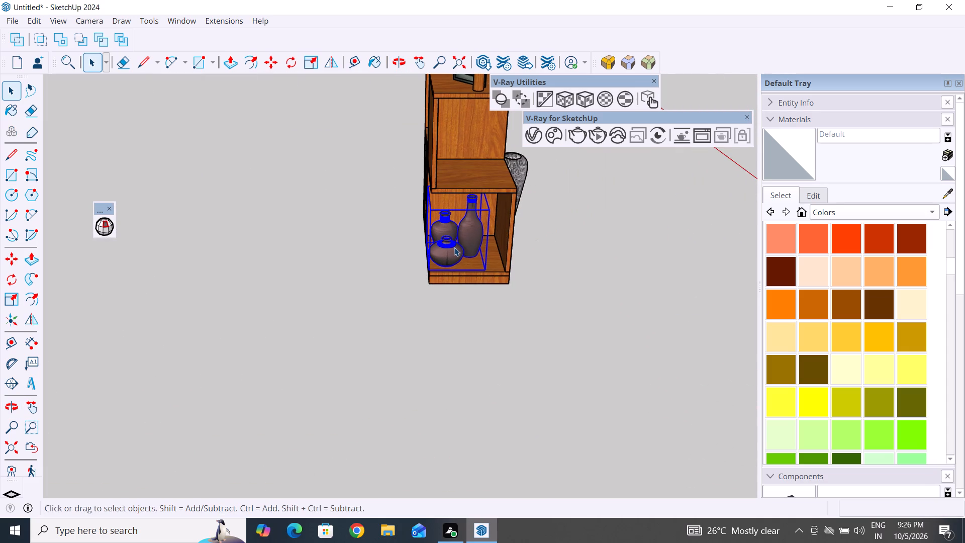
pyautogui.press('m')
pyautogui.click(484, 269)
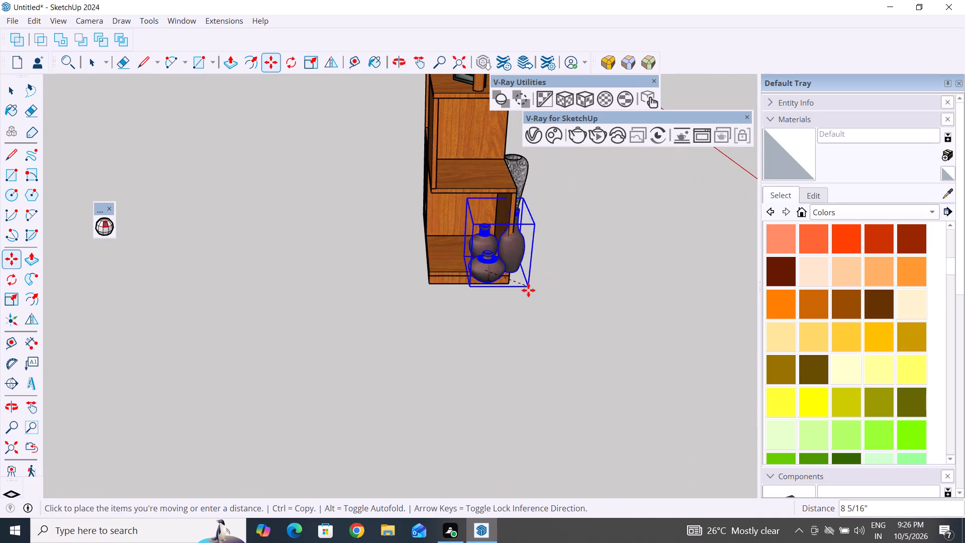
pyautogui.scroll(-19, 528, 290)
pyautogui.scroll(-5, 528, 290)
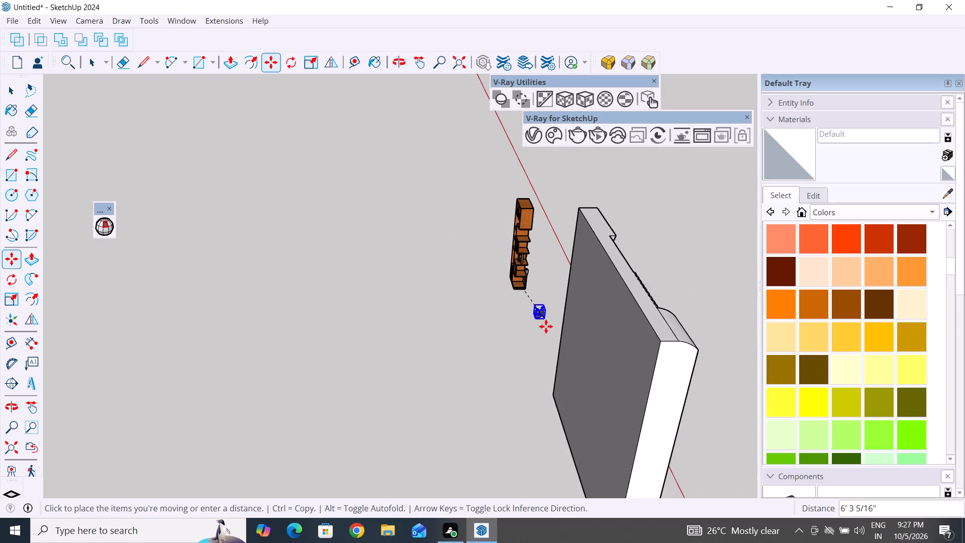
pyautogui.moveTo(546, 326); pyautogui.dragTo(326, 231, button='middle')
pyautogui.scroll(-5, 346, 256)
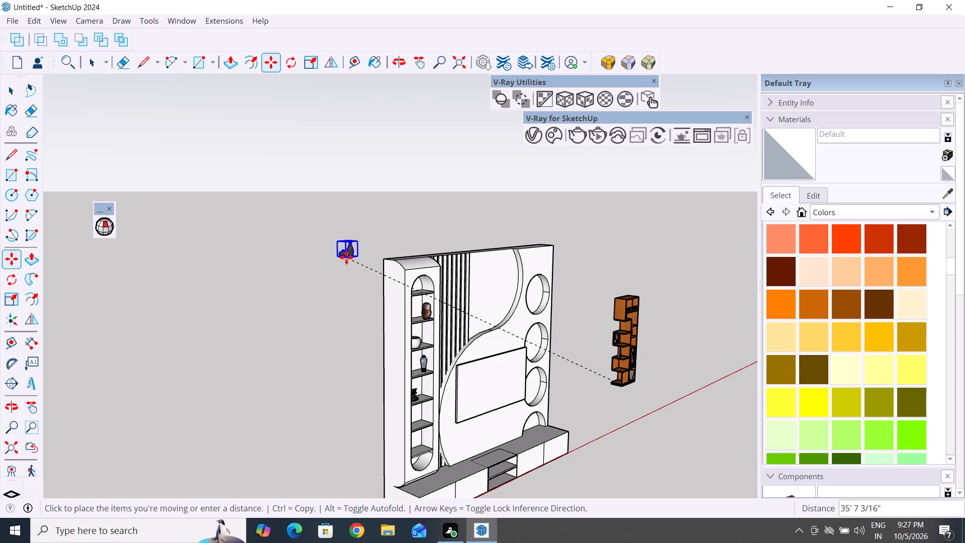
pyautogui.scroll(6, 423, 464)
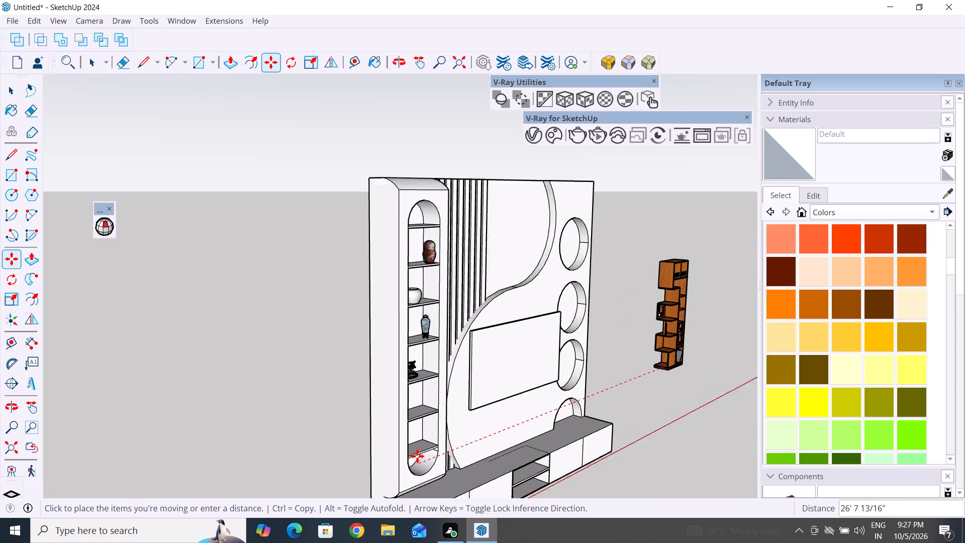
pyautogui.scroll(4, 424, 454)
pyautogui.scroll(1, 457, 431)
pyautogui.moveTo(484, 413); pyautogui.dragTo(417, 373, button='middle')
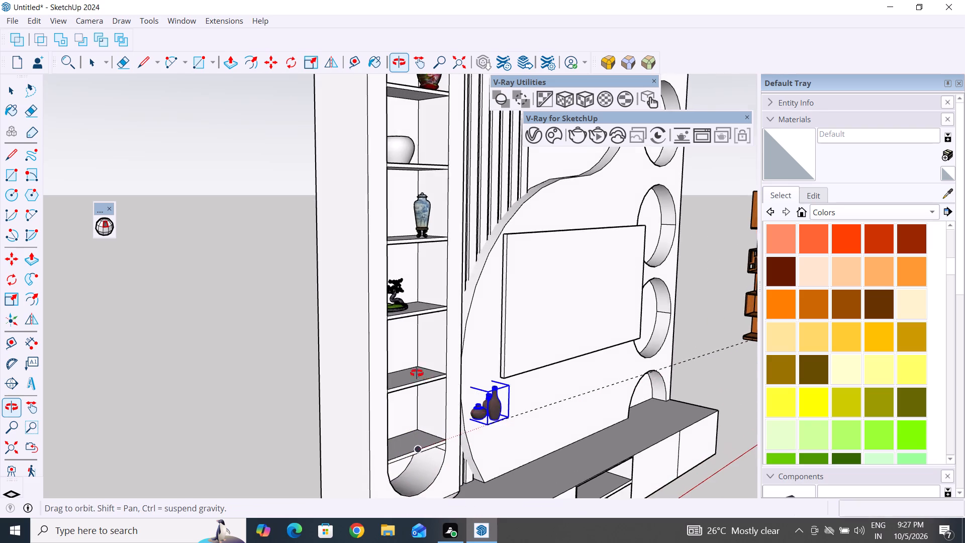
pyautogui.moveTo(417, 373); pyautogui.dragTo(300, 513, button='middle')
pyautogui.scroll(-5, 309, 303)
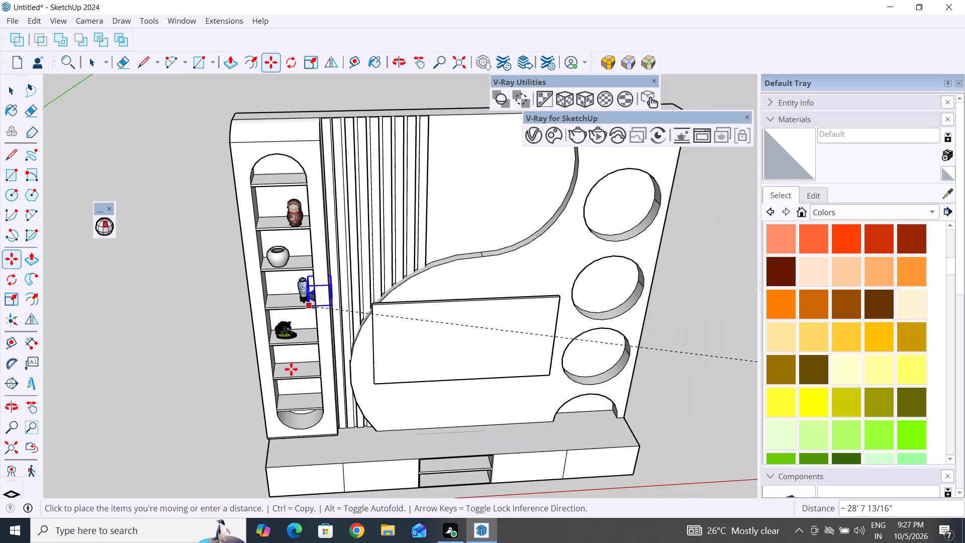
pyautogui.scroll(14, 291, 384)
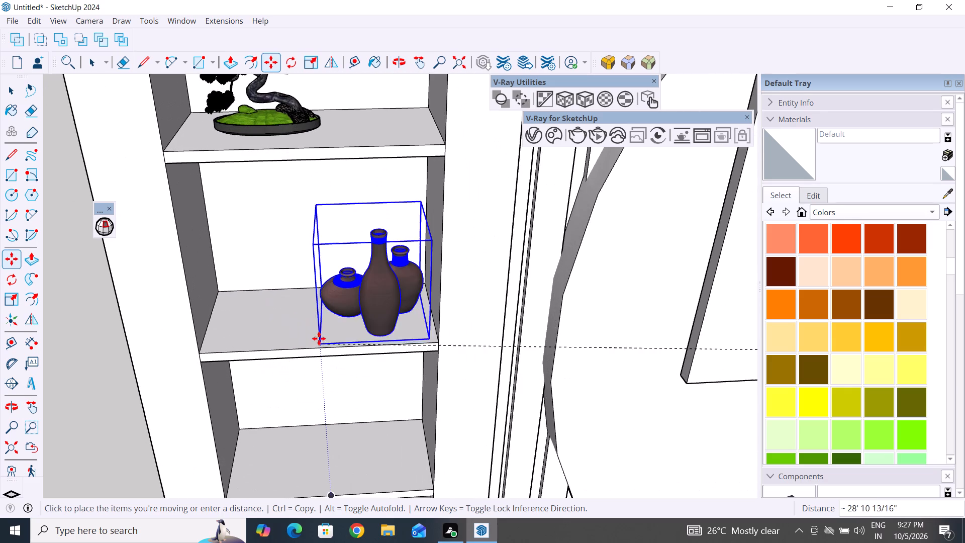
pyautogui.click(305, 344)
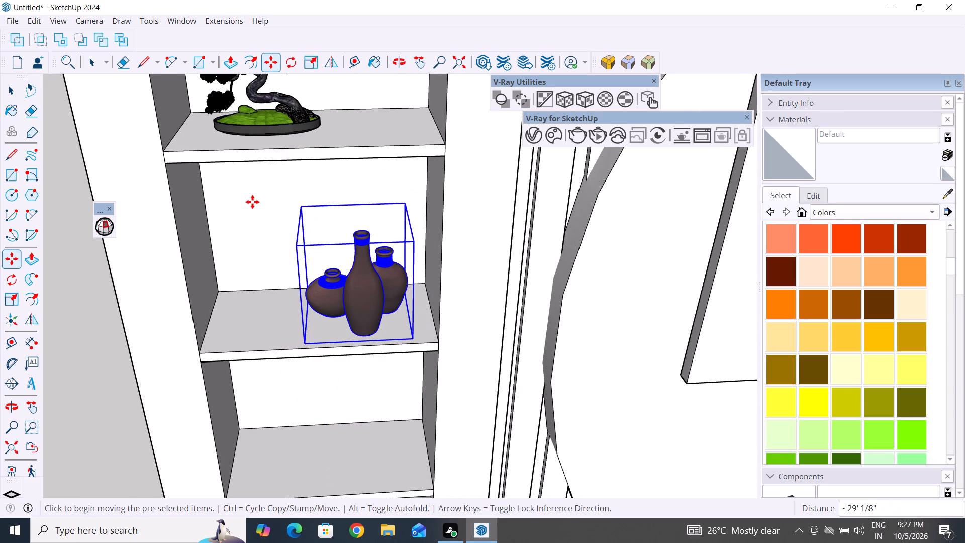
pyautogui.click(15, 95)
pyautogui.scroll(-4, 328, 375)
pyautogui.moveTo(368, 404); pyautogui.dragTo(376, 369, button='middle')
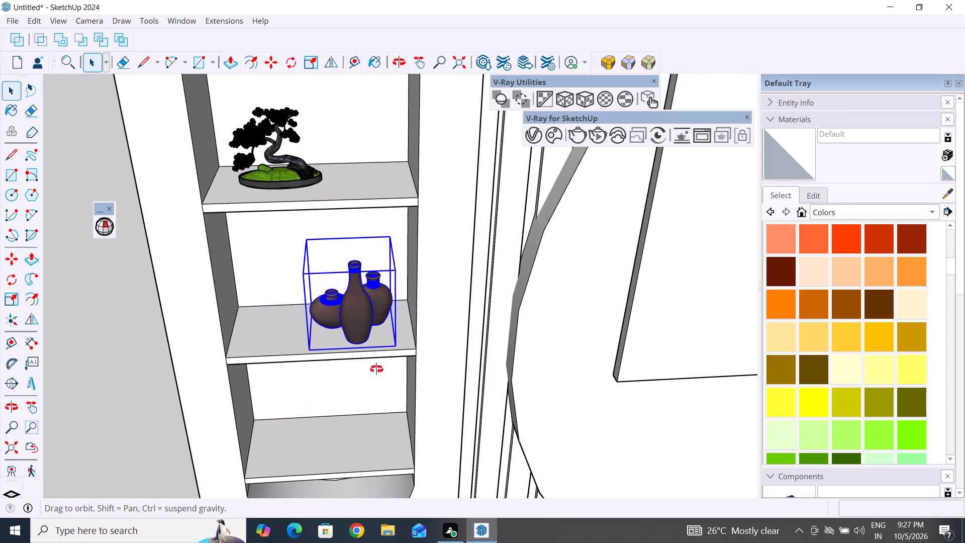
pyautogui.moveTo(376, 369); pyautogui.dragTo(379, 444, button='middle')
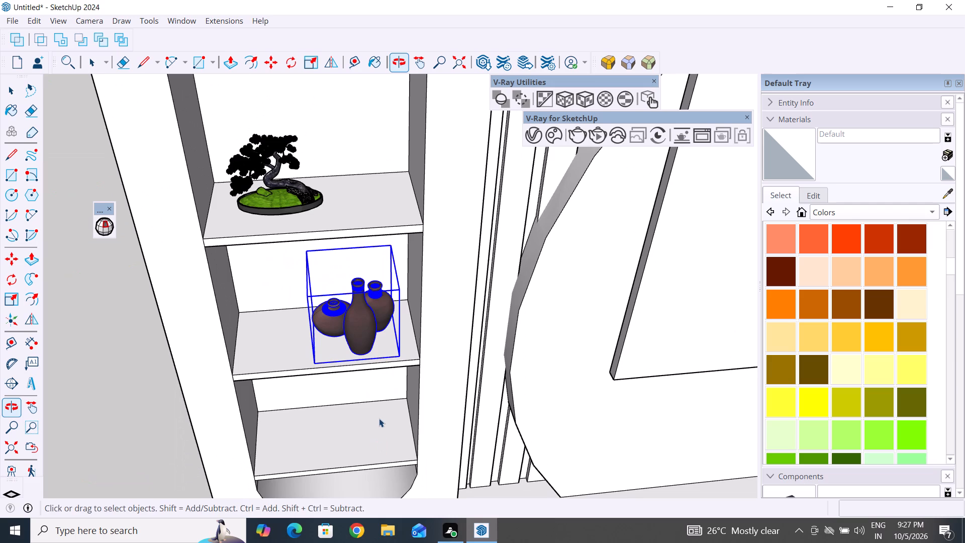
pyautogui.scroll(-5, 379, 417)
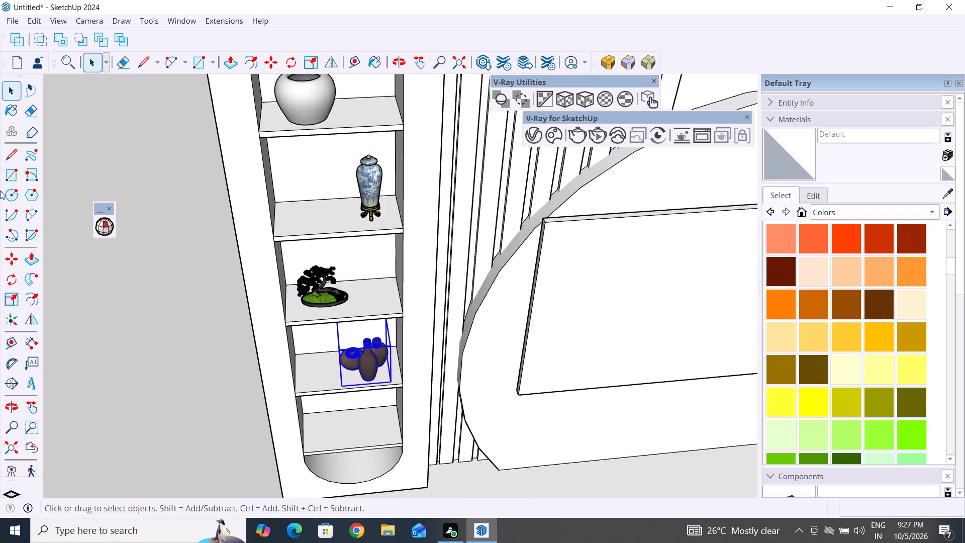
pyautogui.click(168, 291)
# Move the grey patterned vase from the showcase's bottom compartment to the seventh niche shelf, placing its bounding-box base corner on the front edge, and deselect it.
pyautogui.scroll(-5, 142, 302)
pyautogui.moveTo(187, 380); pyautogui.dragTo(237, 253, button='middle')
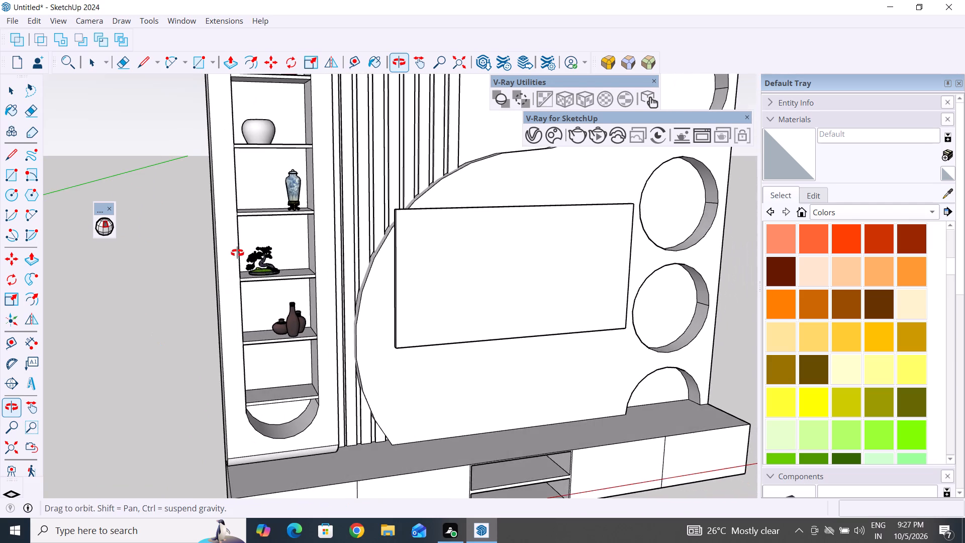
pyautogui.moveTo(237, 253); pyautogui.dragTo(238, 254, button='middle')
pyautogui.scroll(3, 282, 390)
pyautogui.scroll(-15, 142, 376)
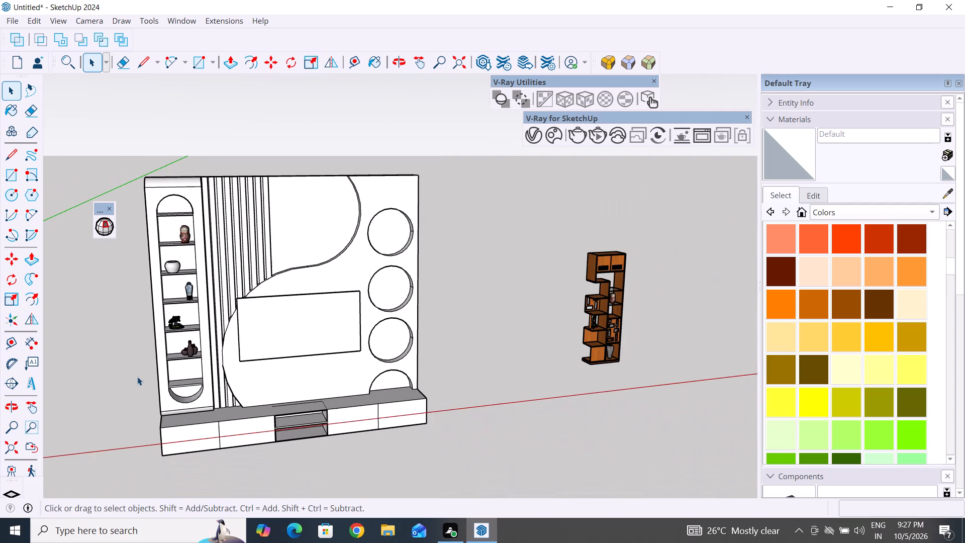
pyautogui.moveTo(609, 389); pyautogui.dragTo(499, 374, button='middle')
pyautogui.scroll(-5, 443, 391)
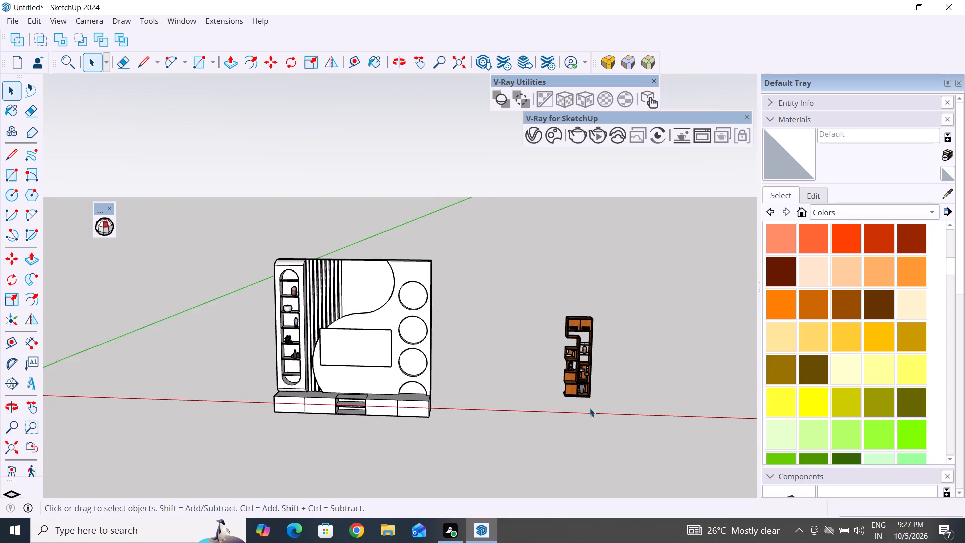
pyautogui.scroll(15, 590, 408)
pyautogui.moveTo(599, 423); pyautogui.dragTo(420, 420, button='middle')
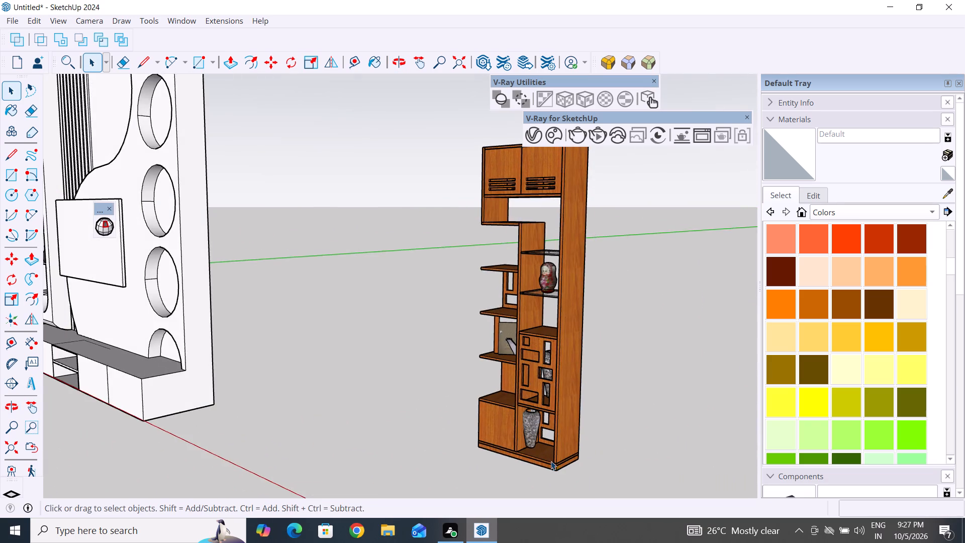
pyautogui.scroll(5, 551, 461)
pyautogui.click(524, 417)
pyautogui.press('m')
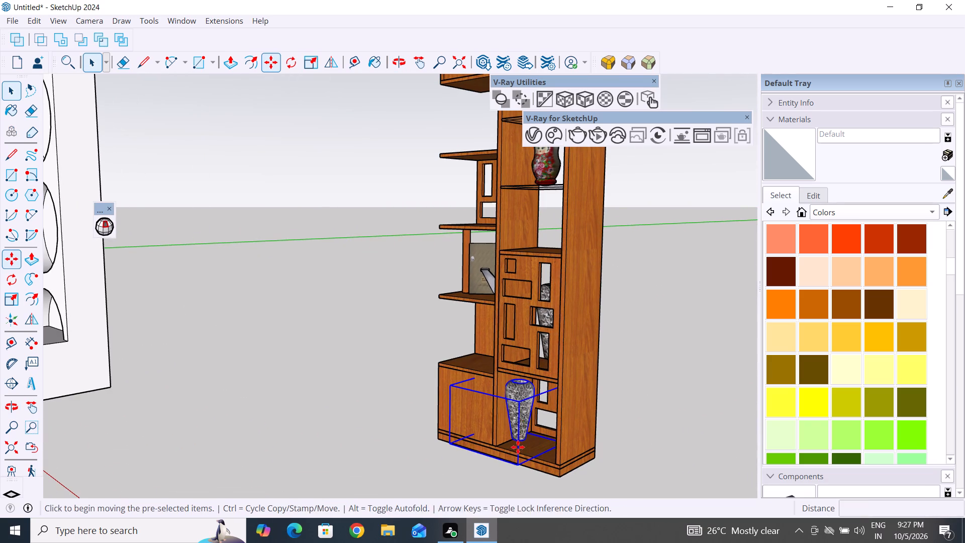
pyautogui.click(517, 470)
pyautogui.scroll(-10, 645, 418)
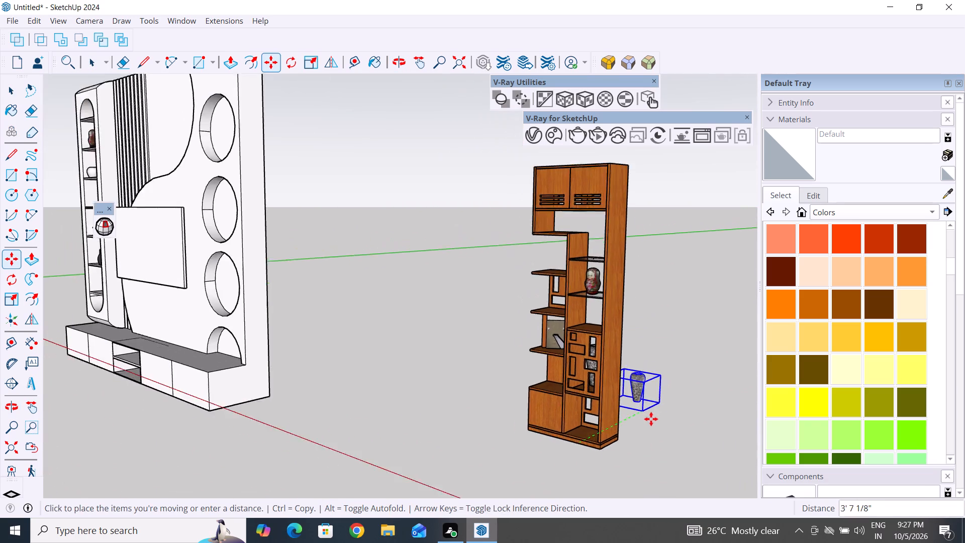
pyautogui.scroll(-1, 651, 419)
pyautogui.moveTo(184, 365); pyautogui.dragTo(444, 426, button='middle')
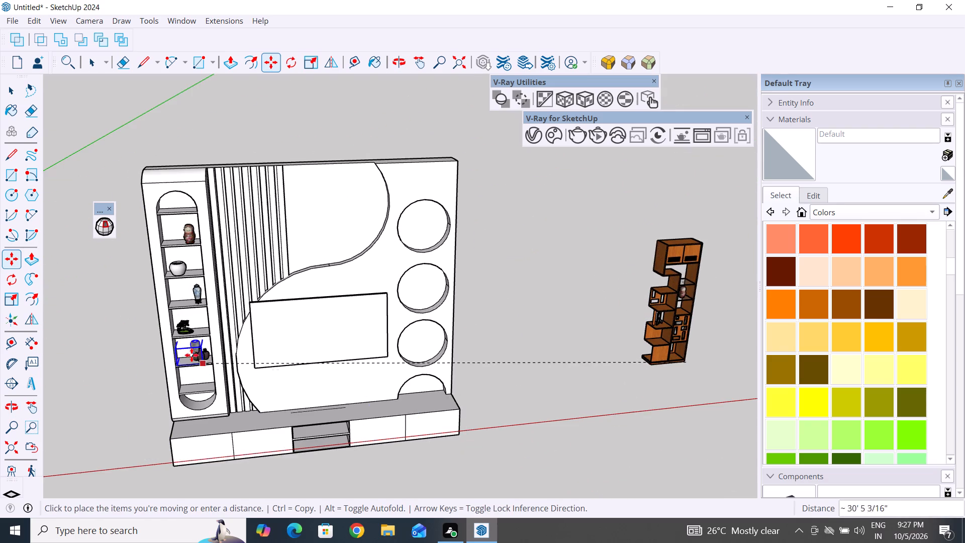
pyautogui.scroll(13, 190, 354)
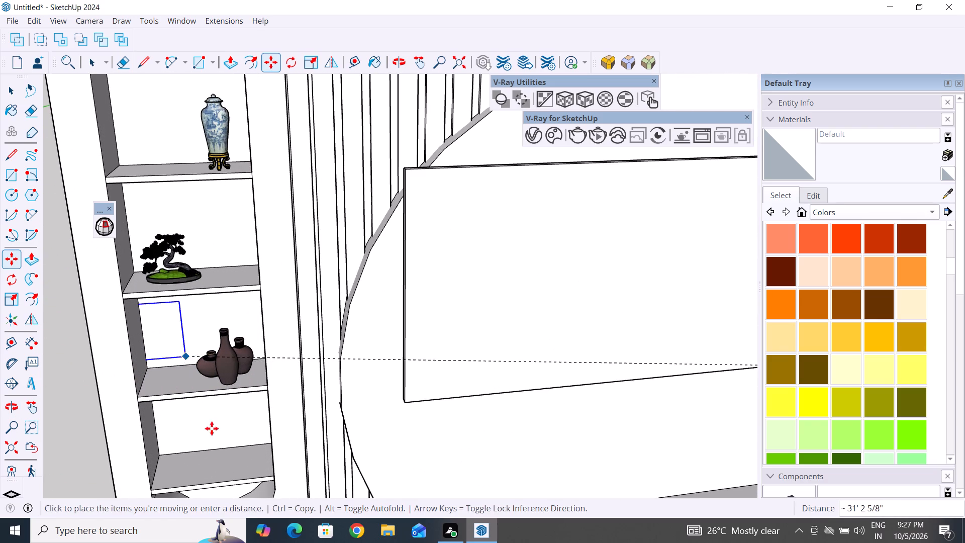
pyautogui.click(255, 476)
pyautogui.click(7, 93)
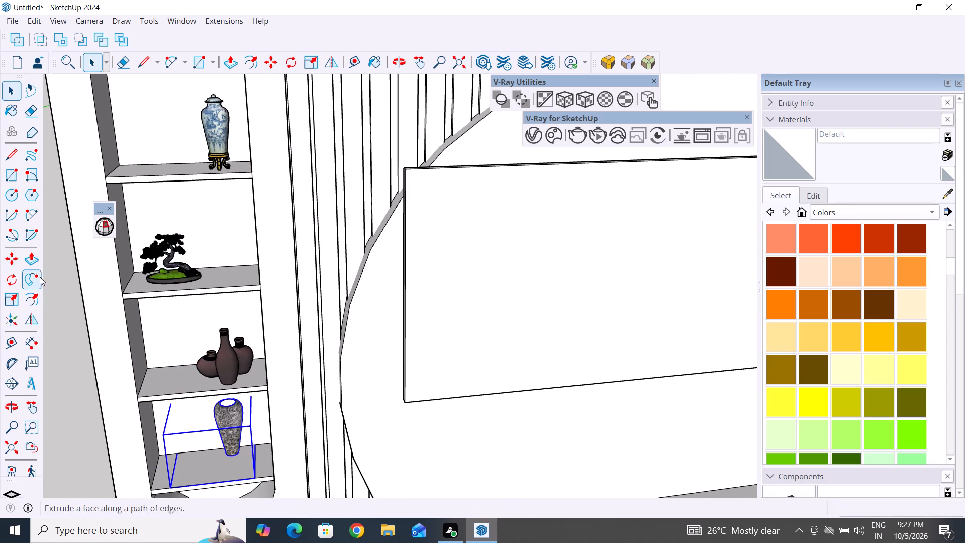
pyautogui.click(56, 289)
# Shift the grey patterned vase about 5 1/16" by its base along the seventh niche shelf toward the front edge, and deselect it.
pyautogui.scroll(-4, 121, 324)
pyautogui.moveTo(162, 457); pyautogui.dragTo(289, 355, button='middle')
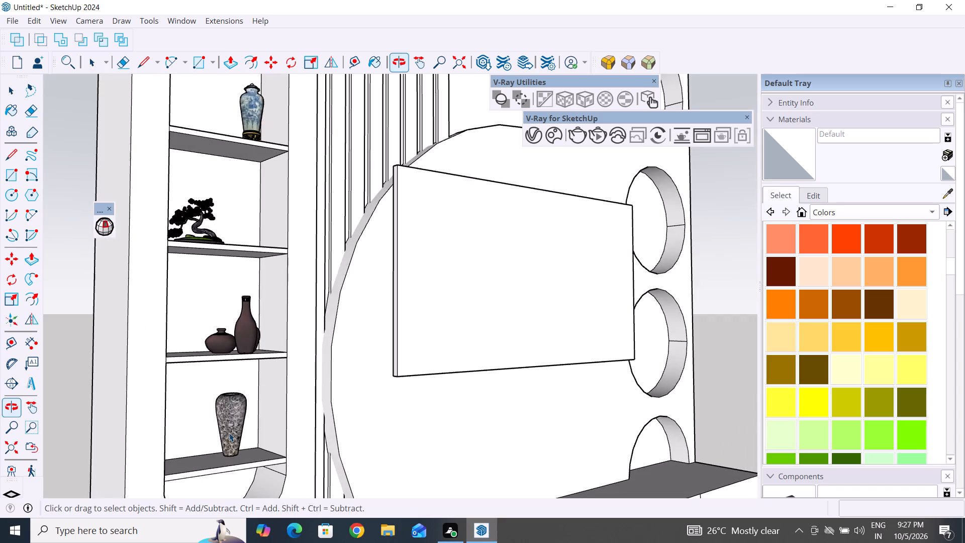
pyautogui.scroll(-5, 229, 433)
pyautogui.scroll(7, 239, 455)
pyautogui.scroll(-5, 400, 336)
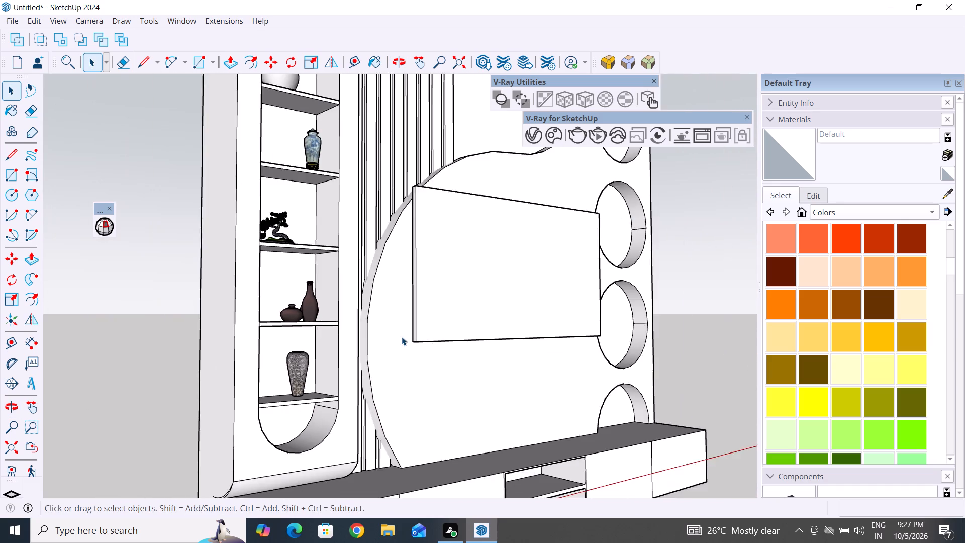
pyautogui.scroll(7, 320, 407)
pyautogui.click(292, 347)
pyautogui.scroll(-4, 424, 238)
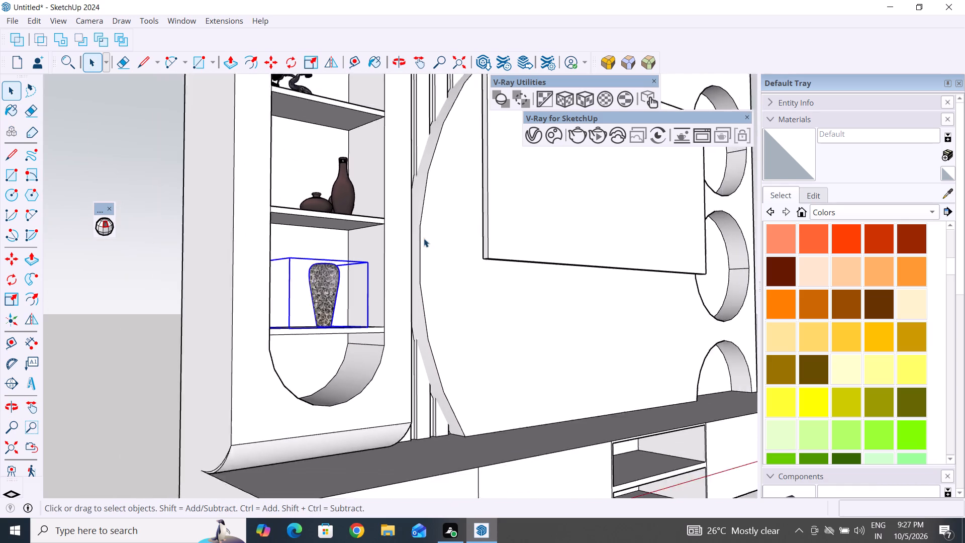
pyautogui.moveTo(414, 303); pyautogui.dragTo(371, 407, button='middle')
pyautogui.scroll(8, 332, 411)
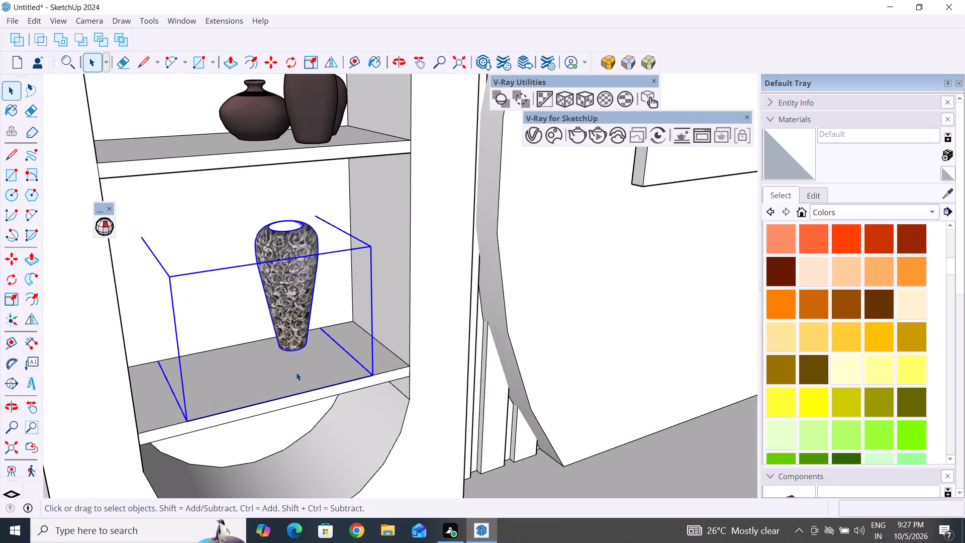
pyautogui.press('m')
pyautogui.click(294, 353)
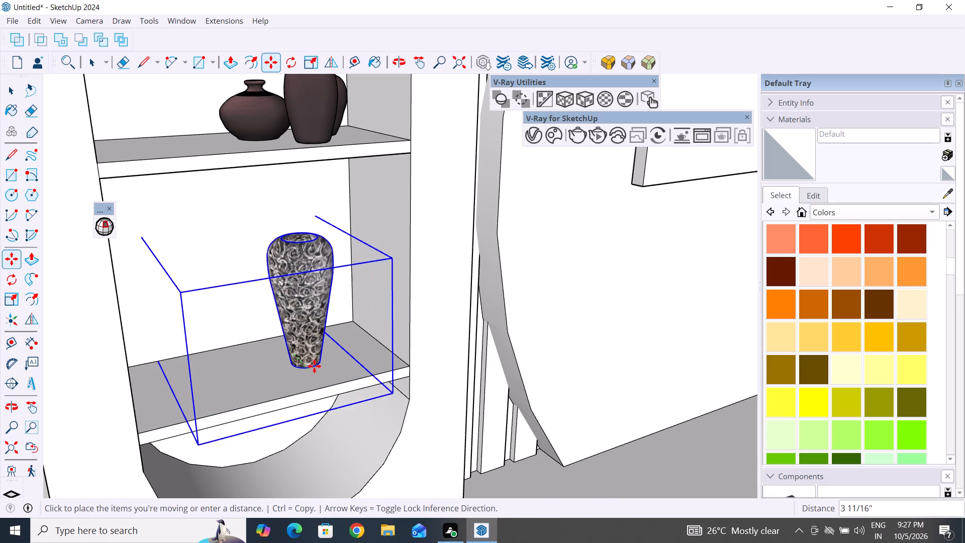
pyautogui.click(320, 370)
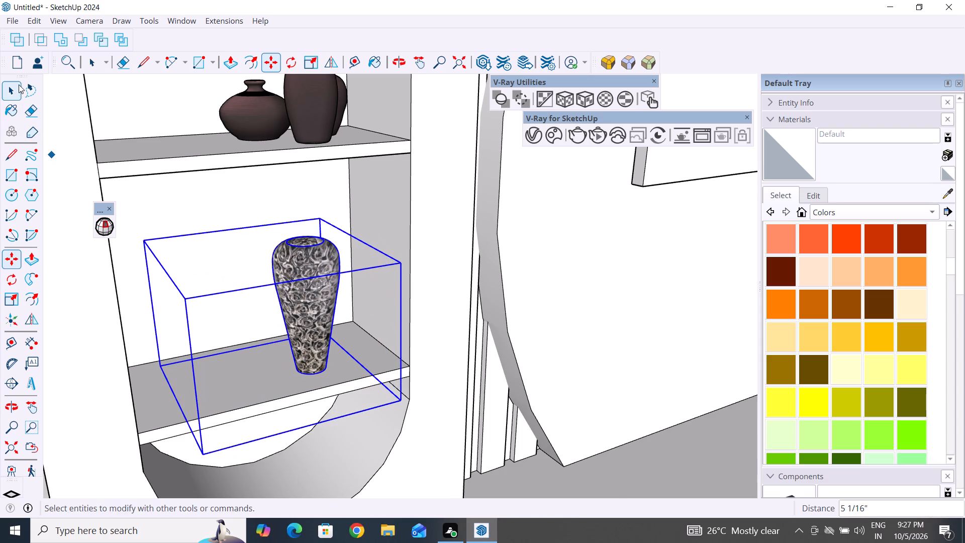
pyautogui.click(19, 84)
pyautogui.scroll(-11, 279, 370)
pyautogui.scroll(1, 279, 370)
pyautogui.scroll(-10, 279, 370)
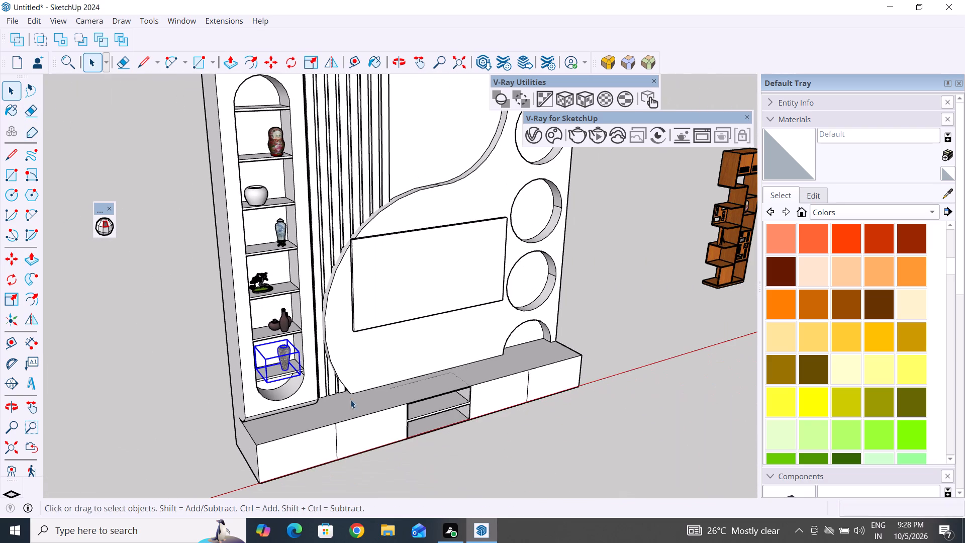
pyautogui.click(614, 400)
# Move the picture frame from the showcase to the fourth niche shelf, placing its base corner beside the blue-and-white vase near the outer side wall.
pyautogui.scroll(-5, 299, 399)
pyautogui.moveTo(540, 359); pyautogui.dragTo(454, 309, button='middle')
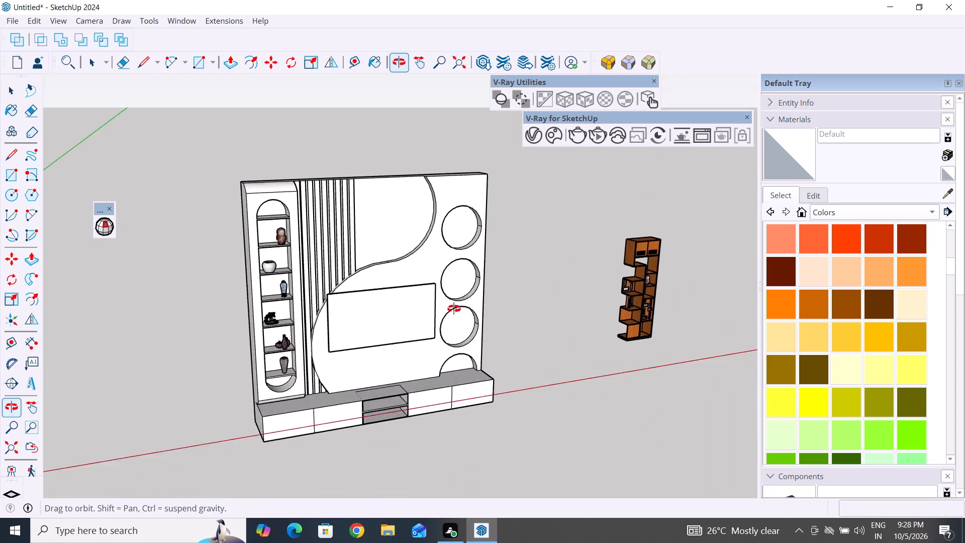
pyautogui.moveTo(454, 309); pyautogui.dragTo(449, 305, button='middle')
pyautogui.scroll(14, 714, 321)
pyautogui.moveTo(703, 357); pyautogui.dragTo(697, 364, button='middle')
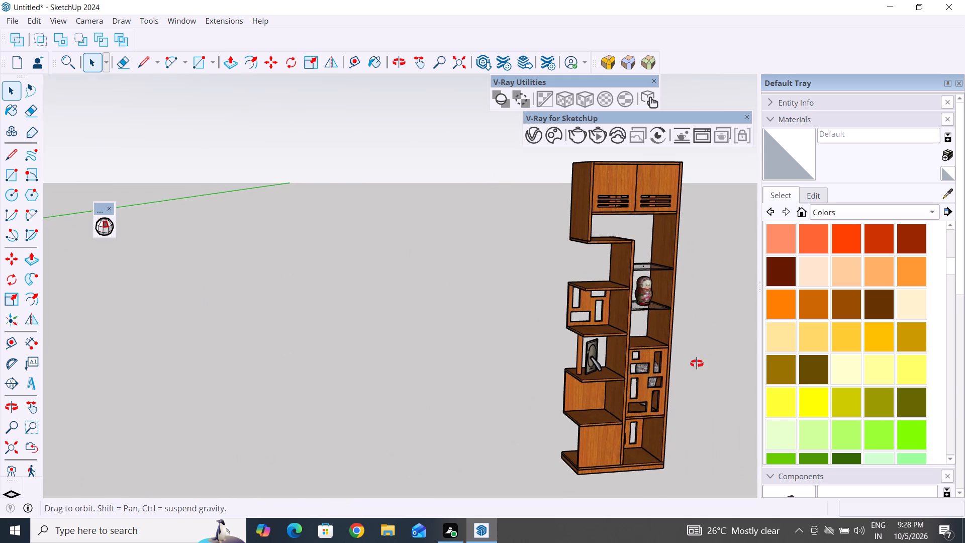
pyautogui.moveTo(697, 364); pyautogui.dragTo(602, 414, button='middle')
pyautogui.click(597, 385)
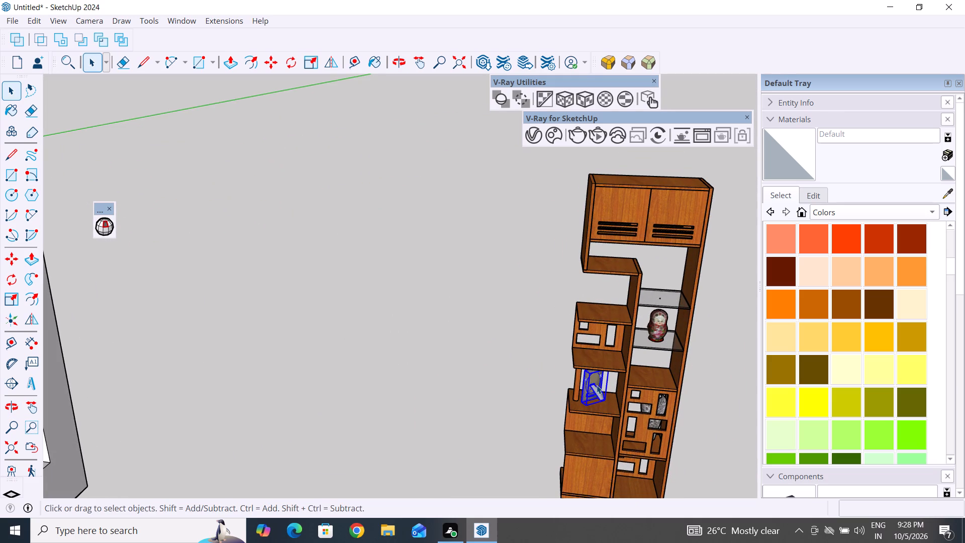
pyautogui.press('m')
pyautogui.click(585, 407)
pyautogui.scroll(-2, 735, 388)
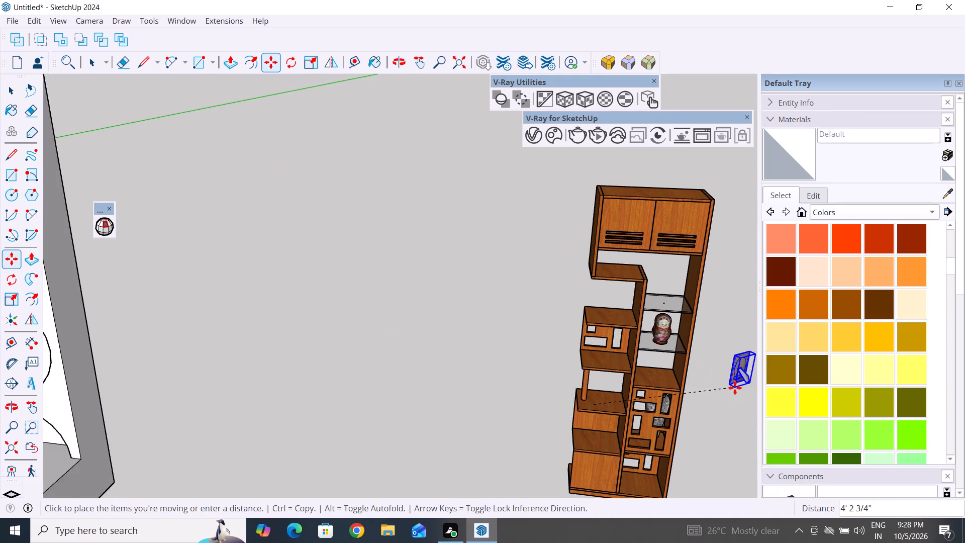
pyautogui.scroll(-15, 735, 388)
pyautogui.scroll(4, 290, 335)
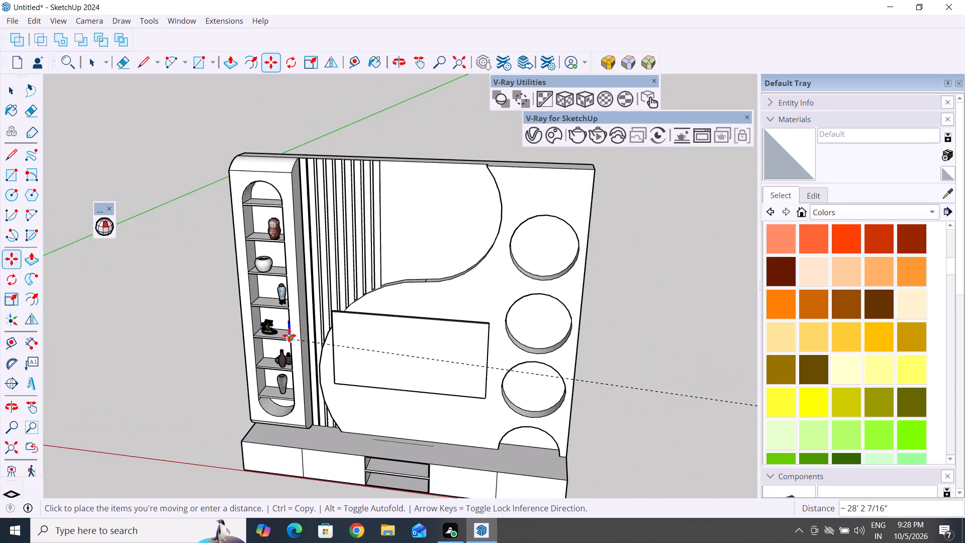
pyautogui.scroll(16, 289, 335)
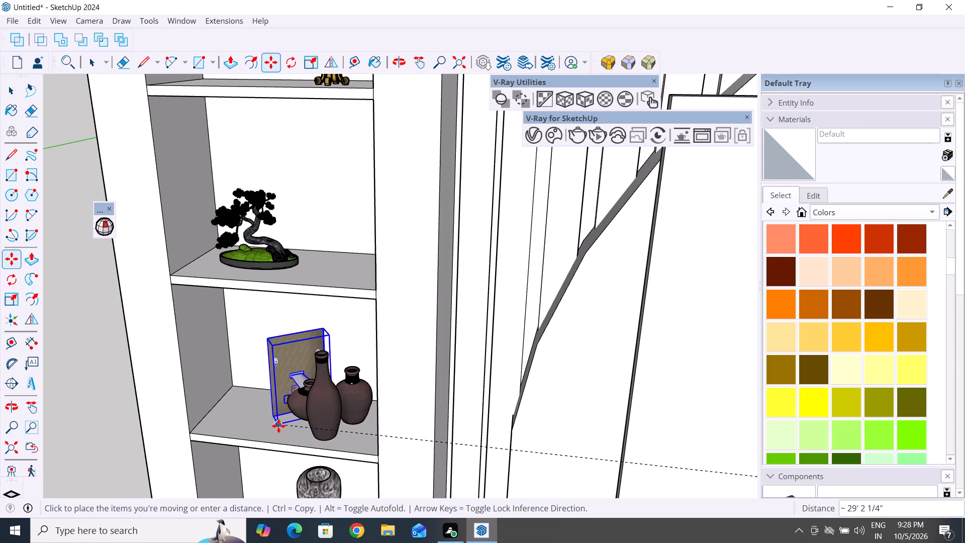
pyautogui.scroll(-11, 274, 399)
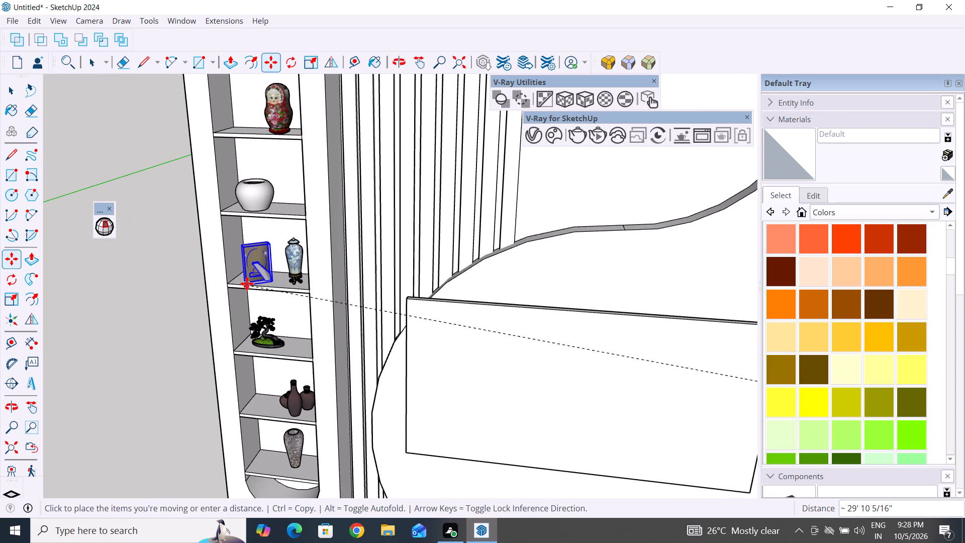
pyautogui.scroll(11, 247, 284)
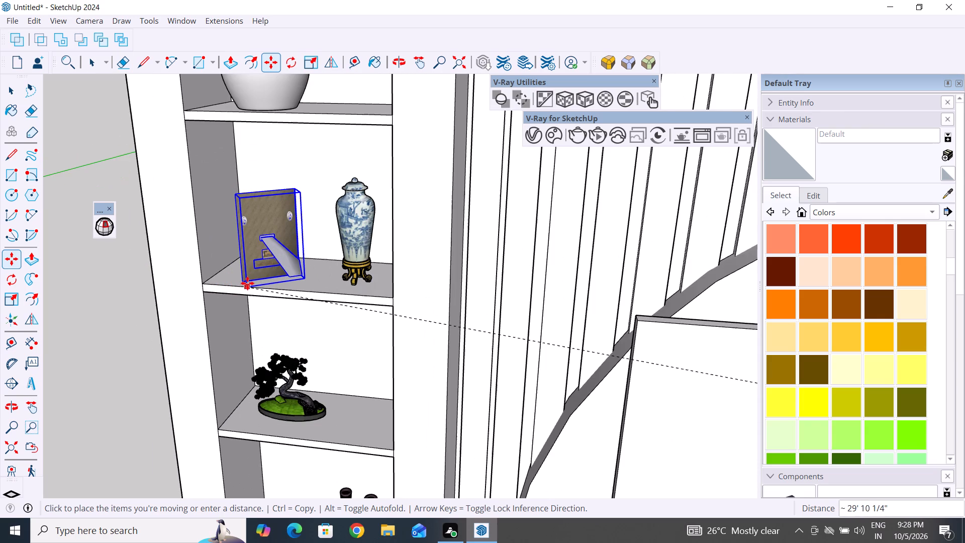
pyautogui.click(238, 277)
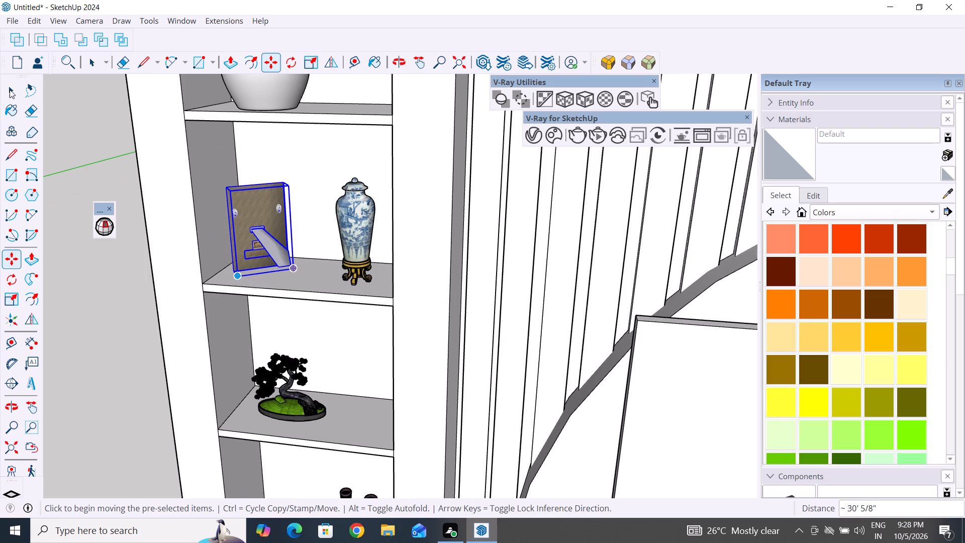
pyautogui.click(10, 89)
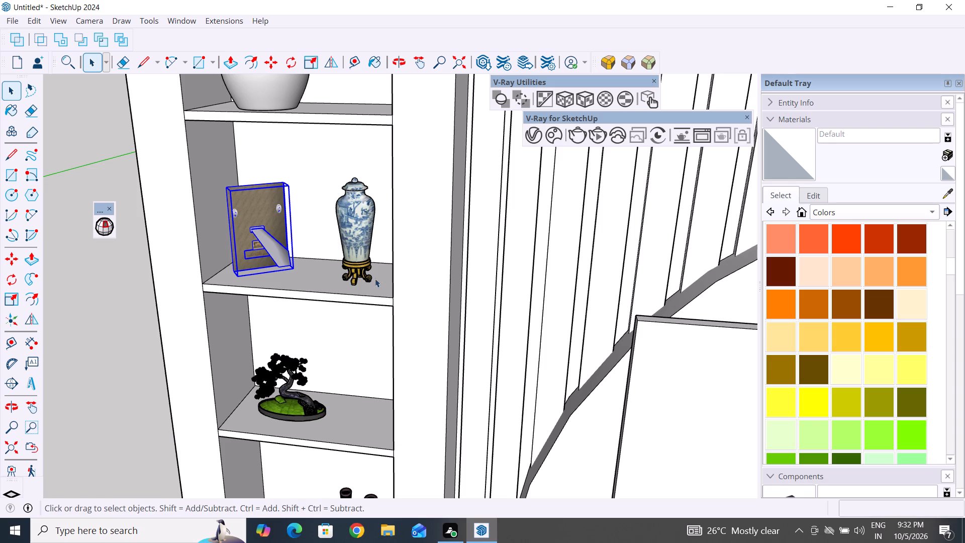
# Rotate the picture frame about 175.5° horizontally on the fourth niche shelf so its front faces outward, and deselect it.
pyautogui.scroll(-6, 312, 314)
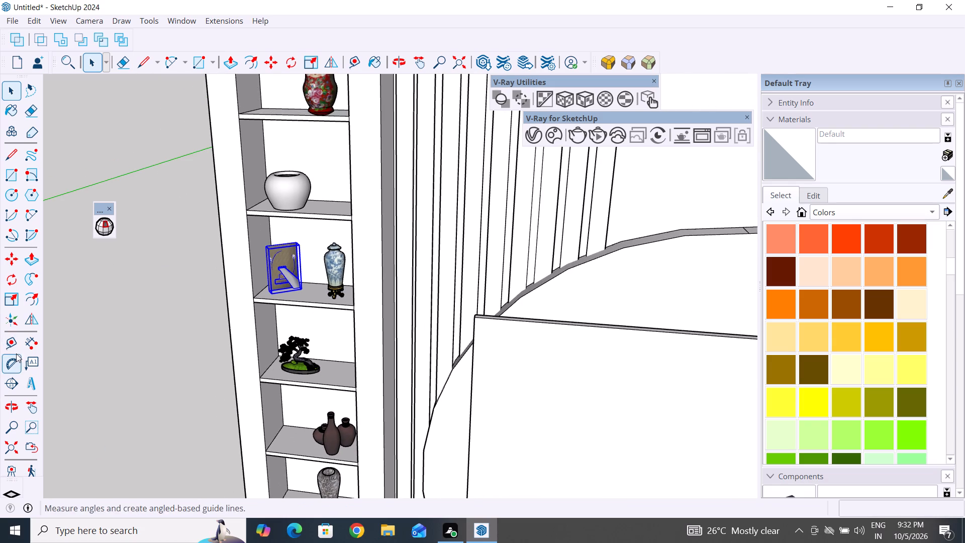
pyautogui.click(12, 281)
pyautogui.scroll(5, 299, 303)
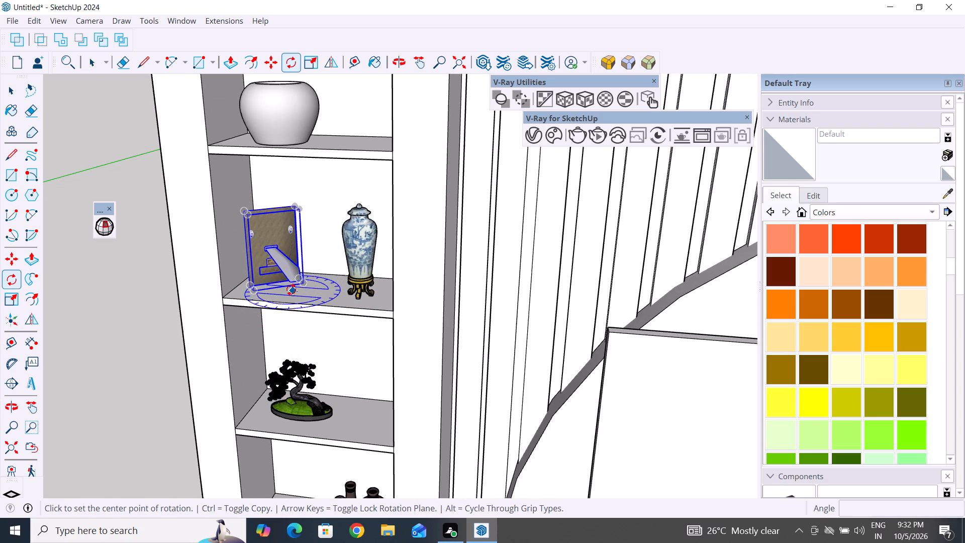
pyautogui.click(285, 286)
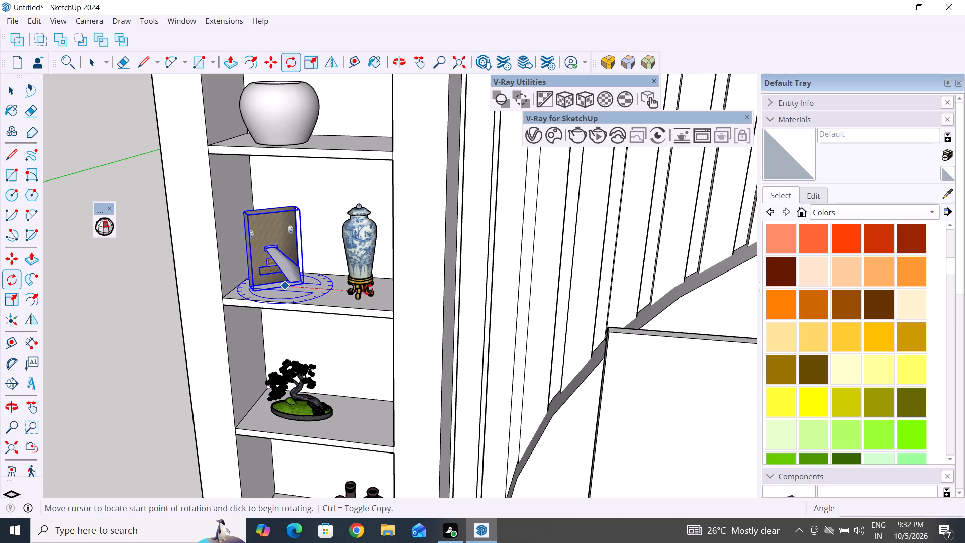
pyautogui.click(369, 291)
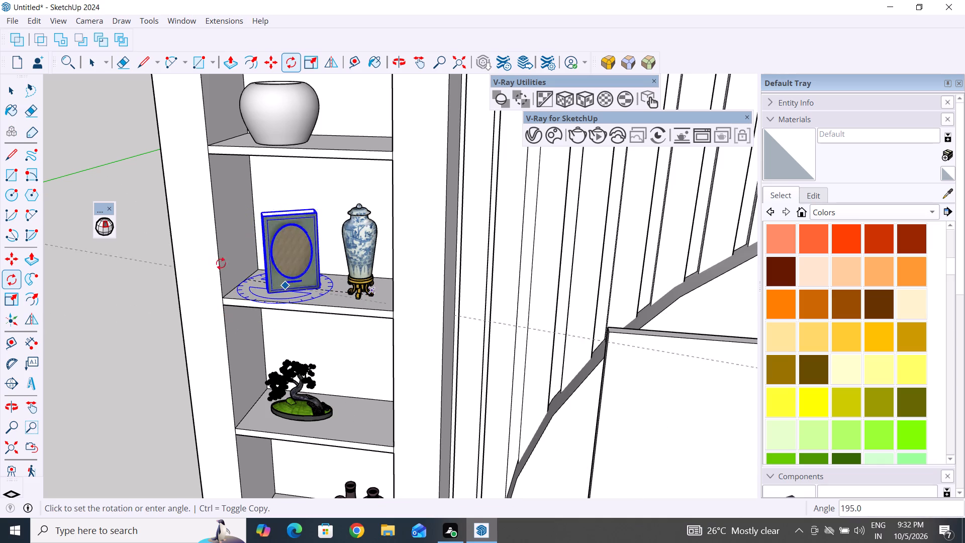
pyautogui.click(248, 284)
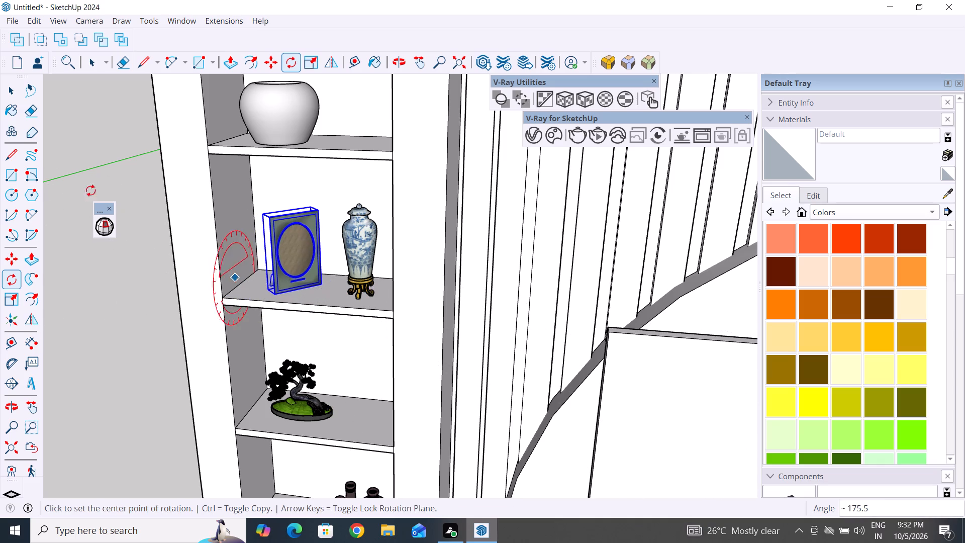
pyautogui.click(12, 92)
pyautogui.click(104, 214)
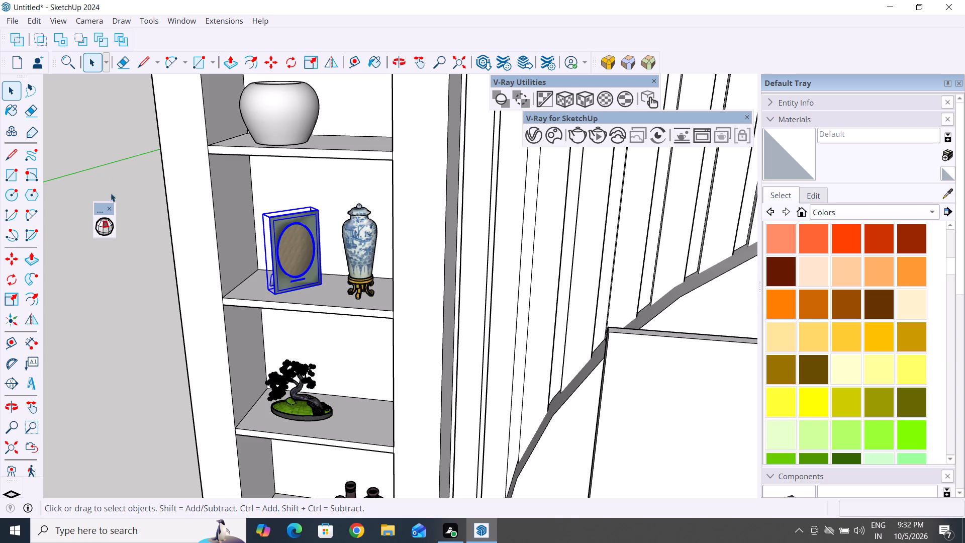
pyautogui.click(116, 176)
# Rotate the picture frame a further 23.1° horizontally on its shelf to square it with the front edge, and deselect it.
pyautogui.scroll(3, 325, 269)
pyautogui.click(309, 278)
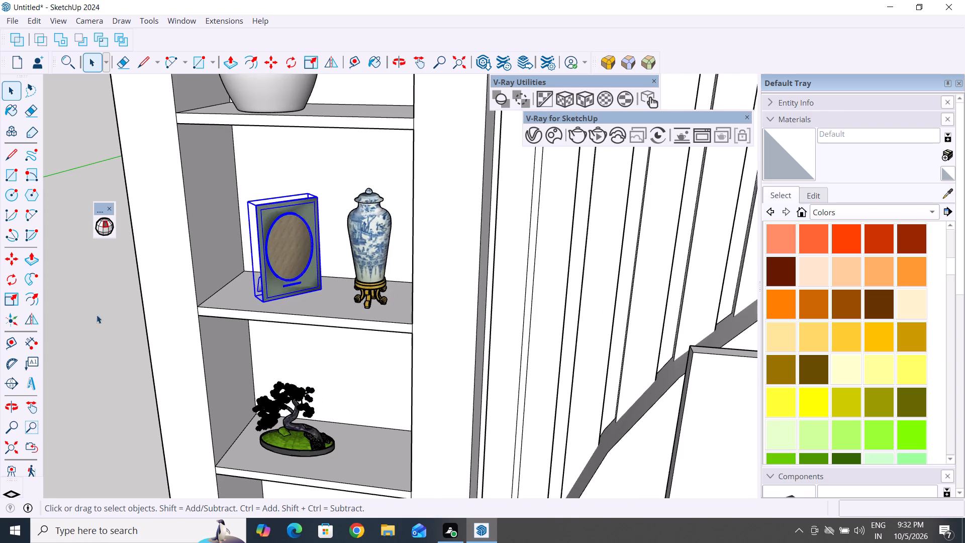
pyautogui.click(14, 275)
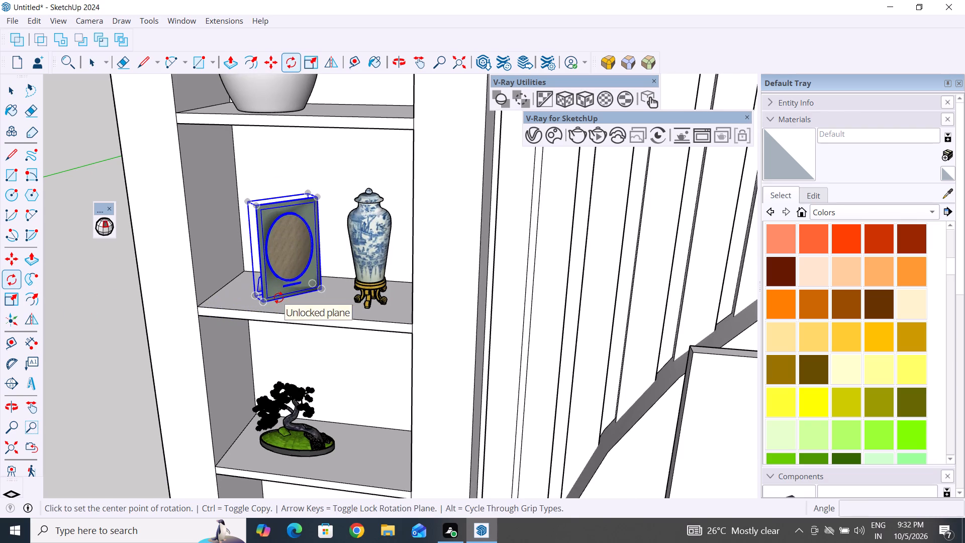
pyautogui.click(301, 301)
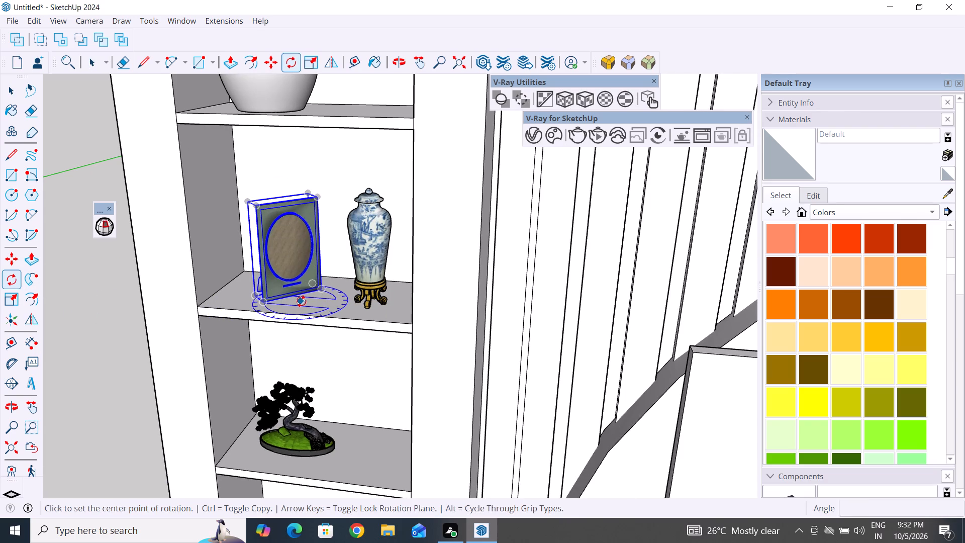
pyautogui.click(403, 310)
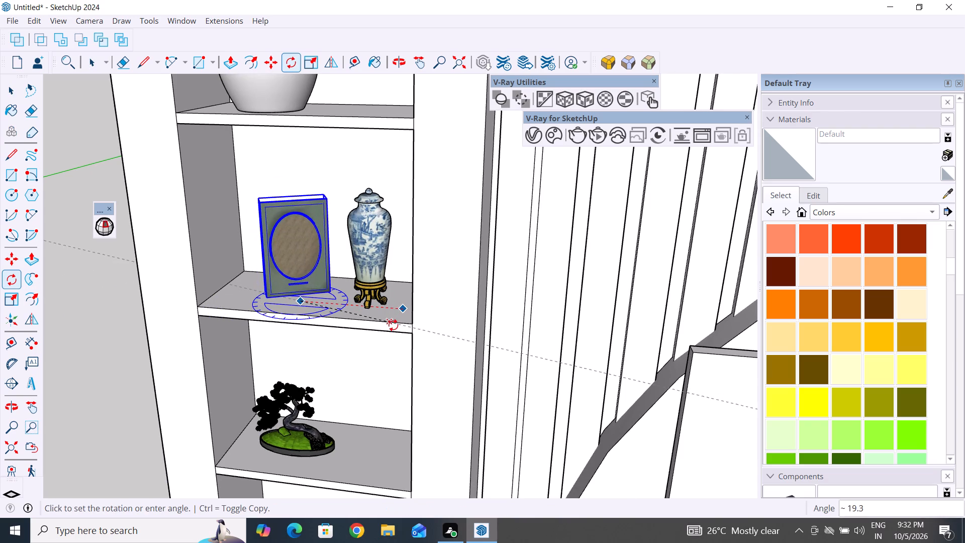
pyautogui.click(391, 327)
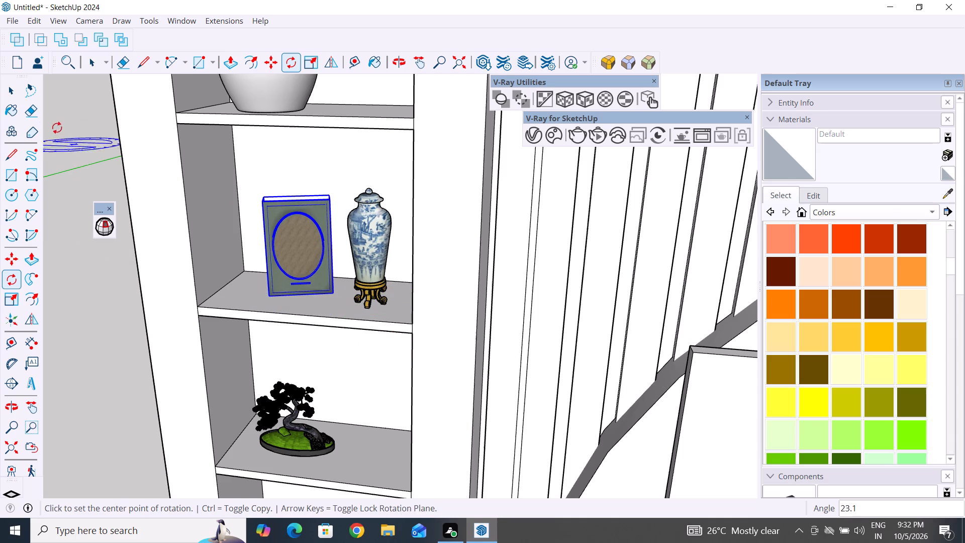
pyautogui.click(11, 92)
pyautogui.click(93, 350)
# Move the picture frame about 2 11/16" by its base corner along the green axis toward the fourth niche shelf's front edge, and deselect it.
pyautogui.click(305, 276)
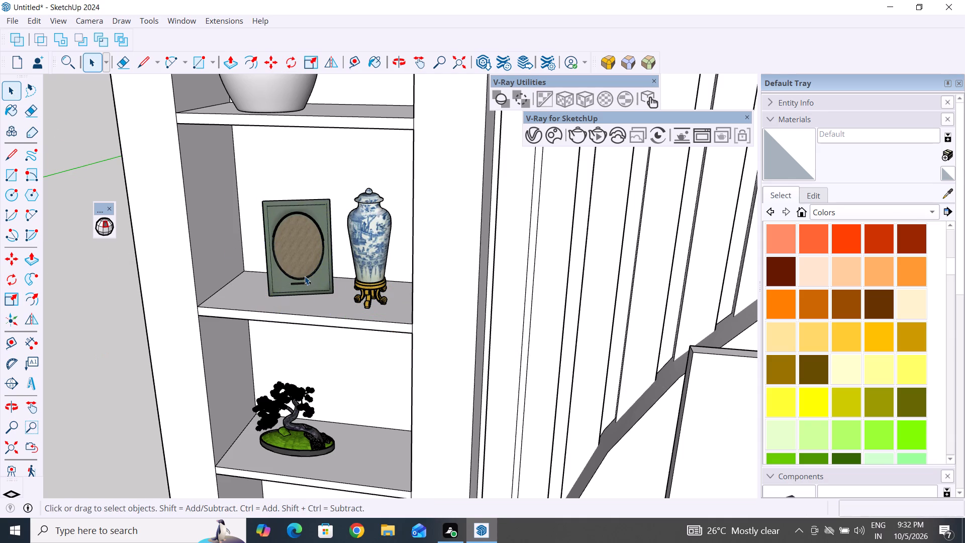
pyautogui.press('m')
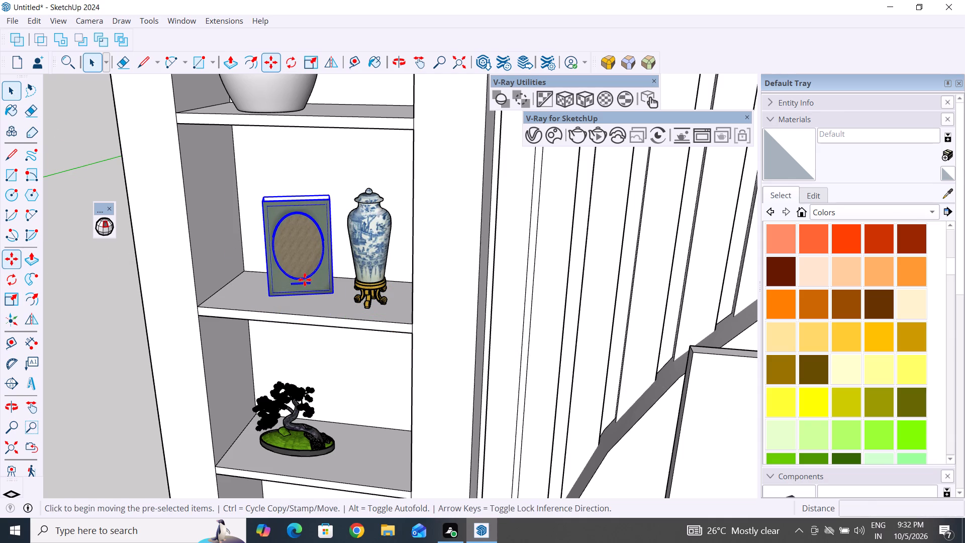
pyautogui.click(333, 289)
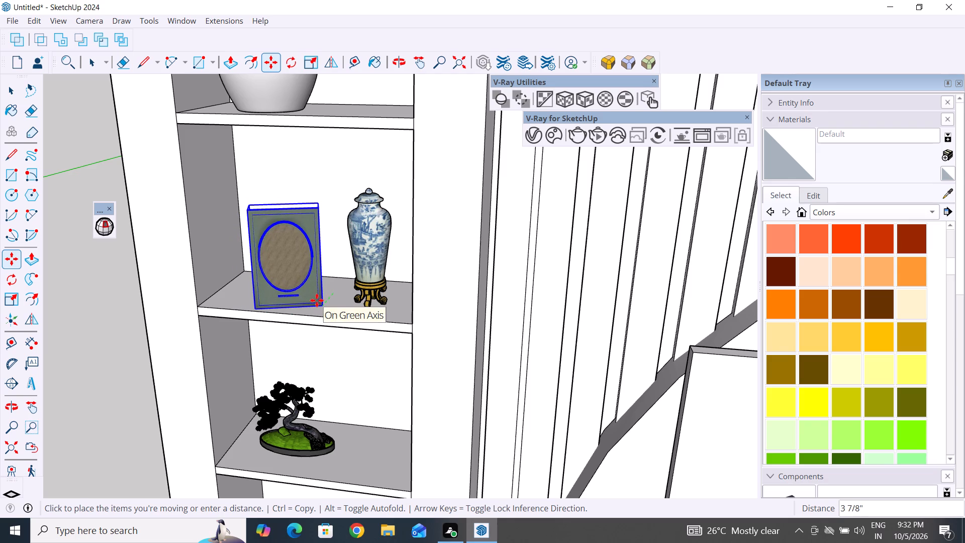
pyautogui.scroll(10, 316, 297)
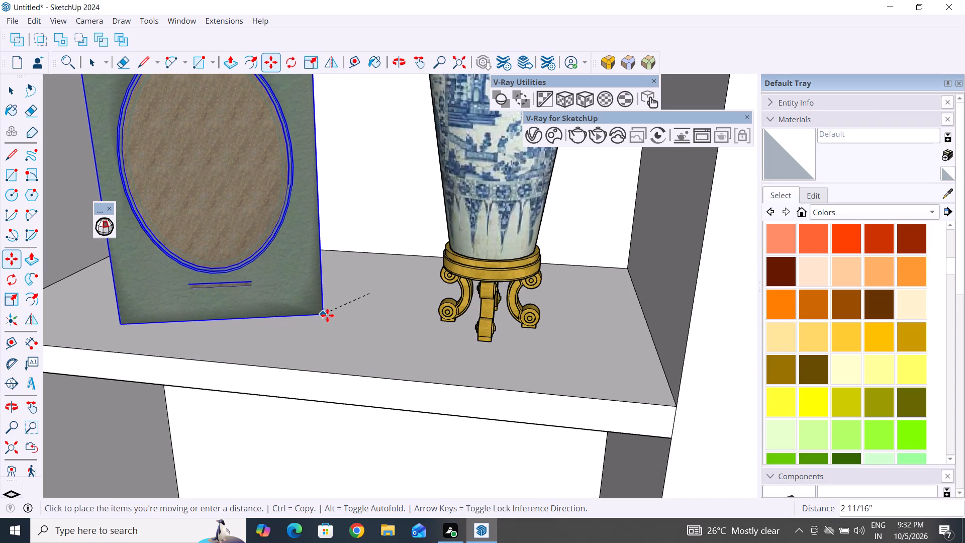
pyautogui.click(332, 315)
pyautogui.scroll(-11, 381, 272)
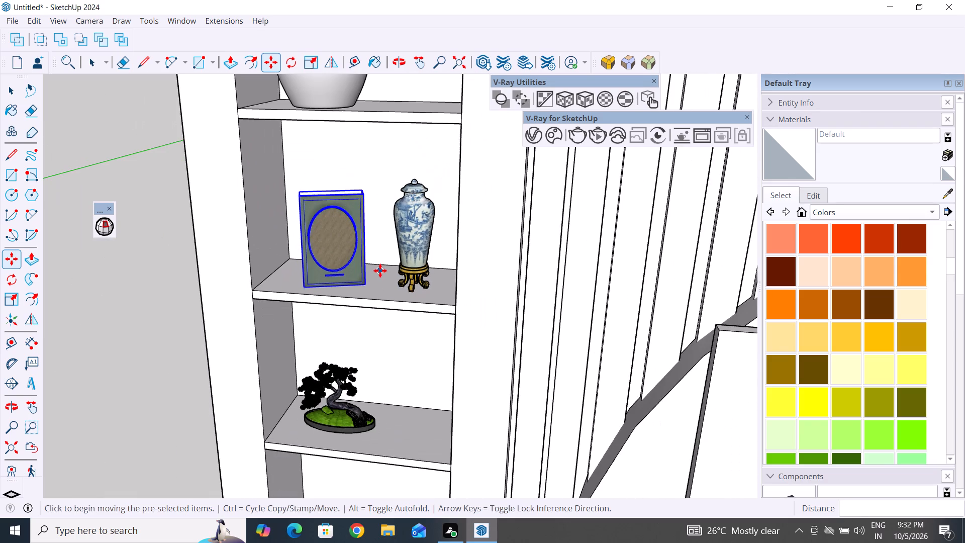
pyautogui.click(14, 89)
pyautogui.click(162, 325)
# Take the remaining grey patterned vase out of the showcase's lower compartment, set it down beside the wall unit, and delete it.
pyautogui.scroll(-6, 145, 314)
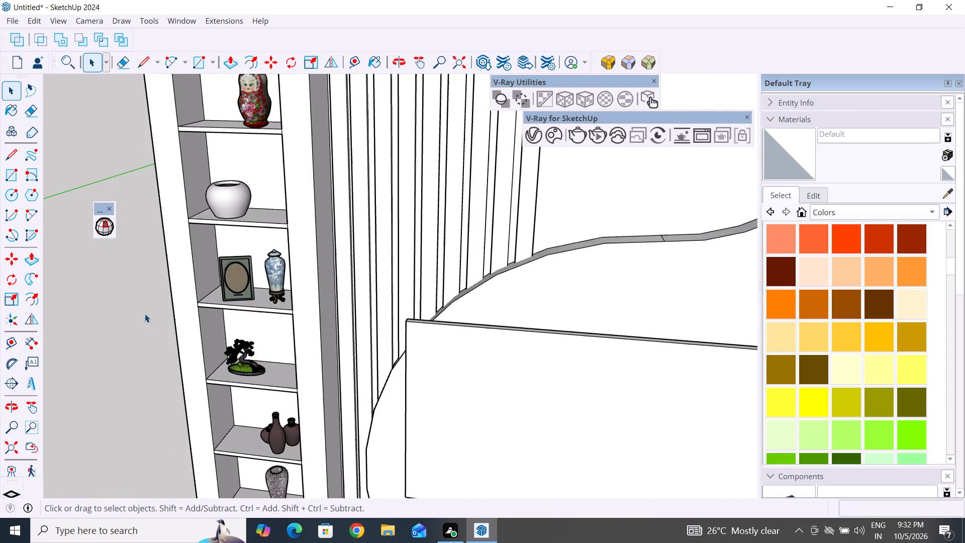
pyautogui.scroll(-12, 145, 314)
pyautogui.moveTo(258, 334); pyautogui.dragTo(322, 291, button='middle')
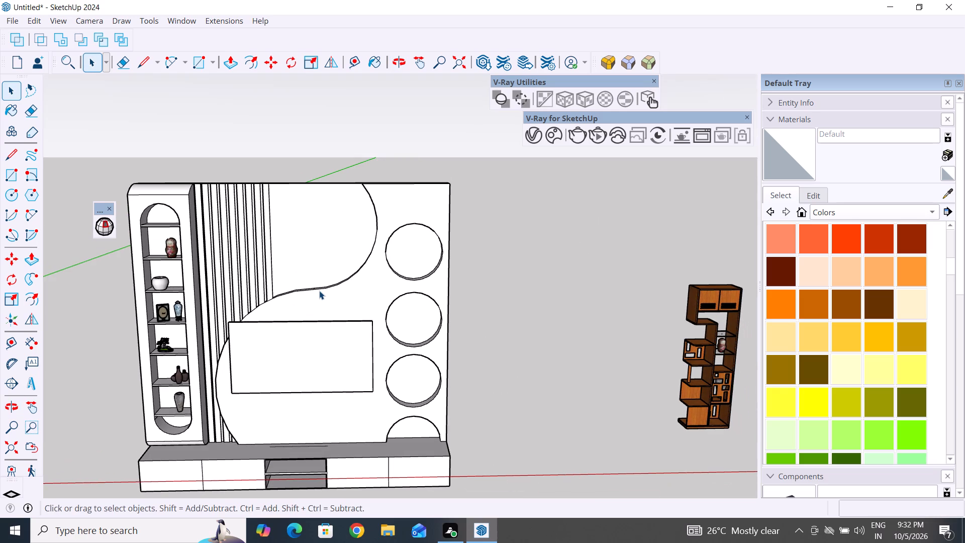
pyautogui.scroll(-5, 319, 291)
pyautogui.scroll(2, 596, 348)
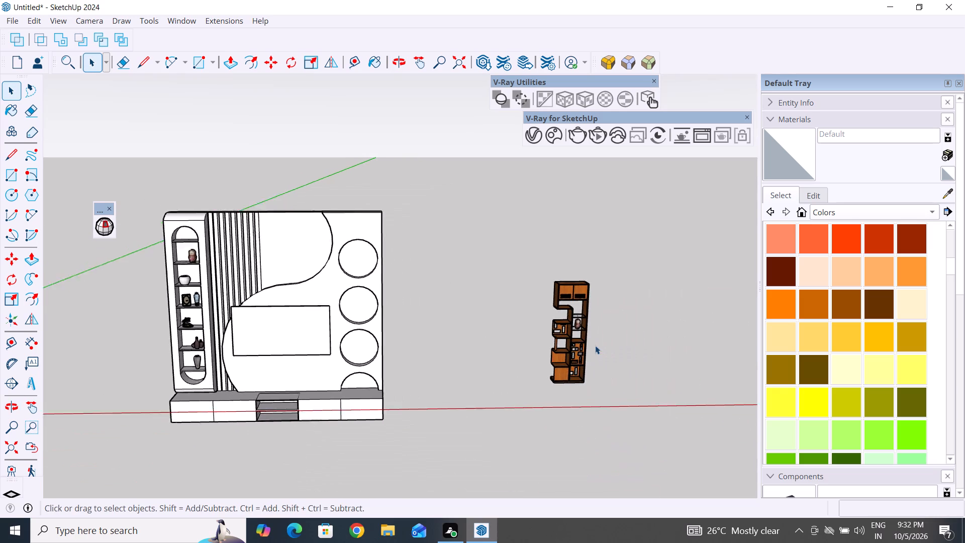
pyautogui.scroll(13, 595, 345)
pyautogui.scroll(-5, 549, 337)
pyautogui.moveTo(487, 422); pyautogui.dragTo(615, 430, button='middle')
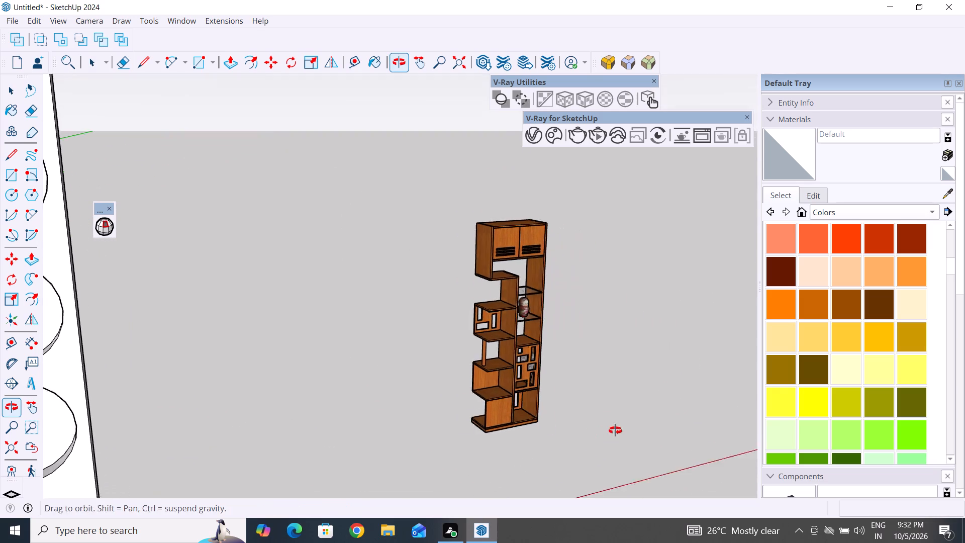
pyautogui.moveTo(615, 430); pyautogui.dragTo(615, 429, button='middle')
pyautogui.moveTo(613, 402); pyautogui.dragTo(277, 368, button='middle')
pyautogui.scroll(-11, 421, 292)
pyautogui.moveTo(482, 342); pyautogui.dragTo(234, 385, button='middle')
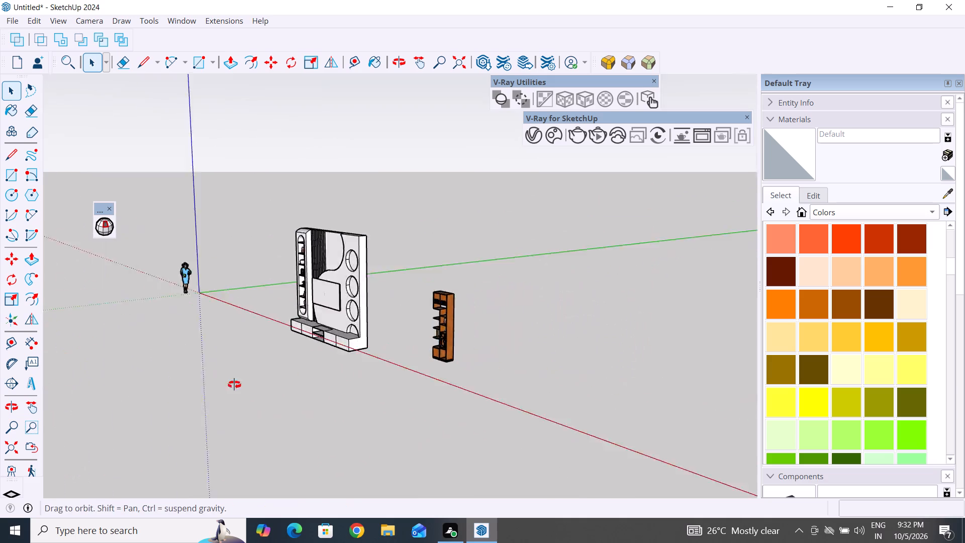
pyautogui.moveTo(234, 385); pyautogui.dragTo(137, 385, button='middle')
pyautogui.scroll(14, 270, 343)
pyautogui.moveTo(319, 343); pyautogui.dragTo(209, 349, button='middle')
pyautogui.click(121, 326)
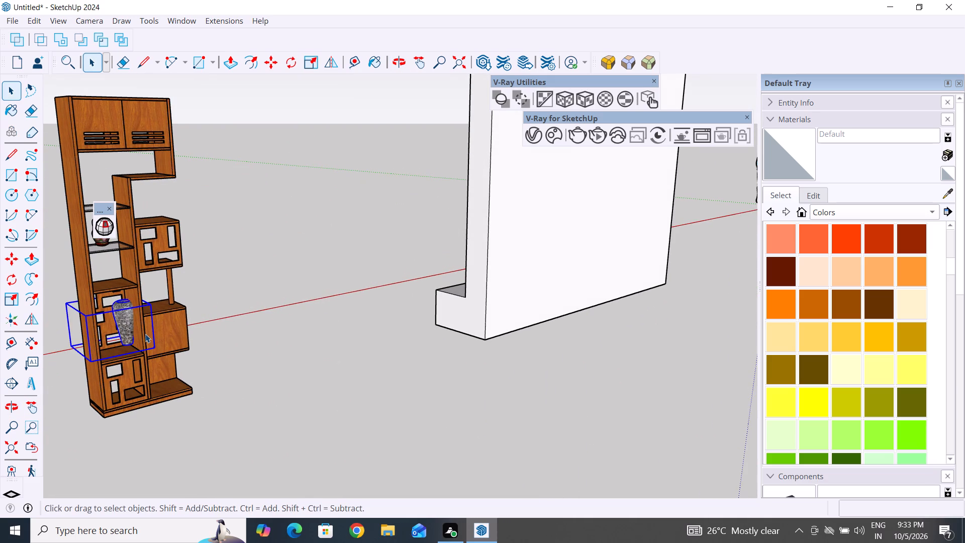
pyautogui.press('m')
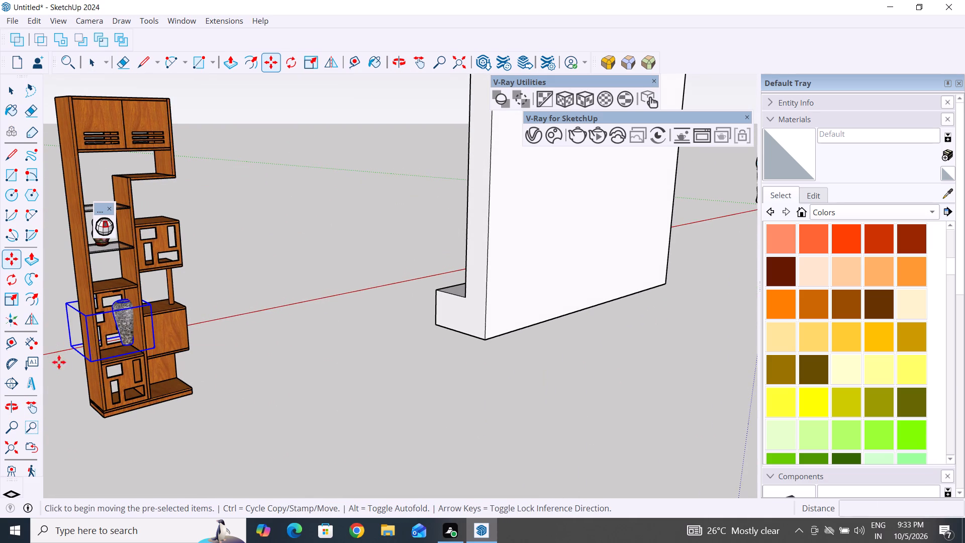
pyautogui.click(92, 361)
pyautogui.scroll(-6, 287, 292)
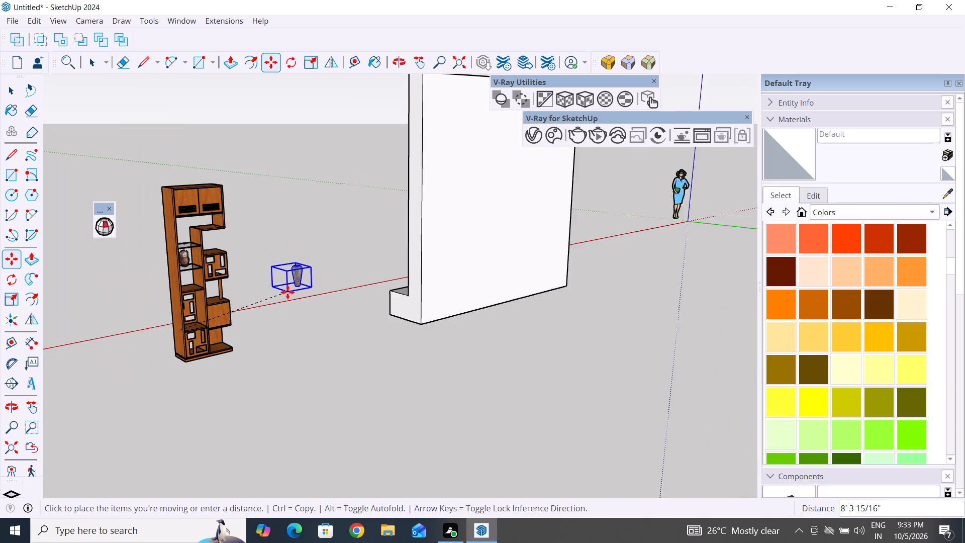
pyautogui.moveTo(304, 303); pyautogui.dragTo(618, 309, button='middle')
pyautogui.scroll(9, 415, 239)
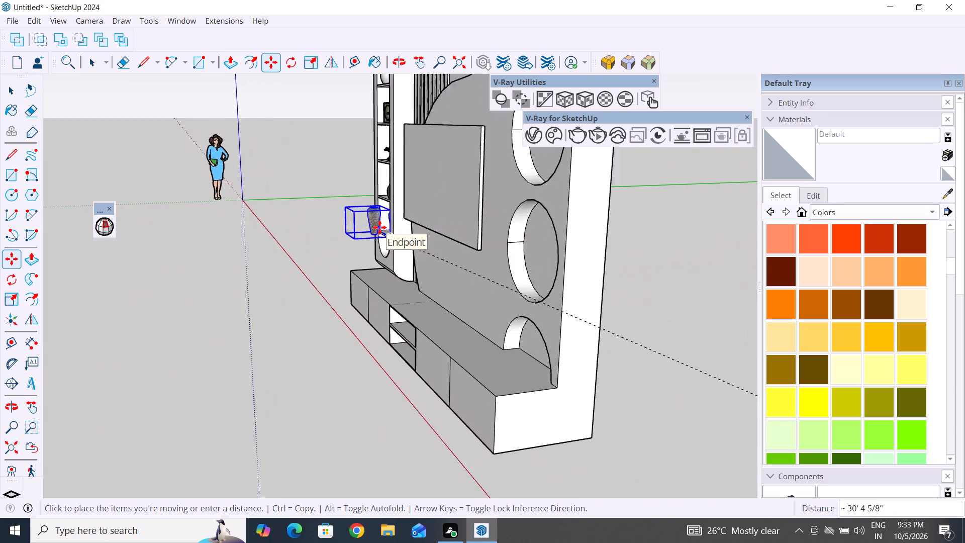
pyautogui.scroll(1, 379, 227)
pyautogui.moveTo(400, 240); pyautogui.dragTo(715, 291, button='middle')
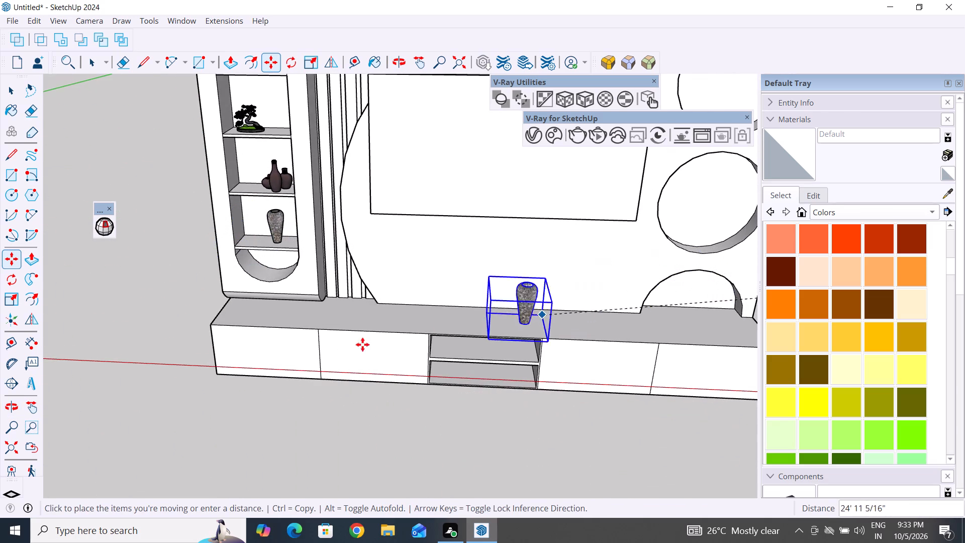
pyautogui.scroll(-8, 347, 348)
pyautogui.click(670, 323)
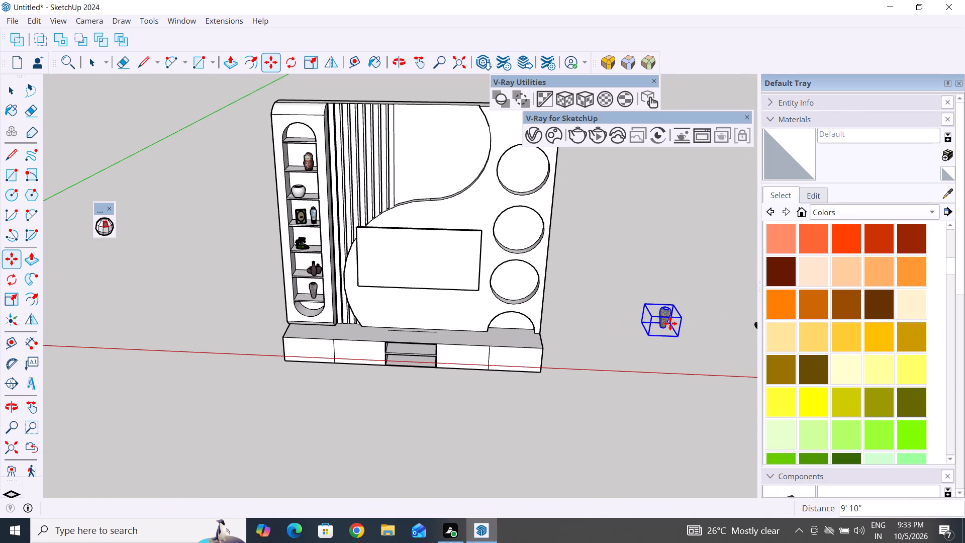
pyautogui.press('Delete')
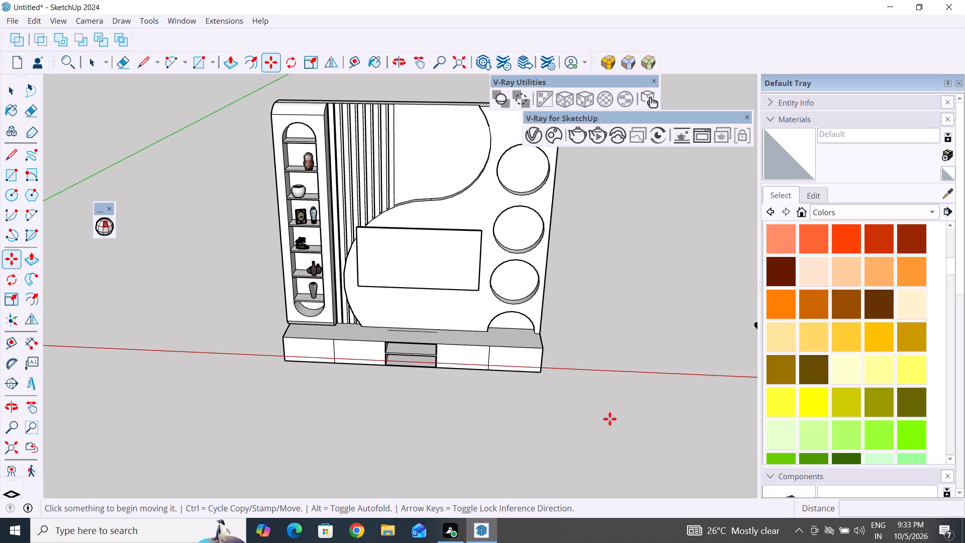
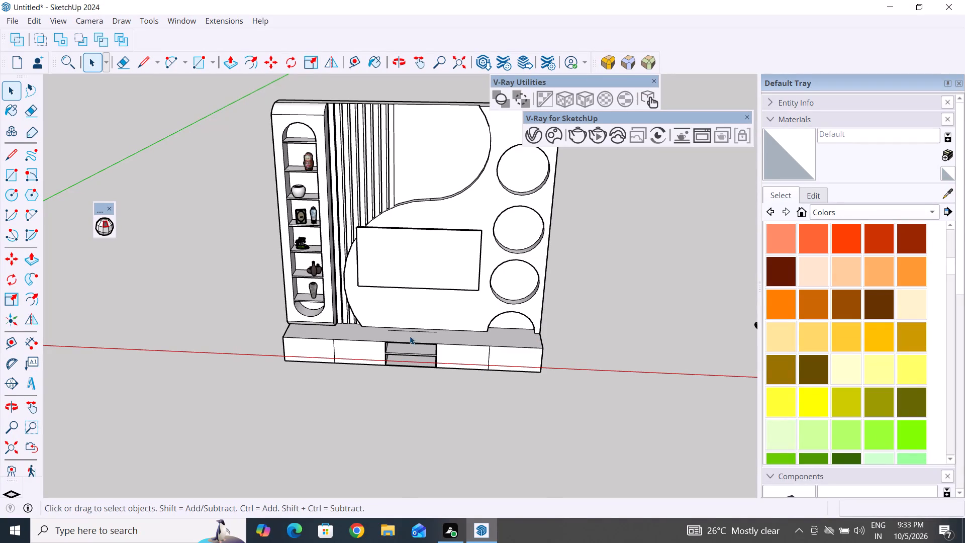
# Delete the leftover imported showcase standing beside the TV wall unit.
pyautogui.scroll(3, 408, 326)
pyautogui.moveTo(413, 329); pyautogui.dragTo(515, 140, button='middle')
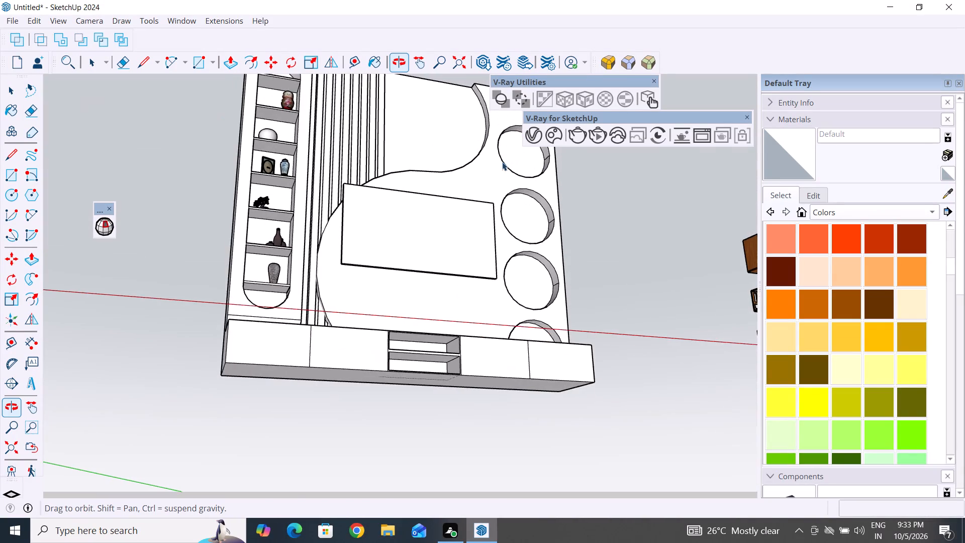
pyautogui.scroll(3, 398, 386)
pyautogui.moveTo(432, 362); pyautogui.dragTo(350, 441, button='middle')
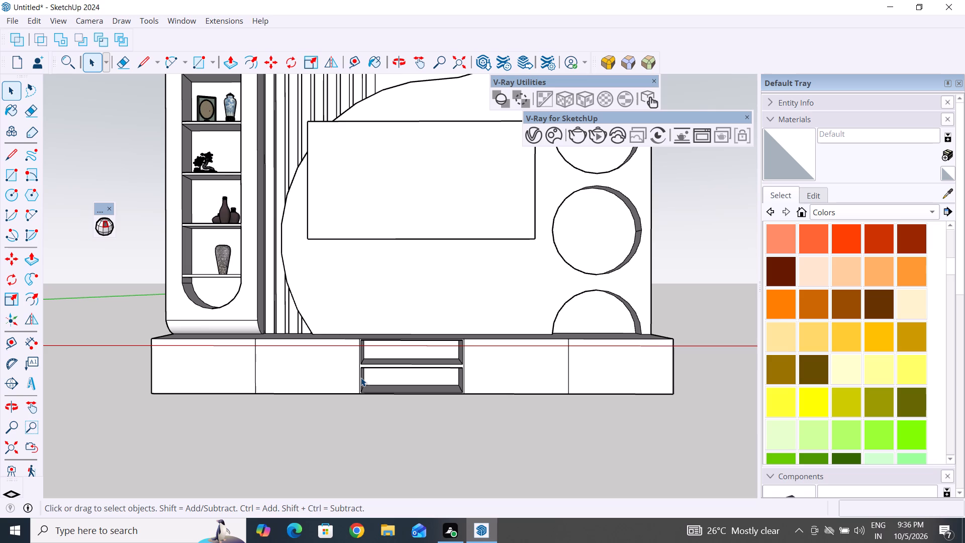
pyautogui.scroll(-2, 487, 427)
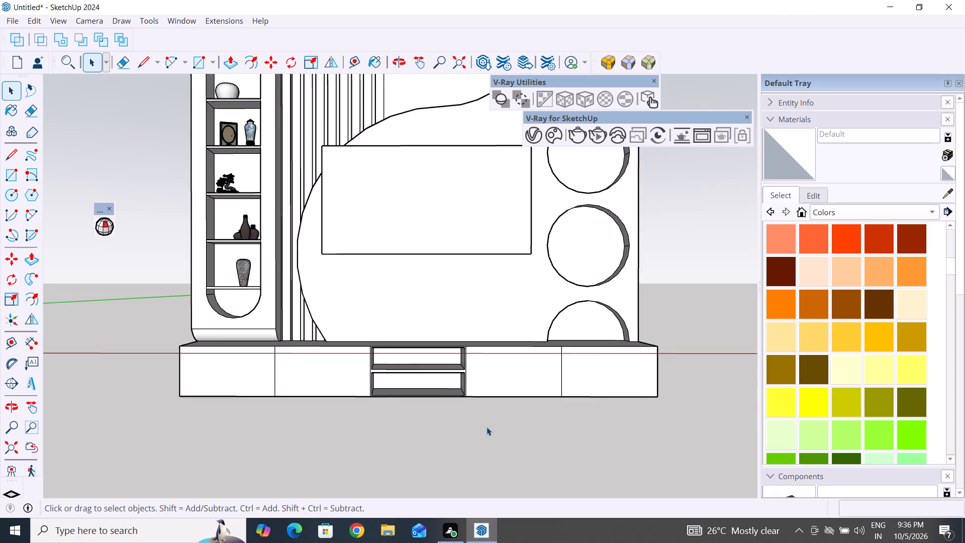
pyautogui.scroll(-8, 487, 427)
pyautogui.moveTo(527, 402); pyautogui.dragTo(551, 464, button='middle')
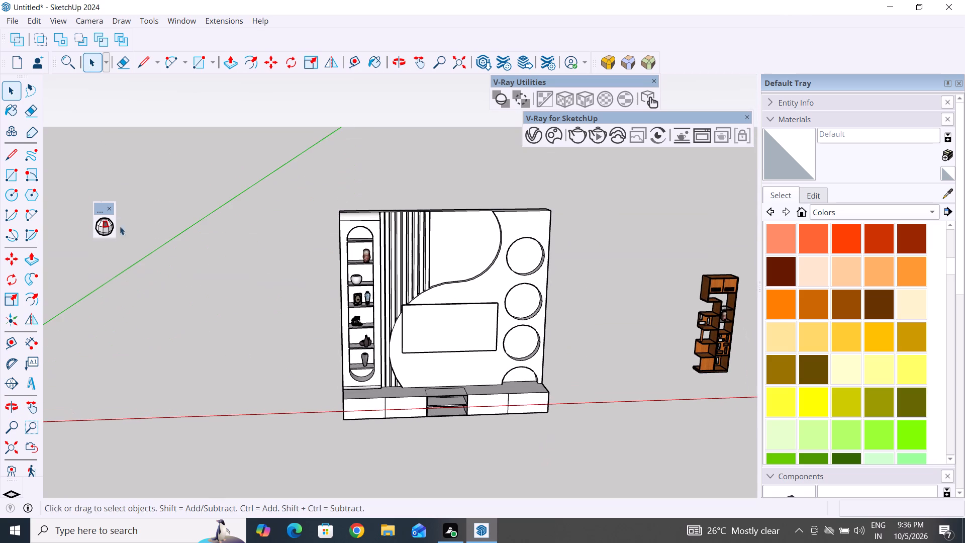
pyautogui.scroll(-5, 180, 360)
pyautogui.scroll(8, 545, 382)
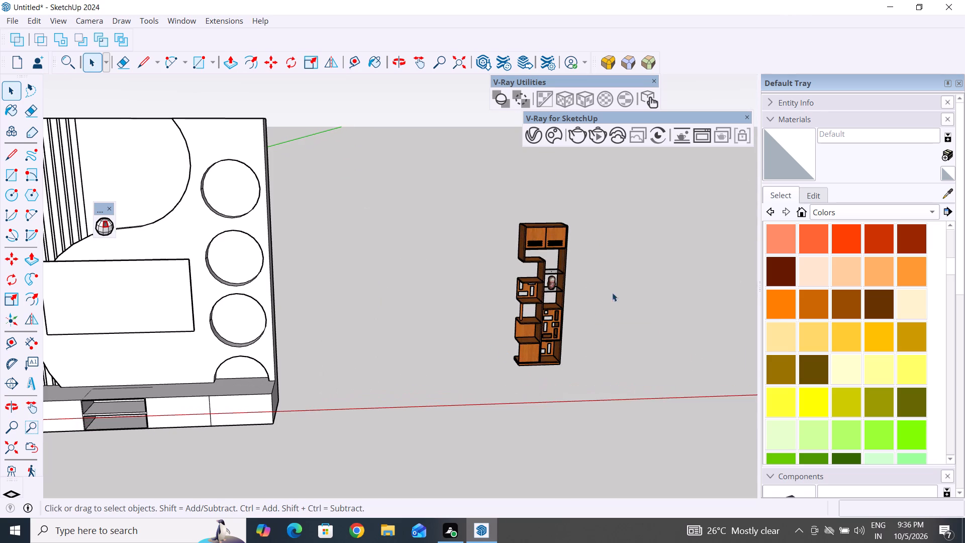
pyautogui.moveTo(609, 200); pyautogui.dragTo(488, 381)
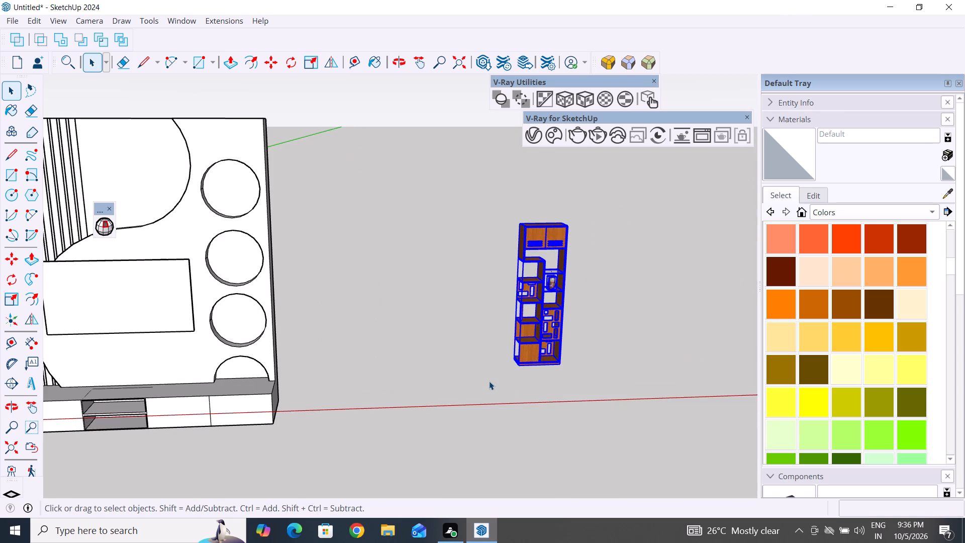
pyautogui.press('Delete')
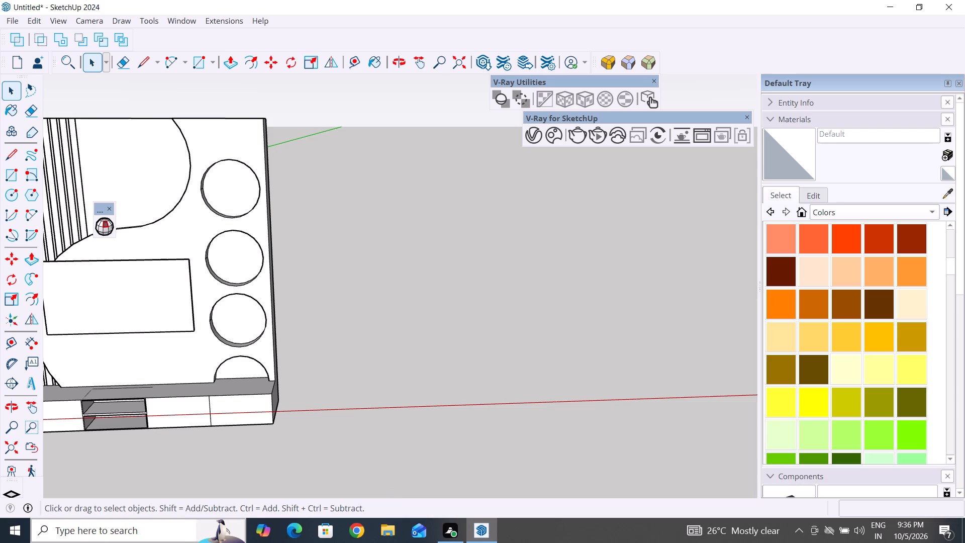
# Examine the TV wall unit and its furnished niche shelves from several angles.
pyautogui.scroll(-5, 315, 387)
pyautogui.moveTo(352, 411); pyautogui.dragTo(479, 461, button='middle')
pyautogui.scroll(2, 321, 398)
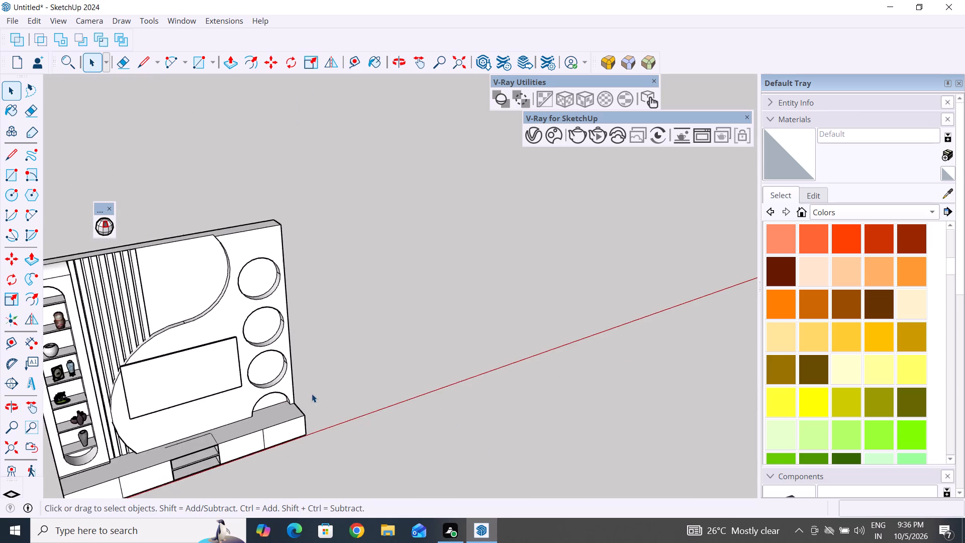
pyautogui.scroll(3, 312, 394)
pyautogui.scroll(-5, 461, 389)
pyautogui.moveTo(531, 401); pyautogui.dragTo(331, 360, button='middle')
pyautogui.scroll(4, 219, 297)
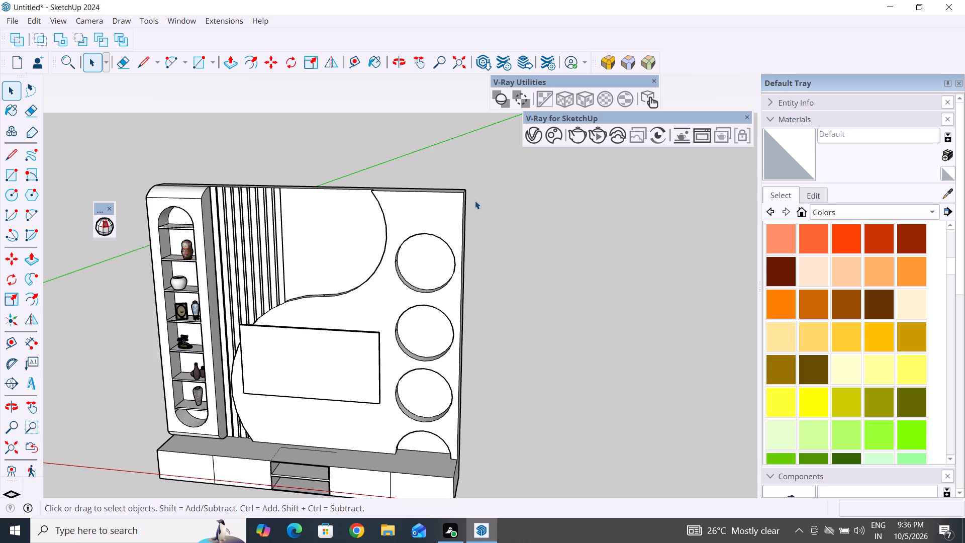
pyautogui.scroll(-2, 0, 65)
pyautogui.scroll(-1, 221, 164)
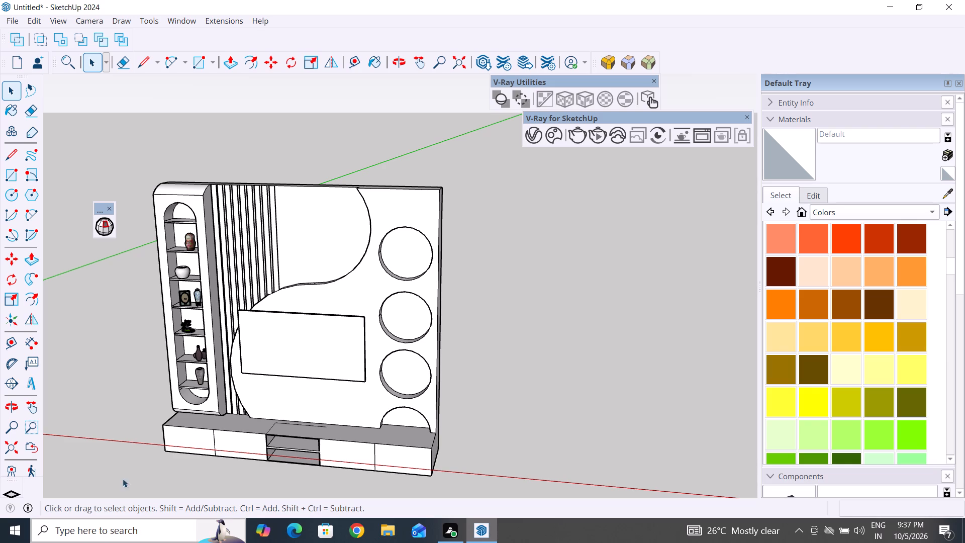
pyautogui.scroll(-5, 139, 0)
pyautogui.moveTo(186, 361); pyautogui.dragTo(168, 297, button='middle')
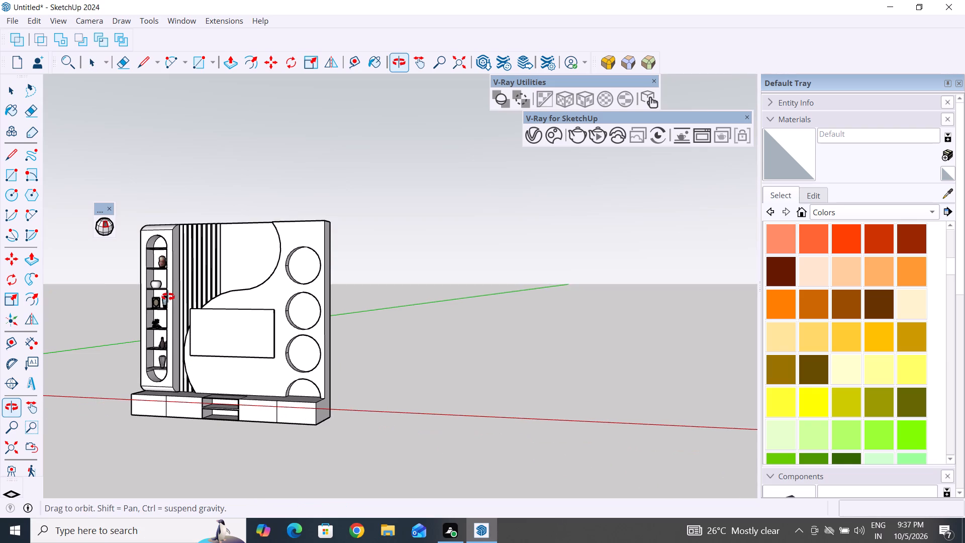
pyautogui.moveTo(168, 297); pyautogui.dragTo(168, 352, button='middle')
pyautogui.scroll(4, 198, 398)
pyautogui.moveTo(215, 388); pyautogui.dragTo(529, 450, button='middle')
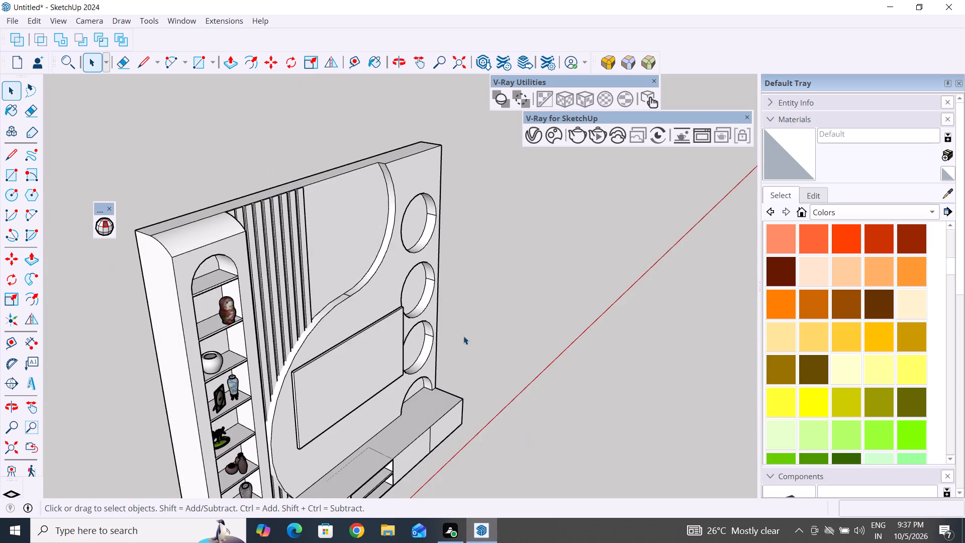
pyautogui.scroll(-3, 463, 336)
pyautogui.moveTo(458, 391); pyautogui.dragTo(419, 396, button='middle')
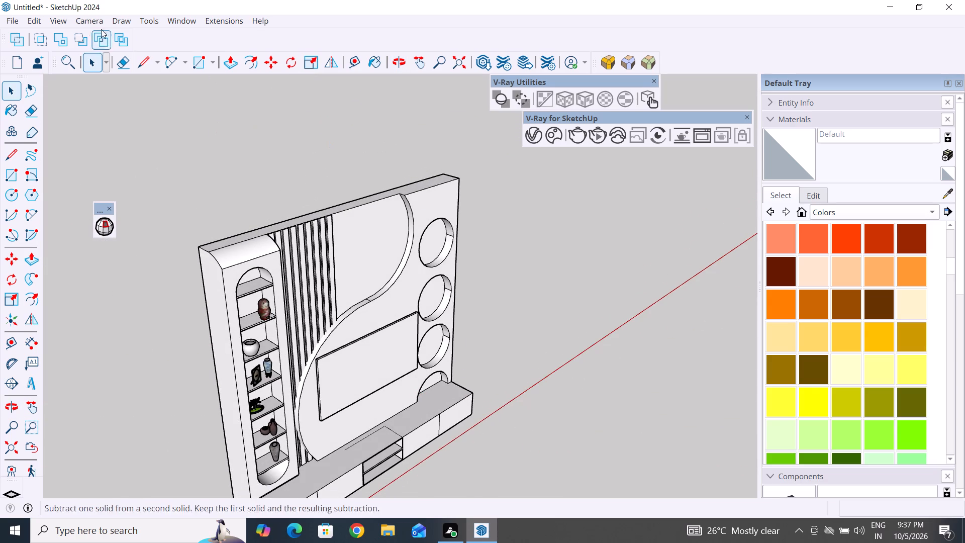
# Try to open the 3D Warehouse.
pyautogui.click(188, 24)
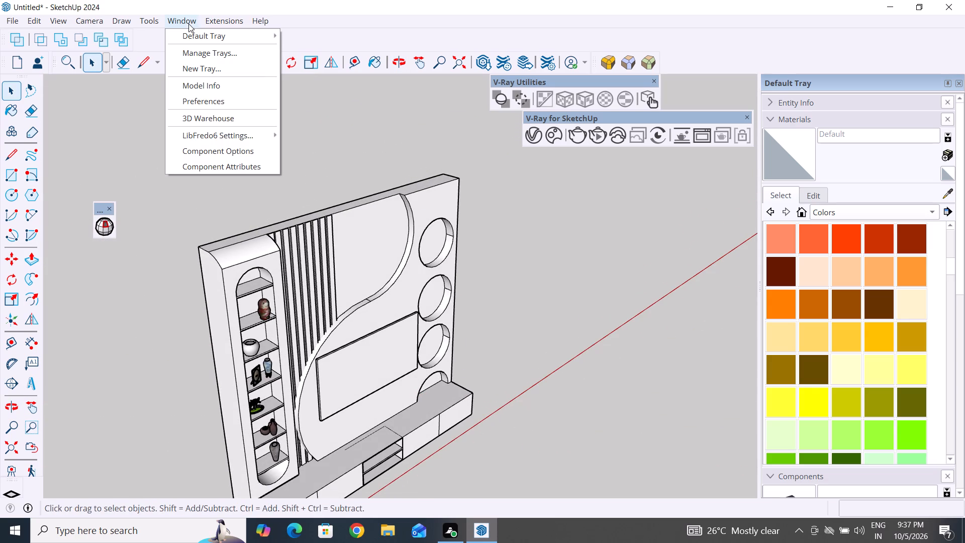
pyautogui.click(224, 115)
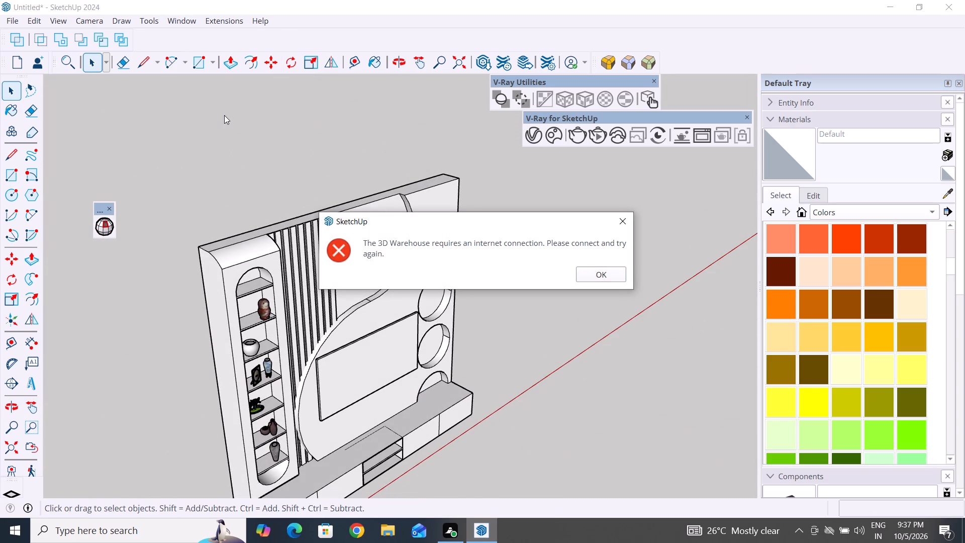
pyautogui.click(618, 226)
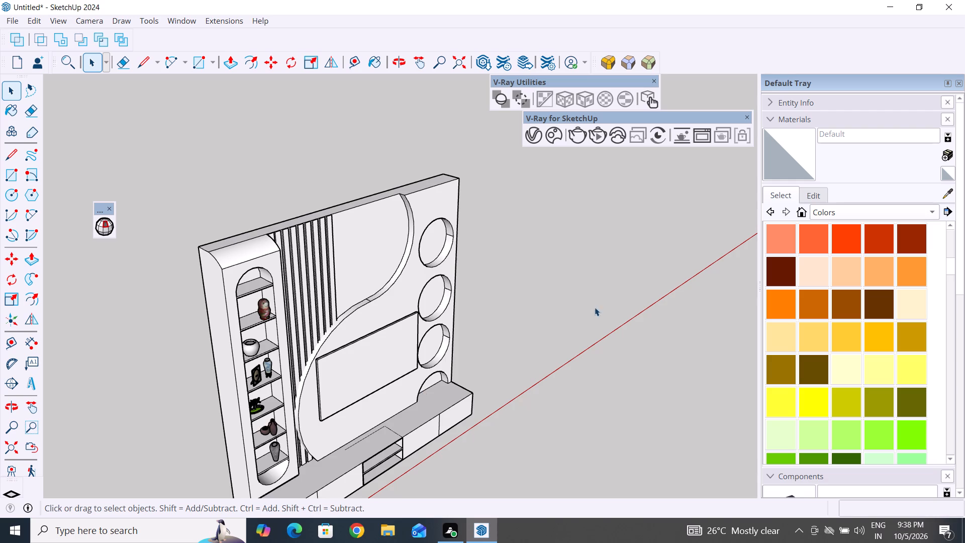
# Open the 3D Warehouse and search its models for FLOWER VASE.
pyautogui.scroll(-4, 533, 434)
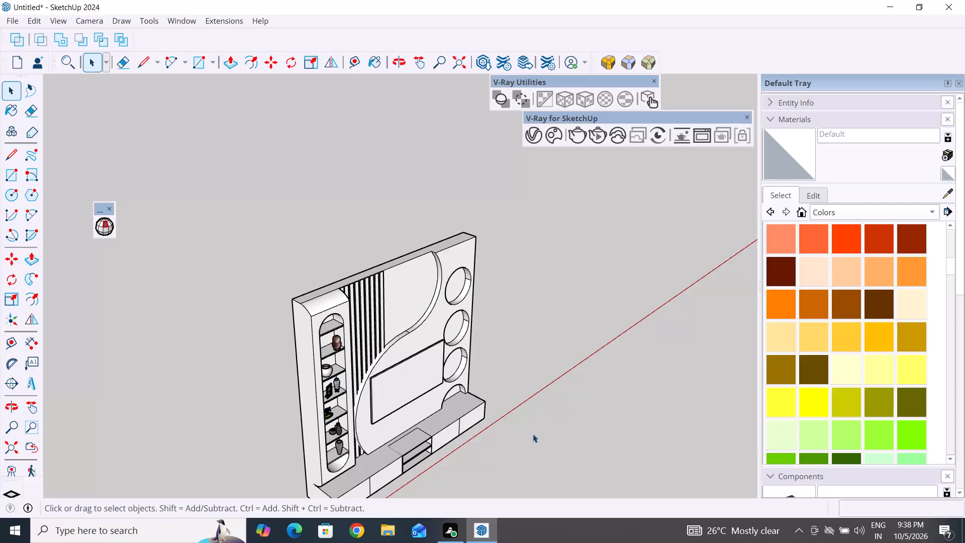
pyautogui.scroll(1, 448, 339)
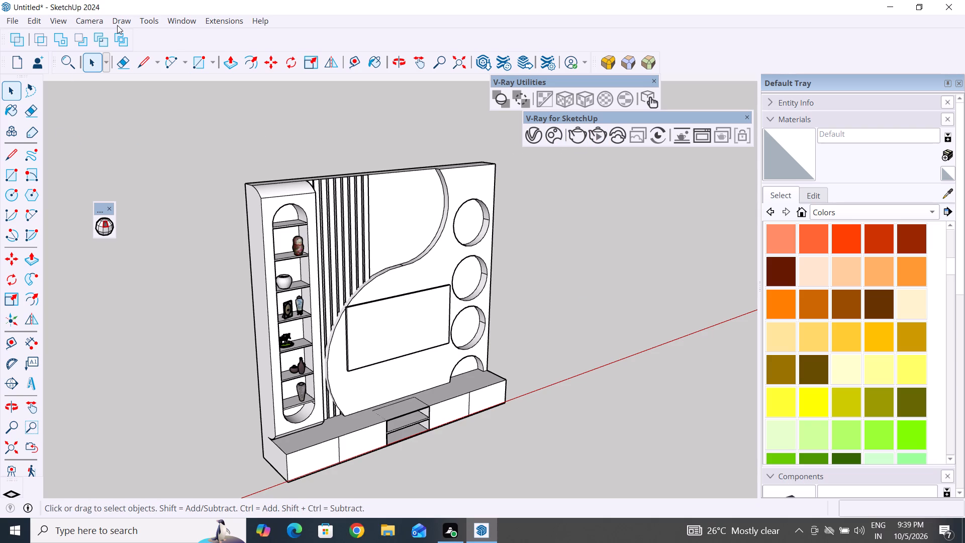
pyautogui.click(185, 21)
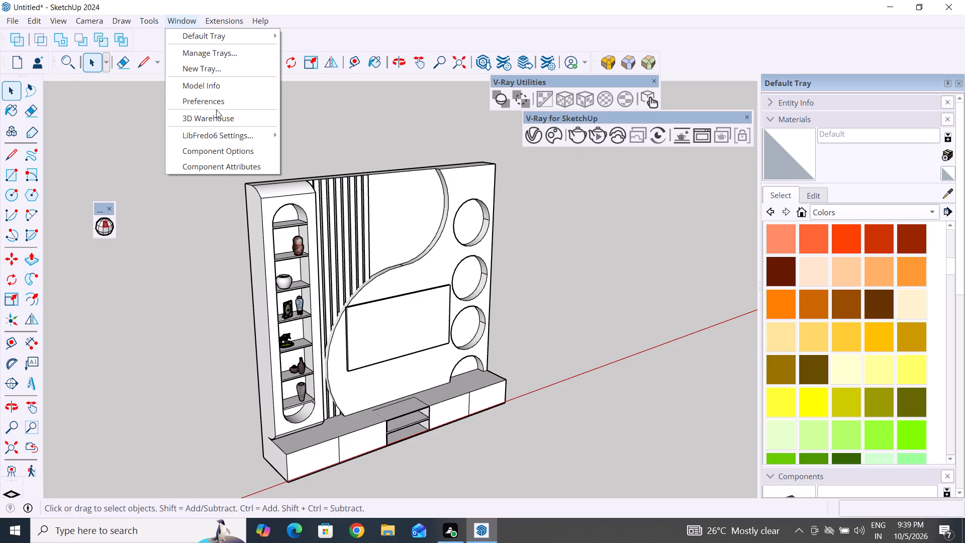
pyautogui.click(218, 116)
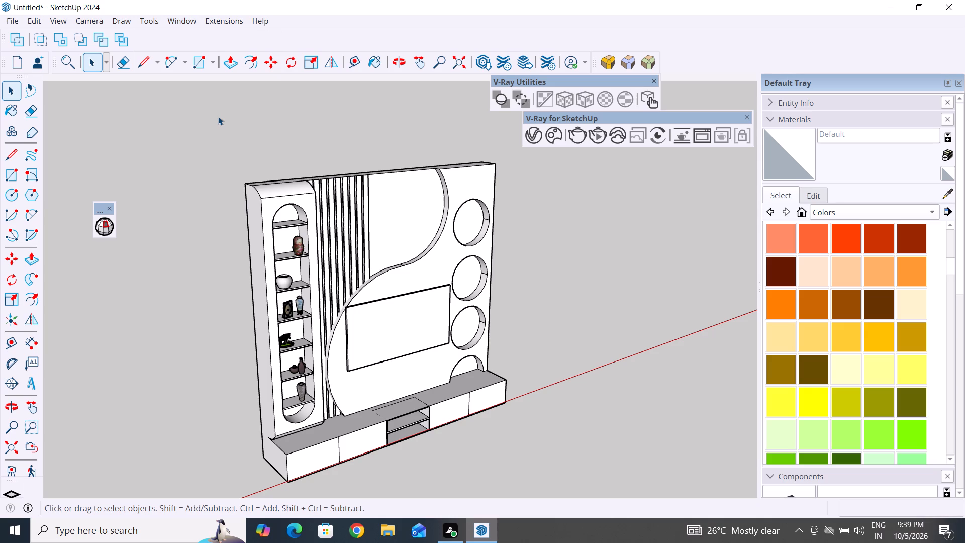
pyautogui.click(798, 531)
pyautogui.click(825, 488)
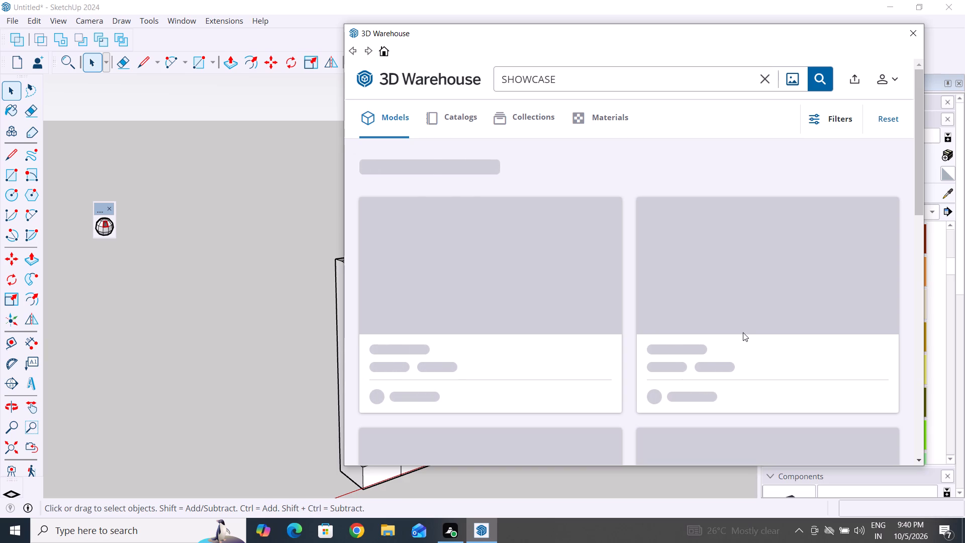
pyautogui.click(766, 78)
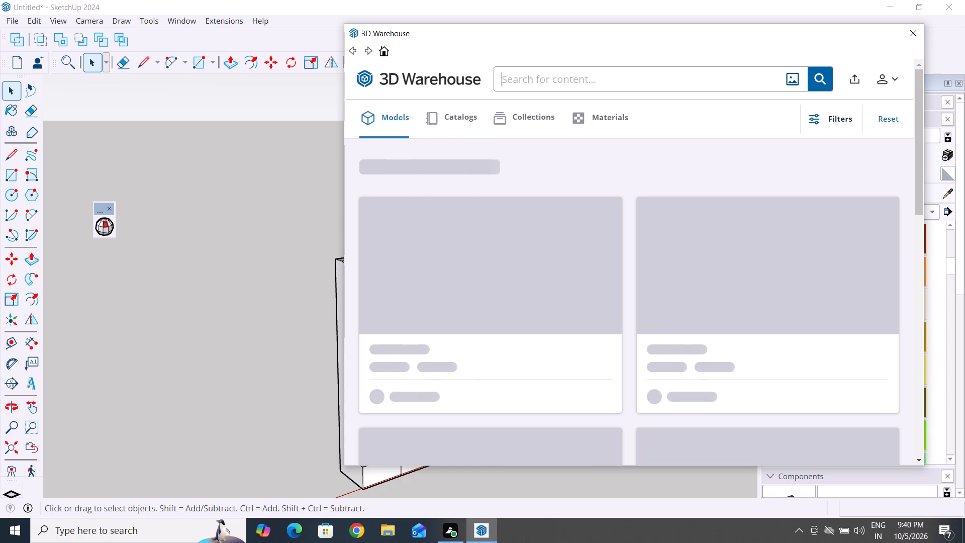
pyautogui.click(617, 81)
pyautogui.press('f')
pyautogui.write('LO')
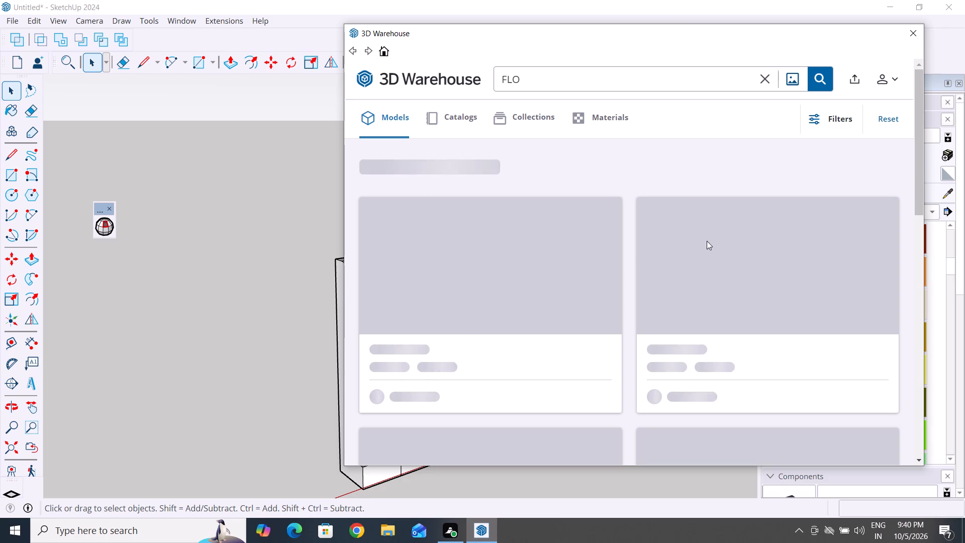
pyautogui.write('WER')
pyautogui.press('space')
pyautogui.write('VASE')
pyautogui.click(820, 75)
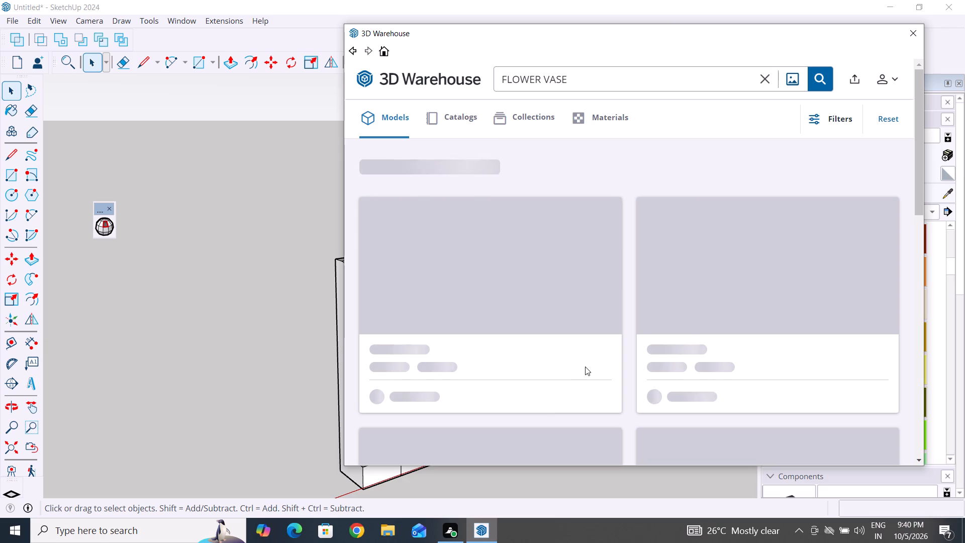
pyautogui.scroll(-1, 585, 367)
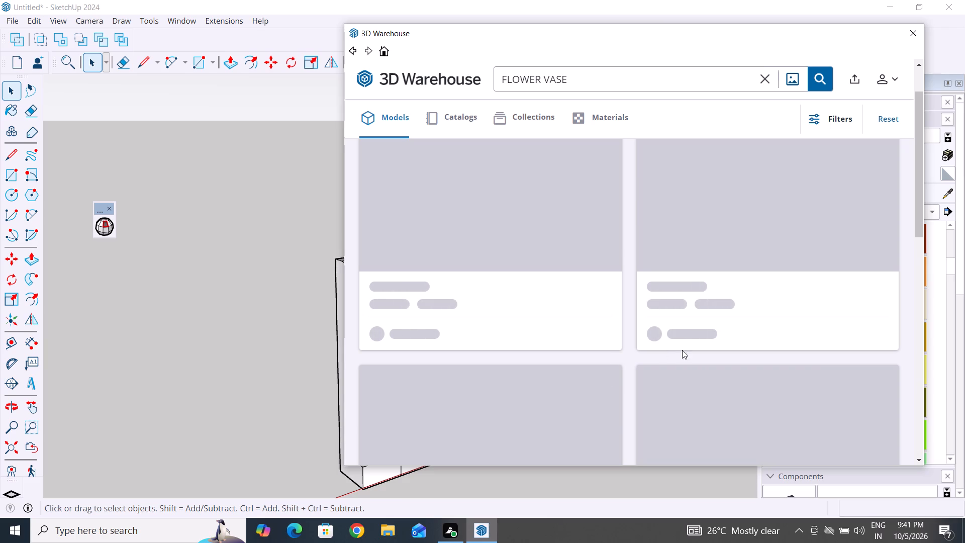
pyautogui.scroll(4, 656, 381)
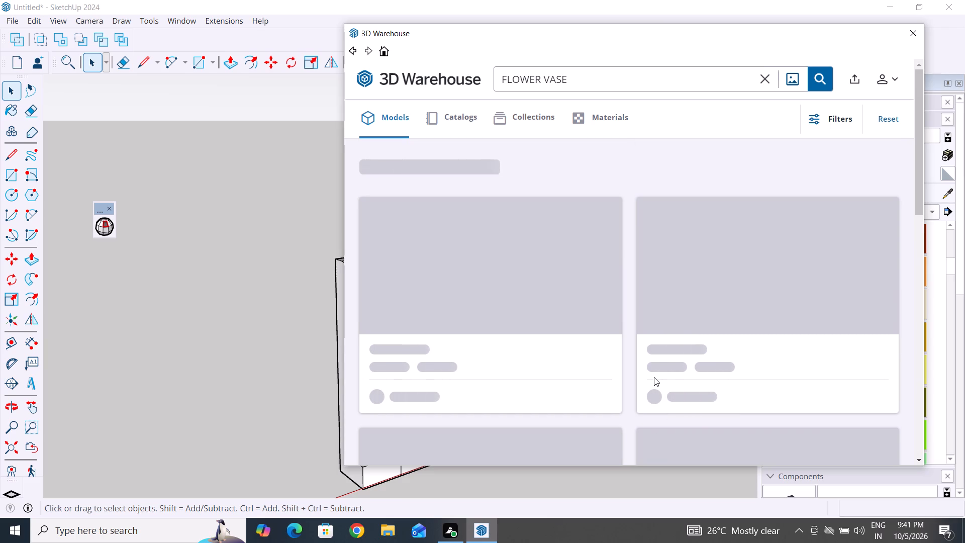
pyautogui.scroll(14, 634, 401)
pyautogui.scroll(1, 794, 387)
# Enlarge the 3D Warehouse window's height by extending its lower edge.
pyautogui.moveTo(630, 467); pyautogui.dragTo(633, 490)
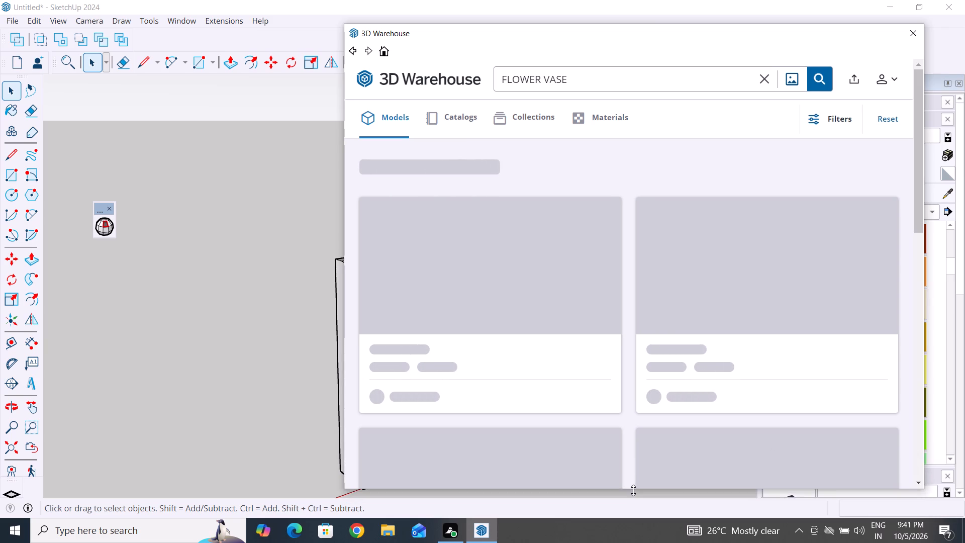
pyautogui.moveTo(633, 490); pyautogui.dragTo(632, 502)
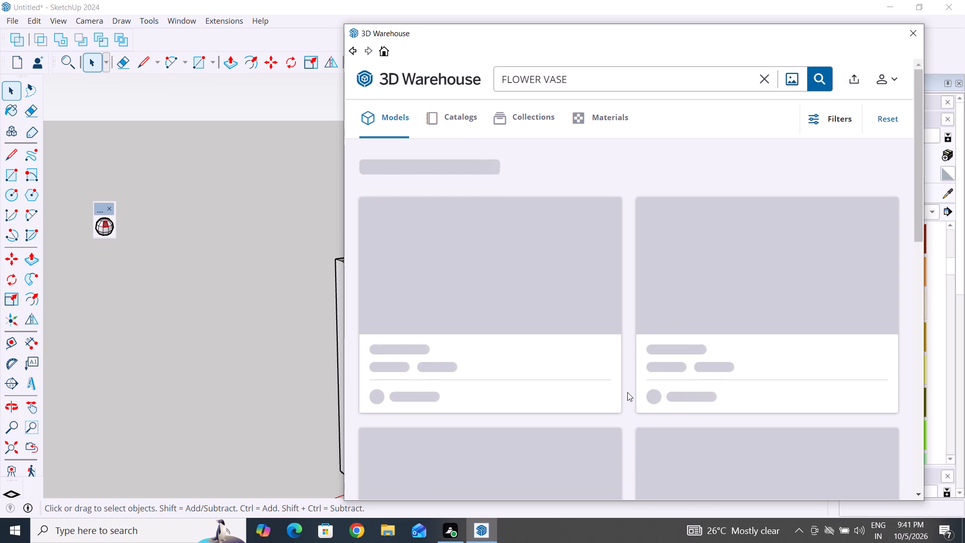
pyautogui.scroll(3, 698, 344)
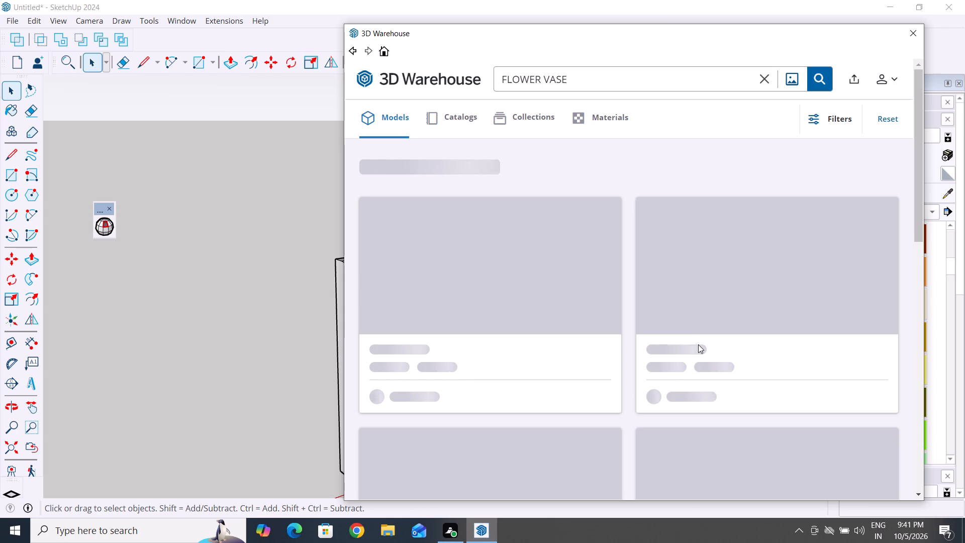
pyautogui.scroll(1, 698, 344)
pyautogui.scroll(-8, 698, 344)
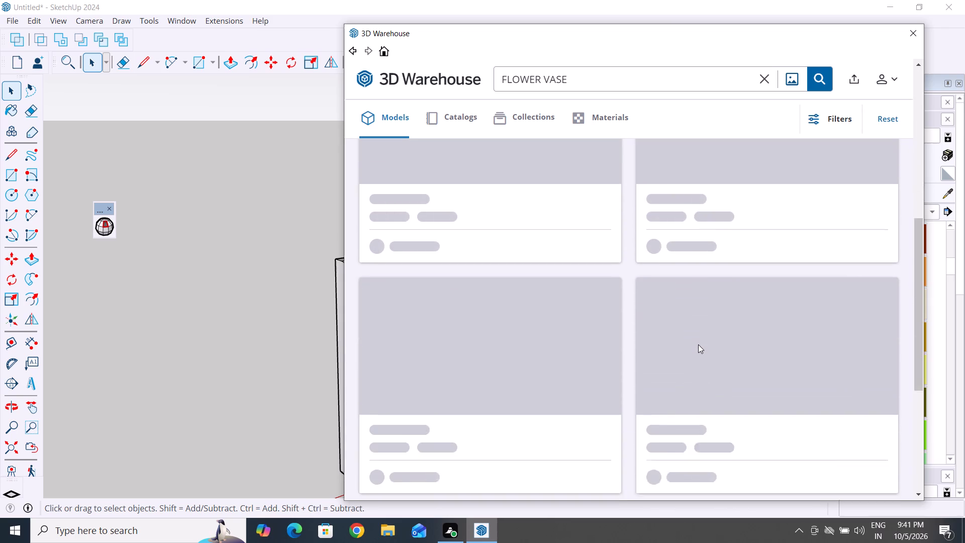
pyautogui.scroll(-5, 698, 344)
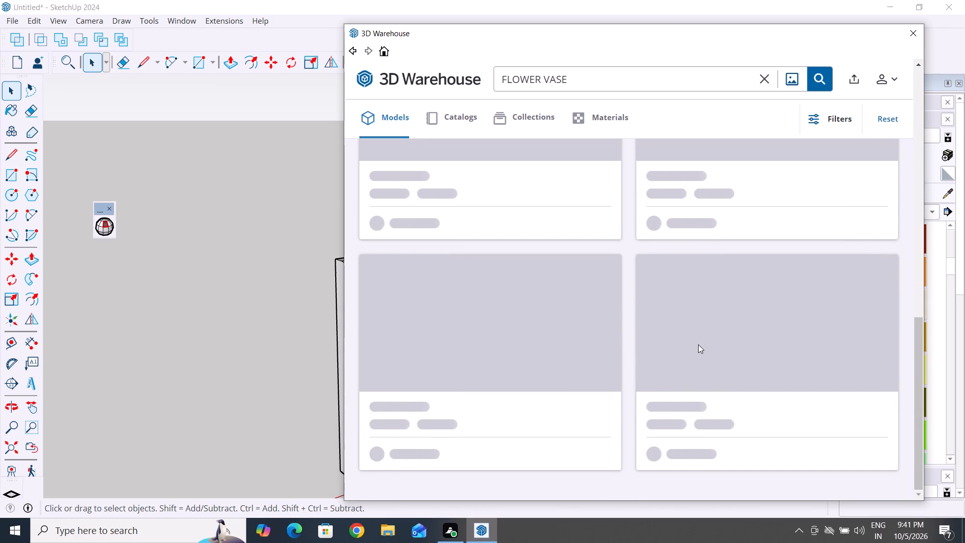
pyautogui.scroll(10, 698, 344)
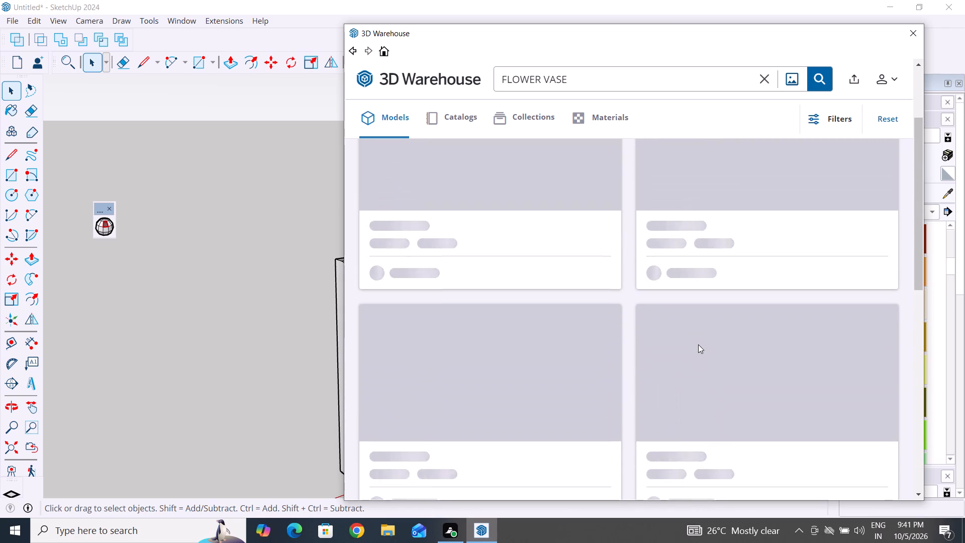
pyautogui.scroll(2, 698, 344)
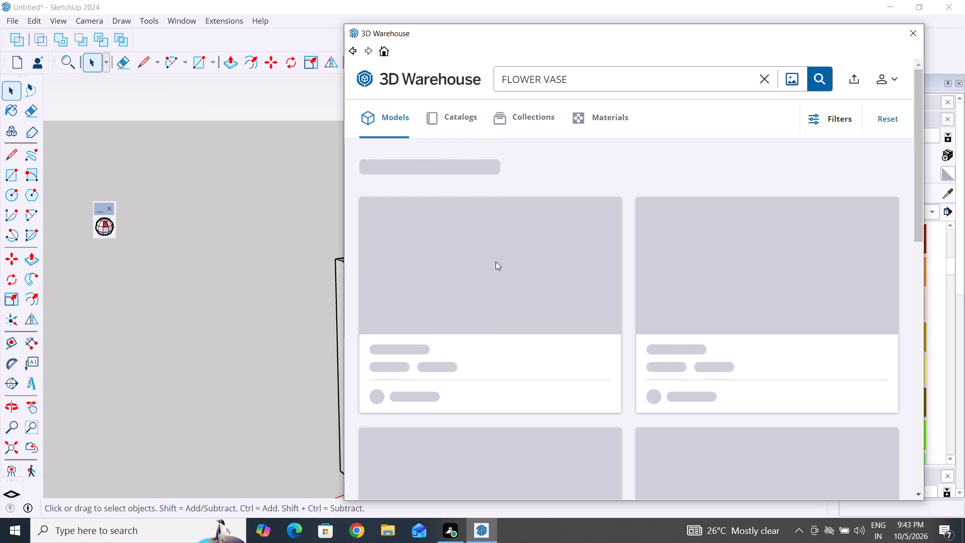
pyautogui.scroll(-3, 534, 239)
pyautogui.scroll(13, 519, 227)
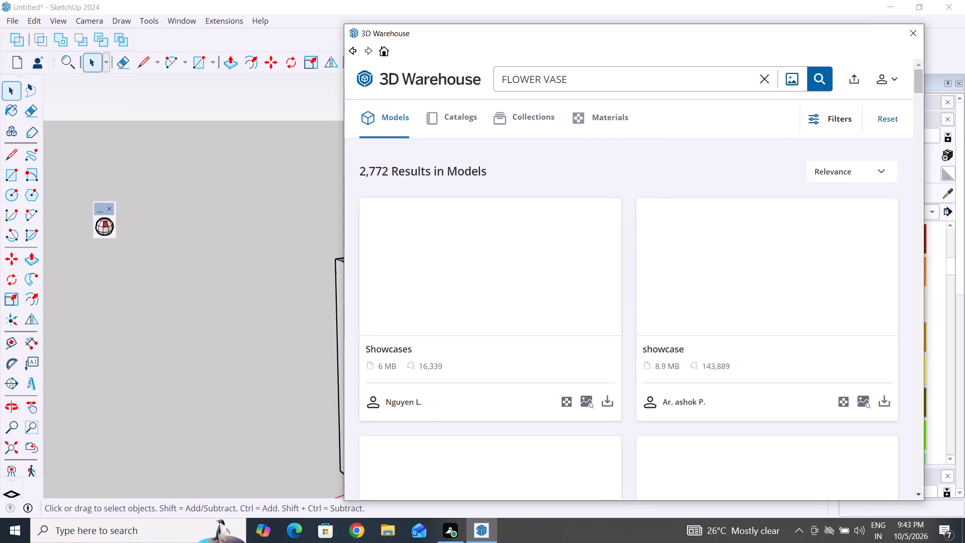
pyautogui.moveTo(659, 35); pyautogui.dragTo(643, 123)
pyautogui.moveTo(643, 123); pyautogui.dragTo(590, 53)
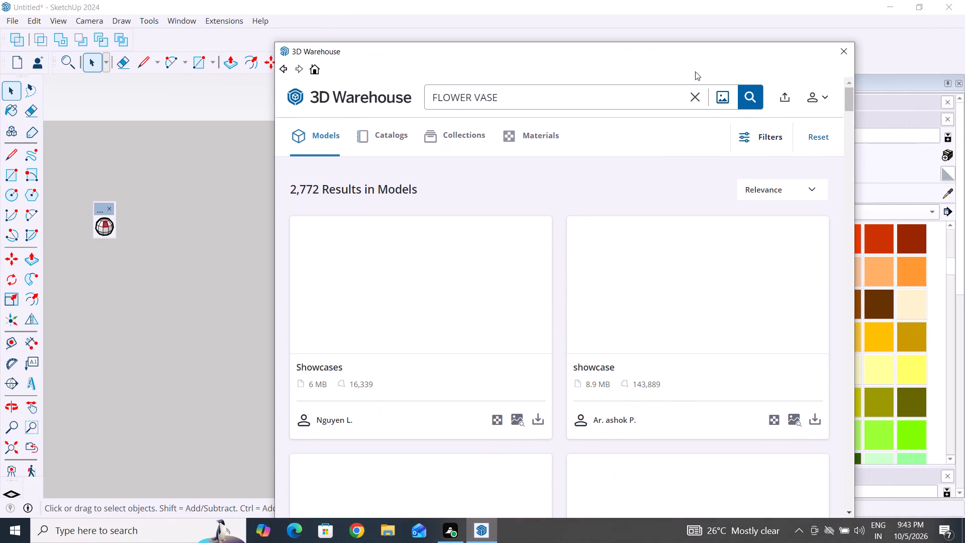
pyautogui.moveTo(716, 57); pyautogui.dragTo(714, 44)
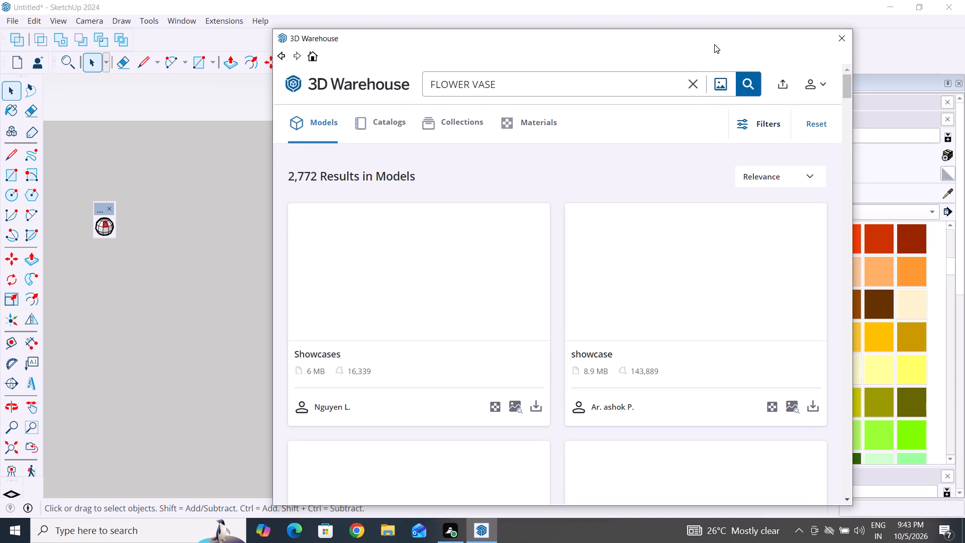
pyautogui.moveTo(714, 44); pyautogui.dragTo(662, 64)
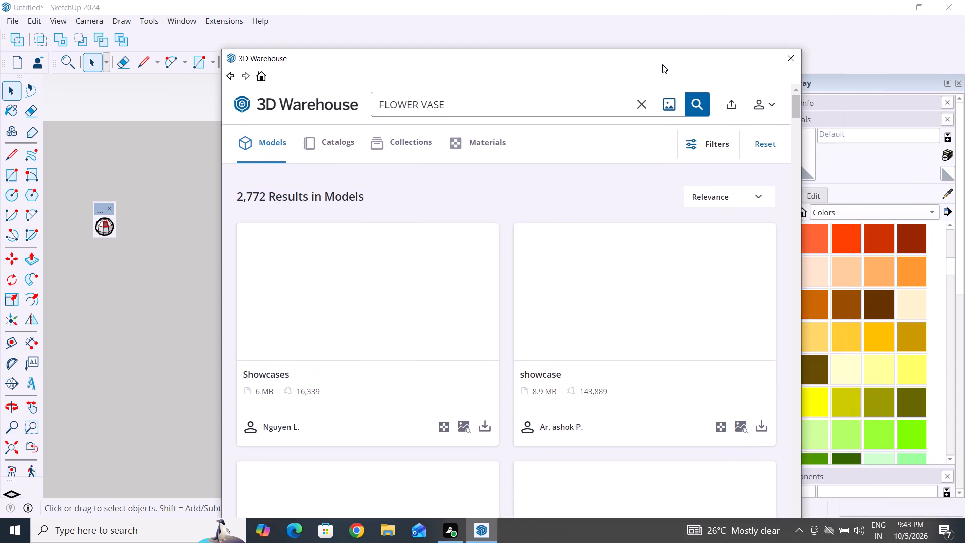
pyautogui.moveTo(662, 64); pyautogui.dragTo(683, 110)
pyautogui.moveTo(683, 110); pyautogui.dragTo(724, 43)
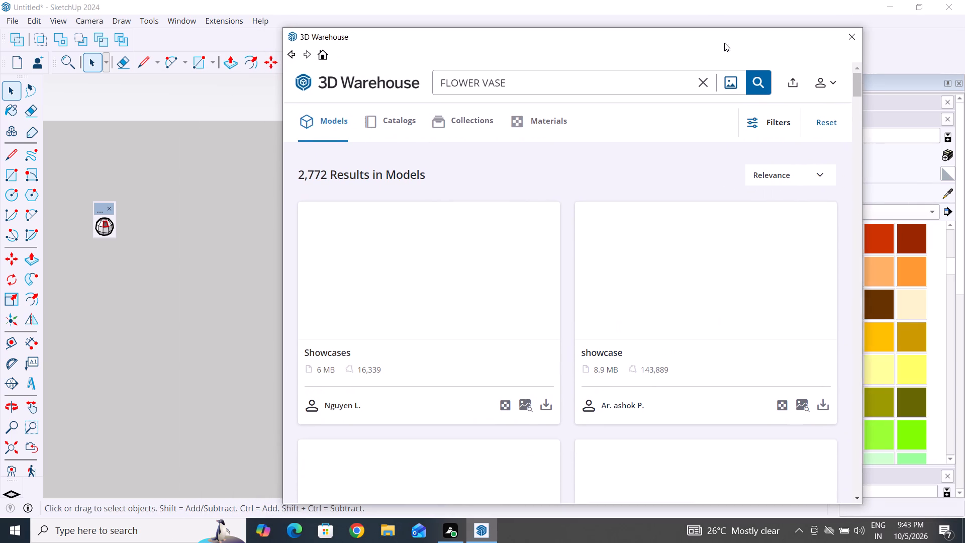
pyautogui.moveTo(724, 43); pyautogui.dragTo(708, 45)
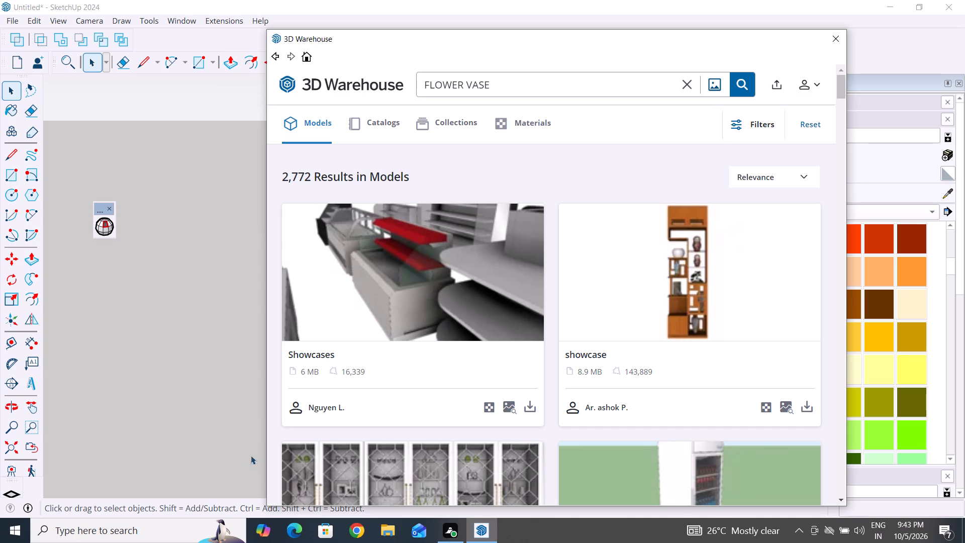
# Browse the listed 3D Warehouse showcase models and their thumbnails for ornaments or a vase suited to the TV wall unit.
pyautogui.scroll(-5, 544, 389)
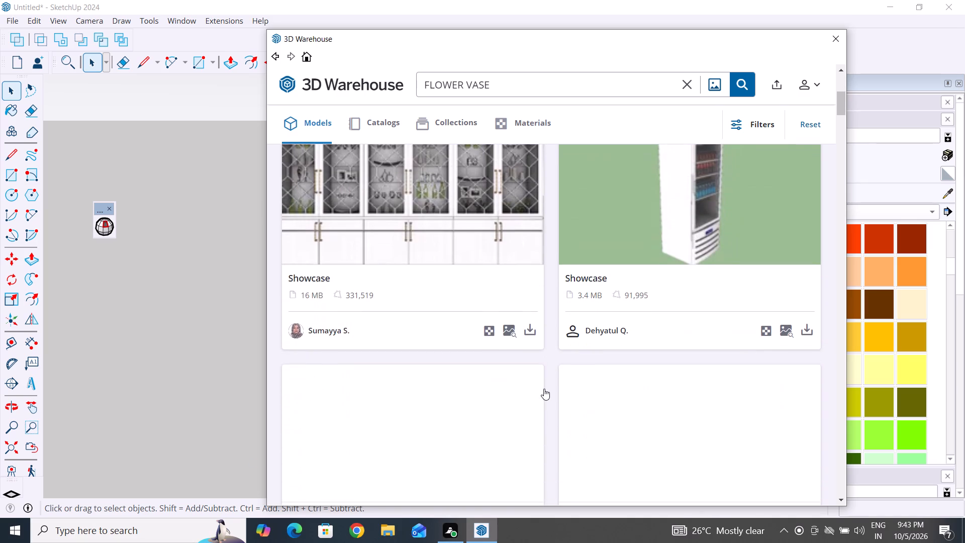
pyautogui.scroll(-1, 544, 389)
pyautogui.scroll(4, 534, 338)
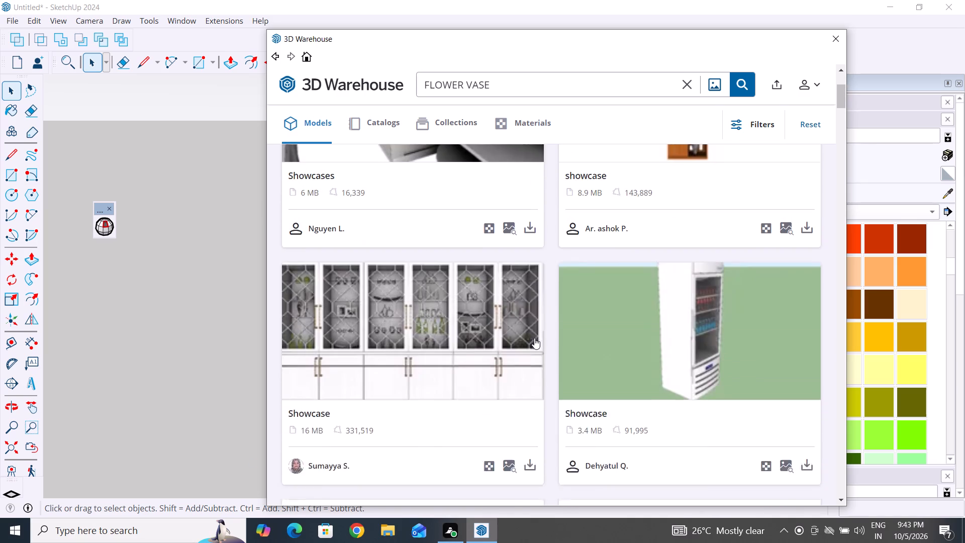
pyautogui.scroll(10, 537, 331)
pyautogui.scroll(-5, 537, 331)
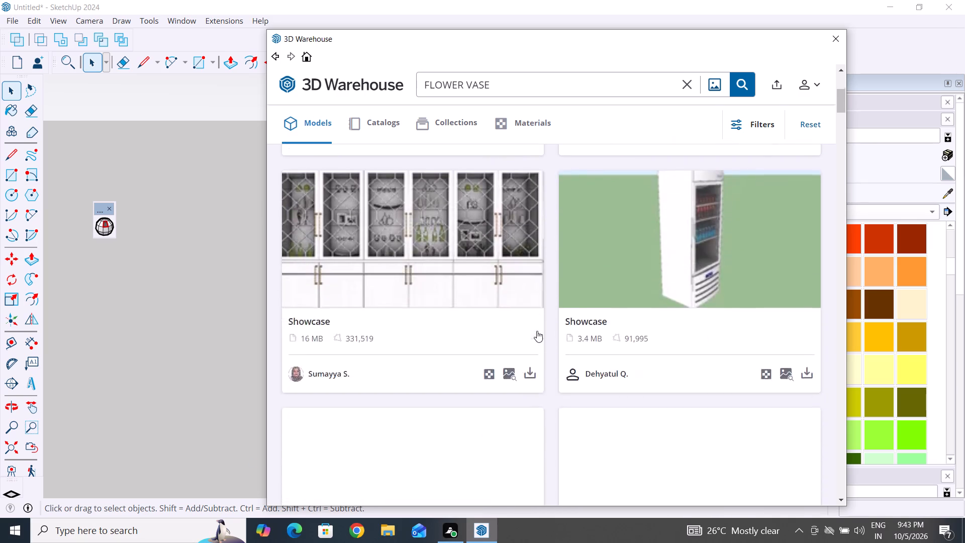
pyautogui.scroll(-11, 537, 331)
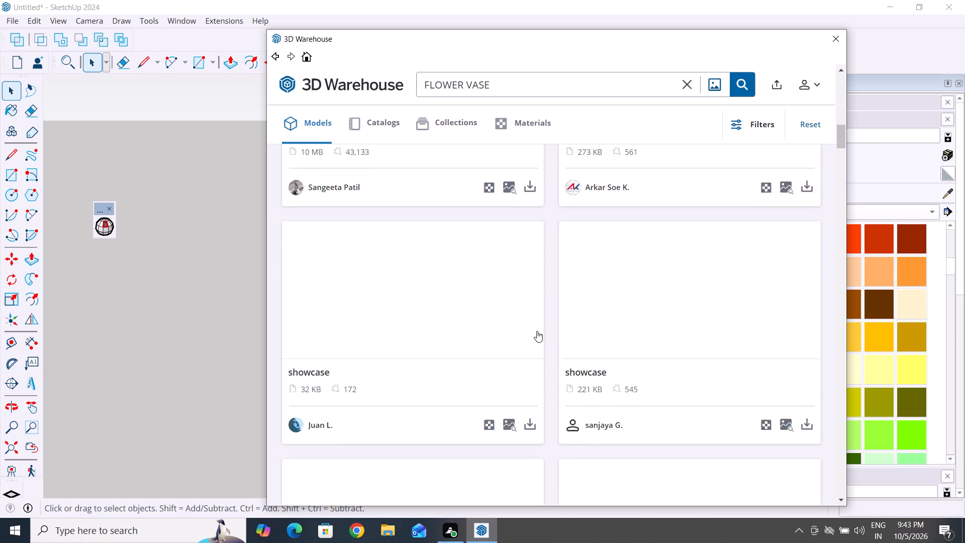
pyautogui.scroll(-8, 537, 331)
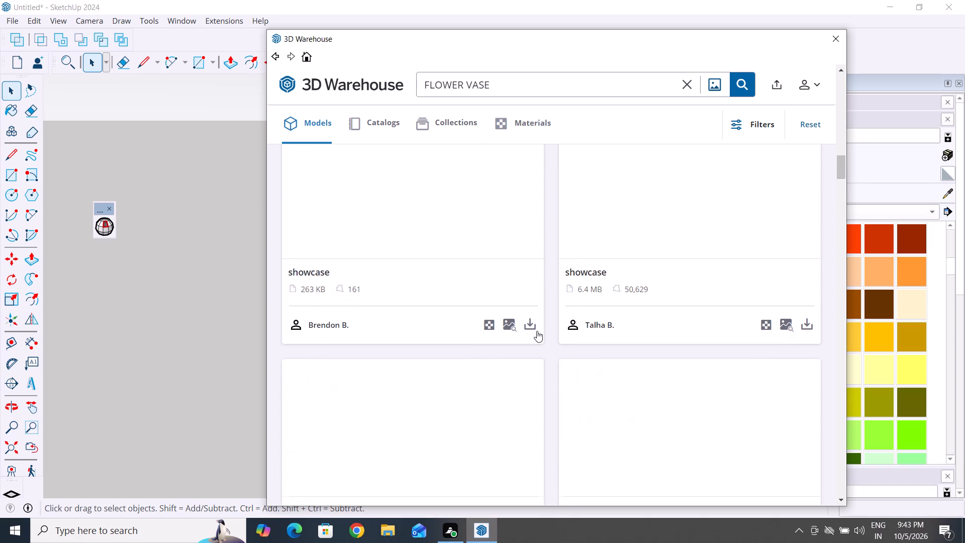
pyautogui.scroll(-6, 537, 331)
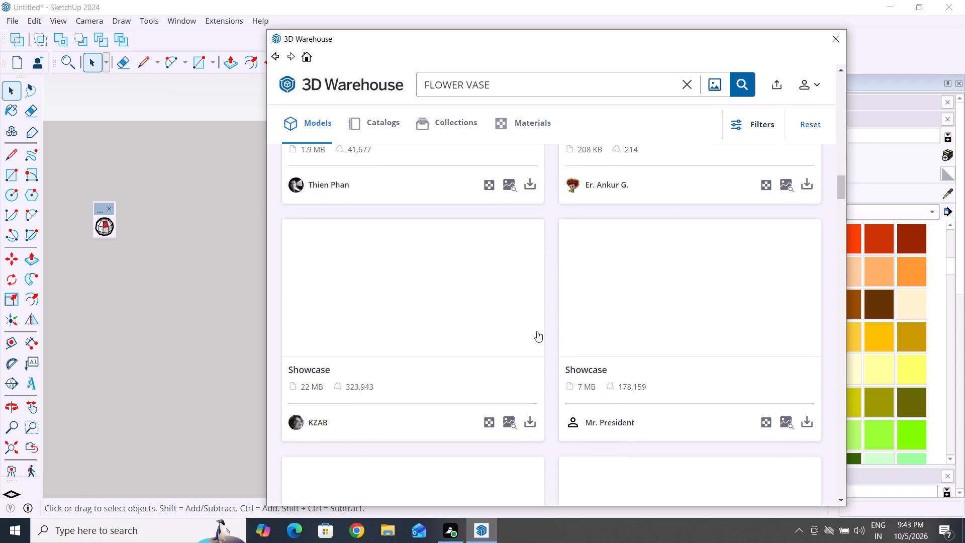
pyautogui.scroll(-5, 537, 331)
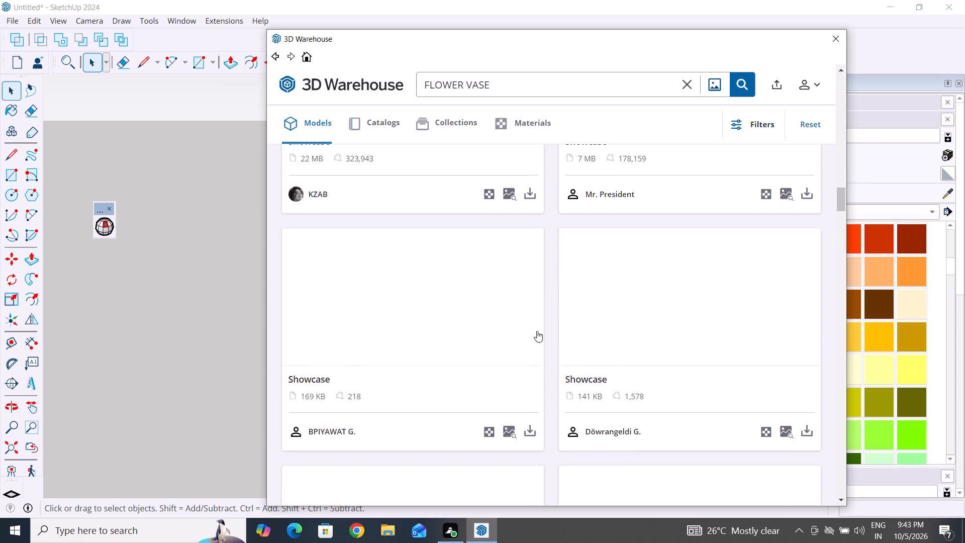
pyautogui.scroll(-6, 537, 331)
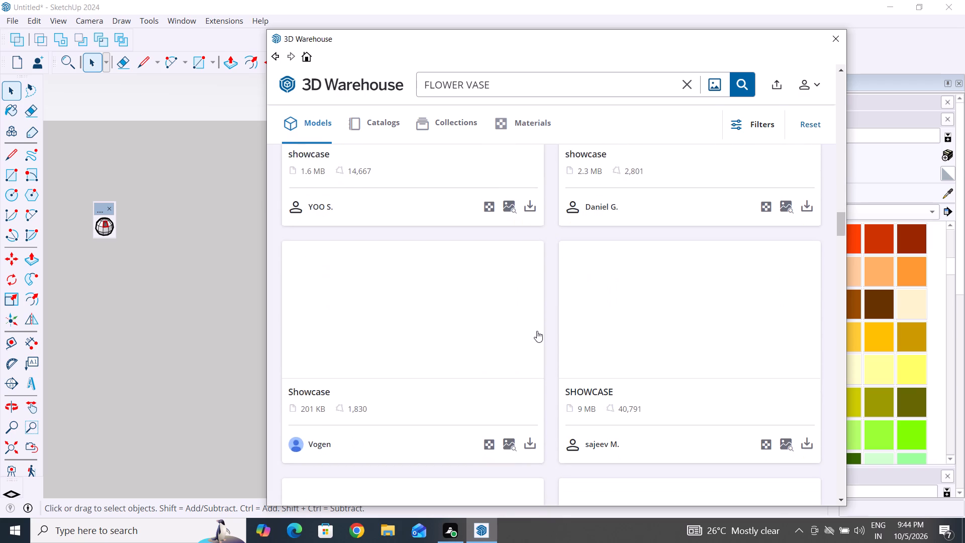
pyautogui.scroll(-3, 537, 331)
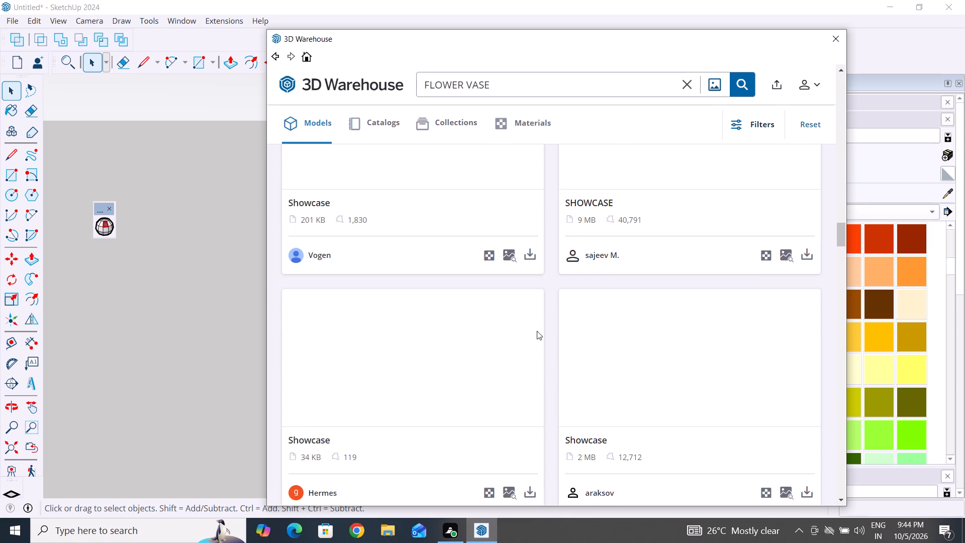
pyautogui.scroll(-3, 537, 331)
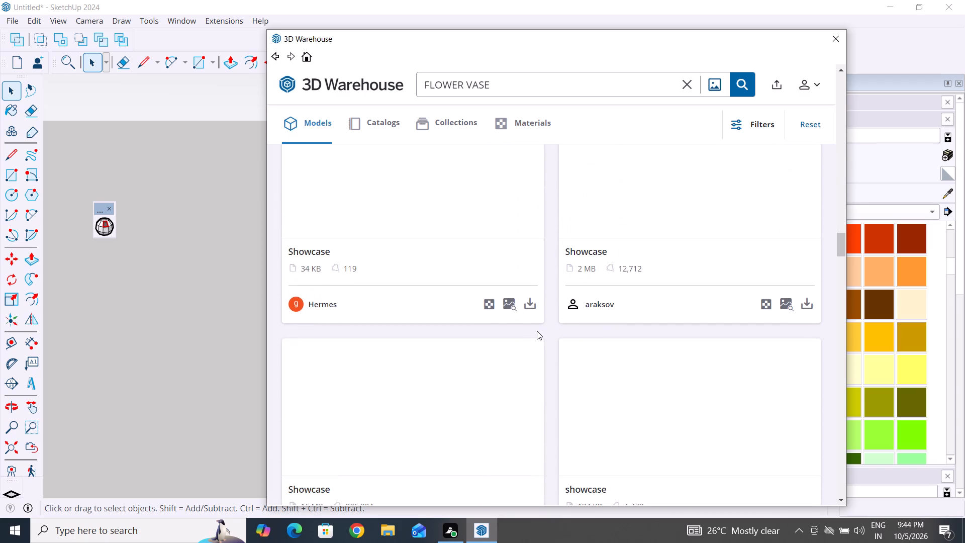
pyautogui.scroll(-10, 543, 341)
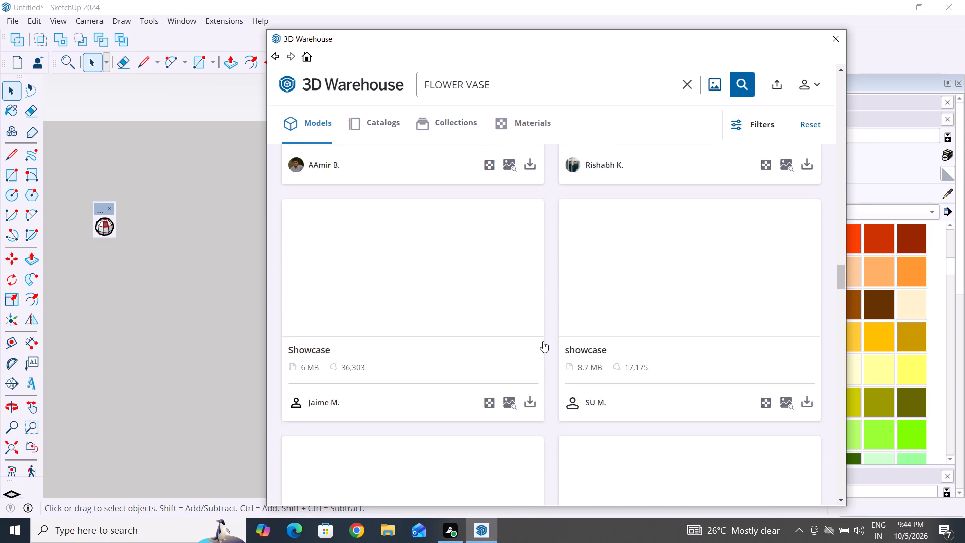
pyautogui.scroll(-2, 543, 341)
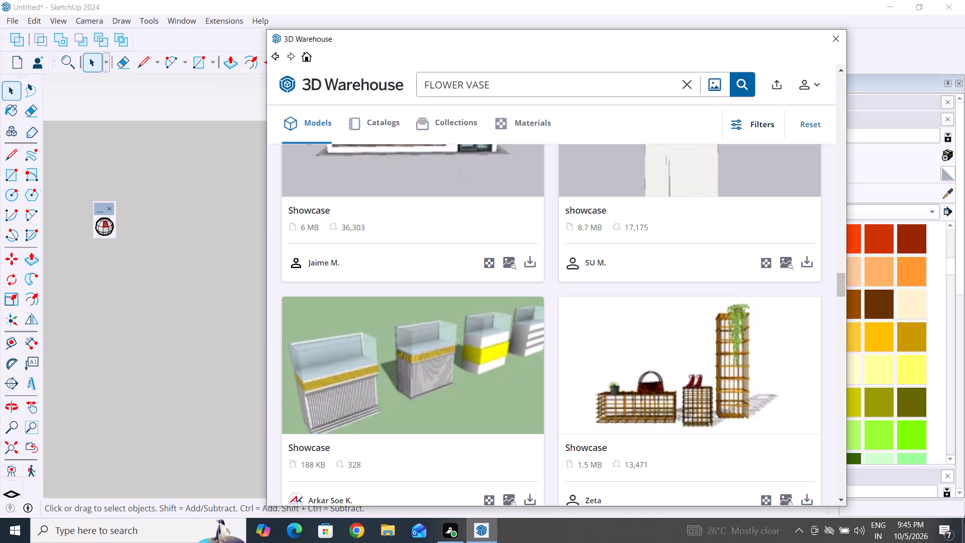
pyautogui.scroll(4, 741, 323)
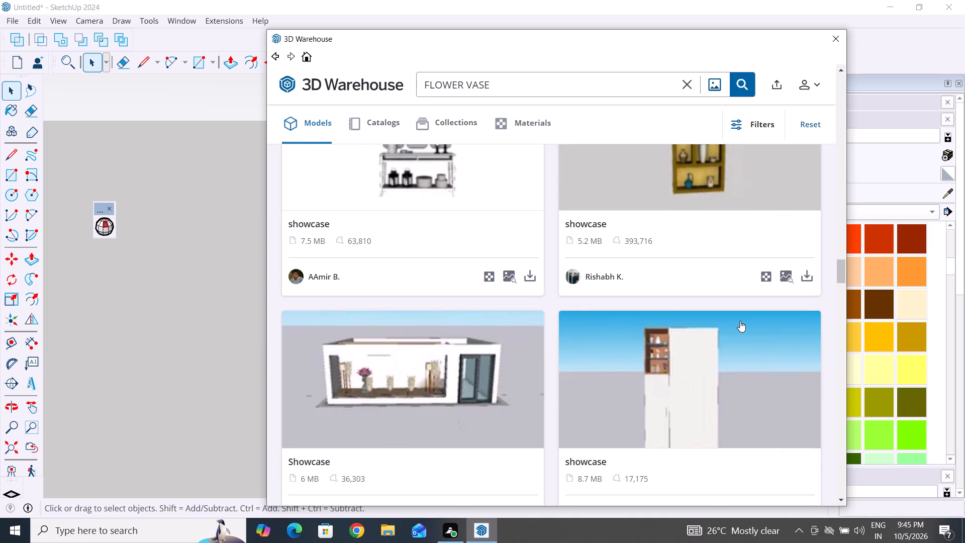
pyautogui.scroll(8, 740, 321)
pyautogui.scroll(-4, 740, 321)
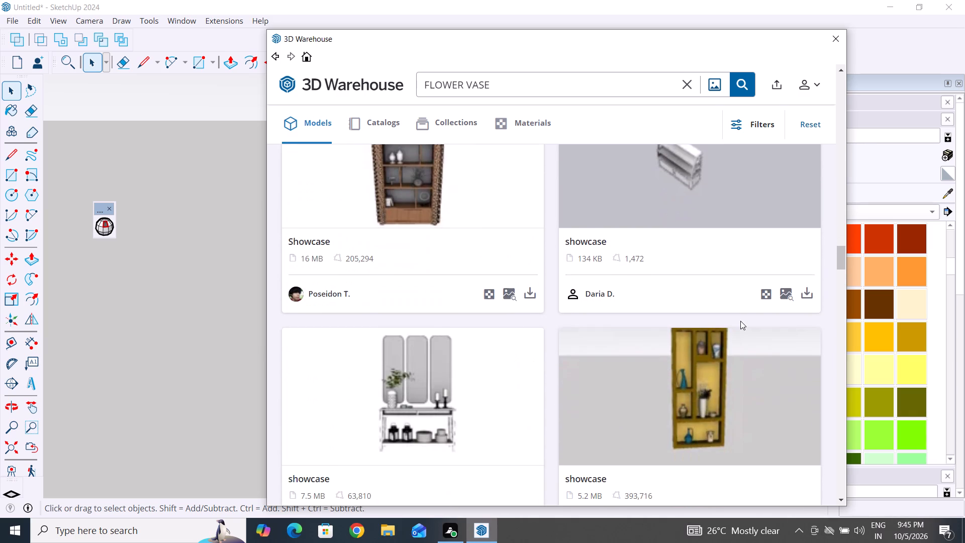
pyautogui.scroll(-7, 537, 371)
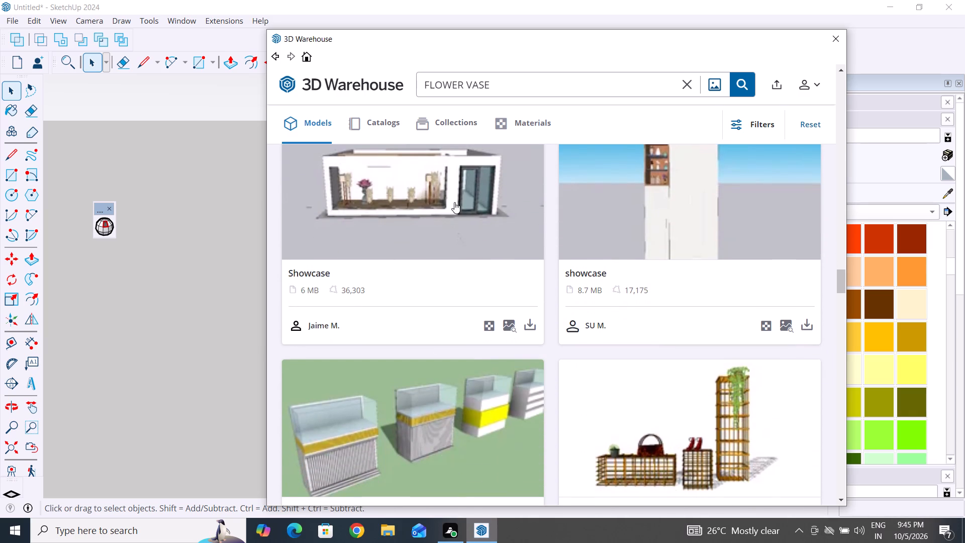
pyautogui.scroll(-7, 326, 412)
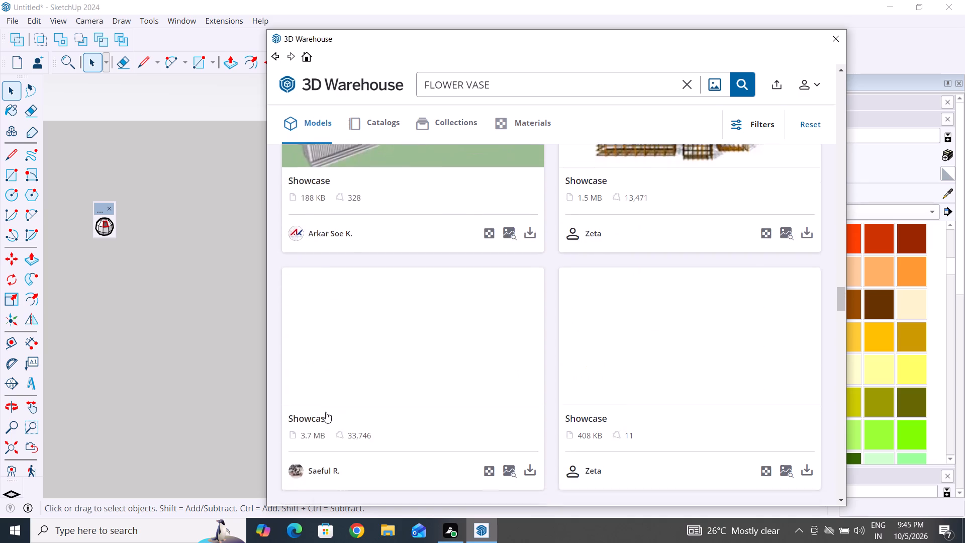
pyautogui.scroll(-5, 326, 412)
pyautogui.scroll(12, 326, 412)
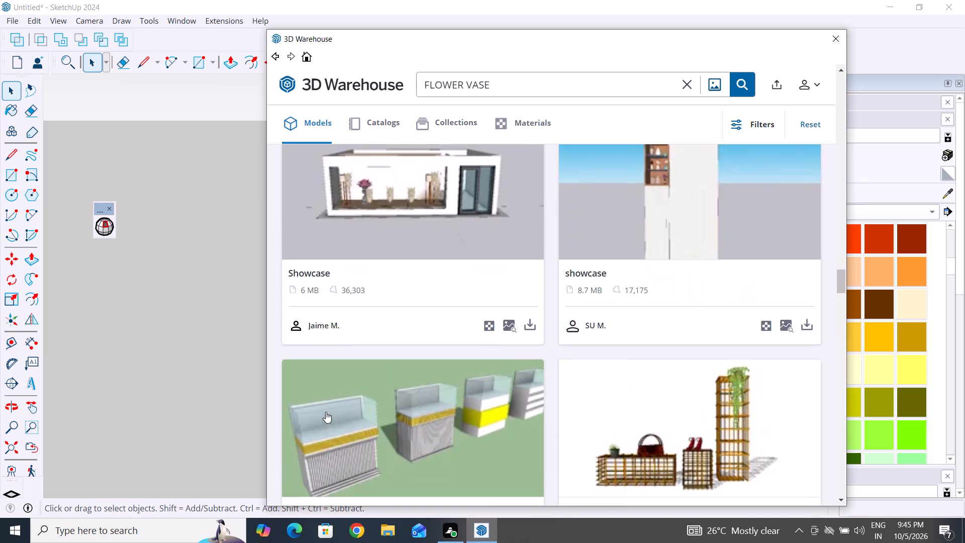
pyautogui.scroll(1, 648, 367)
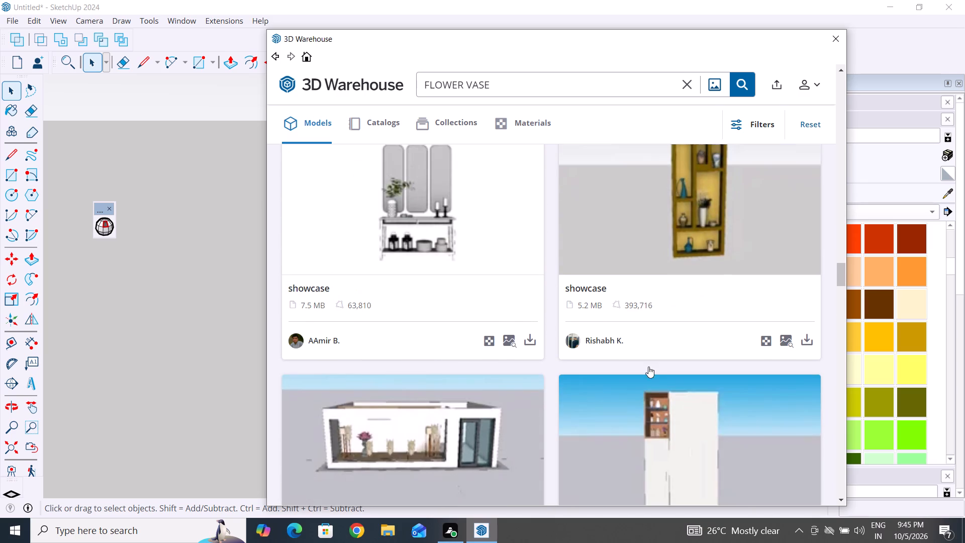
pyautogui.scroll(3, 648, 367)
pyautogui.scroll(3, 489, 344)
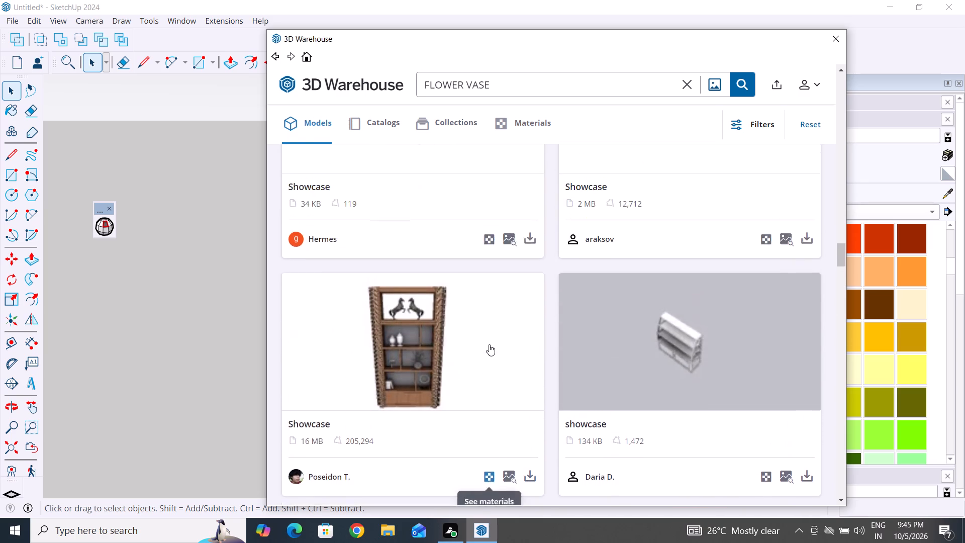
pyautogui.scroll(5, 489, 344)
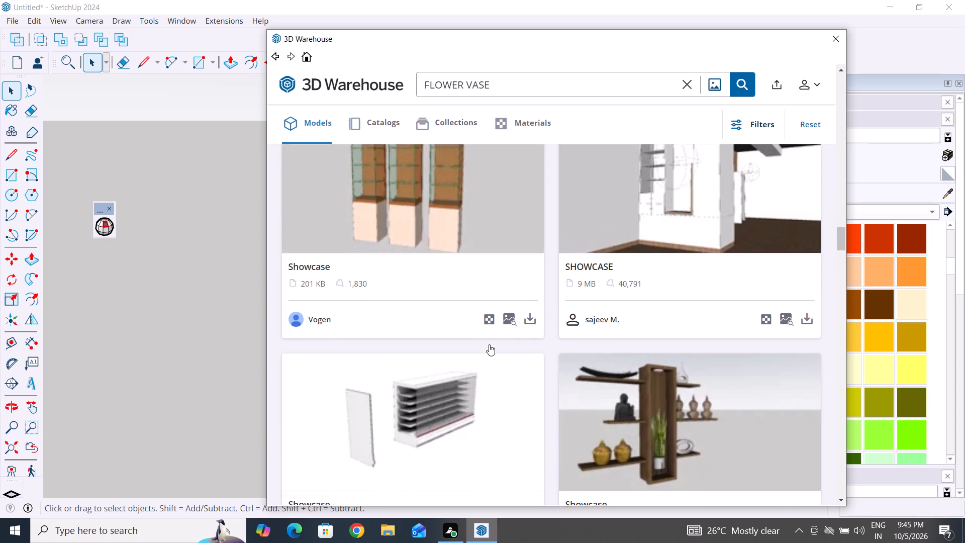
pyautogui.scroll(3, 489, 344)
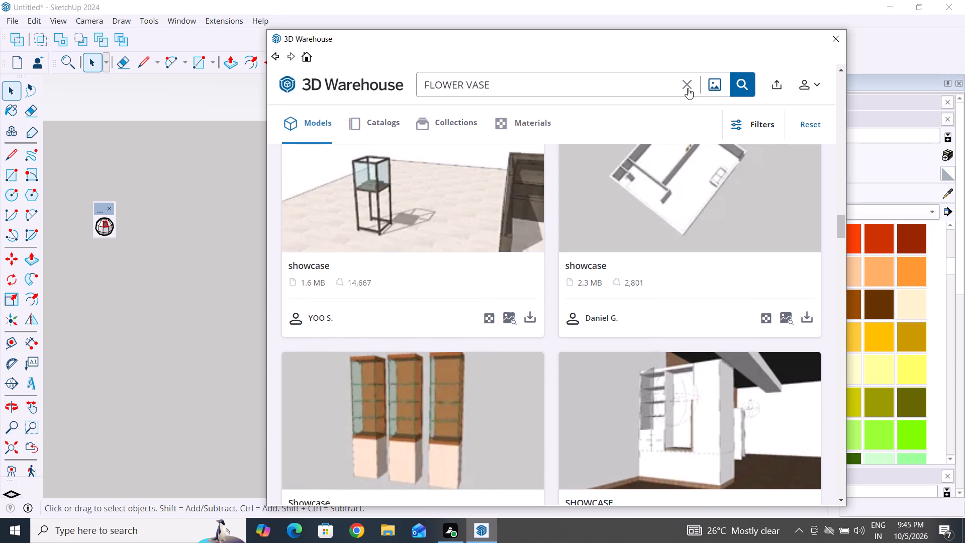
# Retry the FLOWER VASE model search and look back through the listed models to the start of the results.
pyautogui.click(743, 85)
pyautogui.scroll(3, 629, 341)
pyautogui.scroll(5, 487, 286)
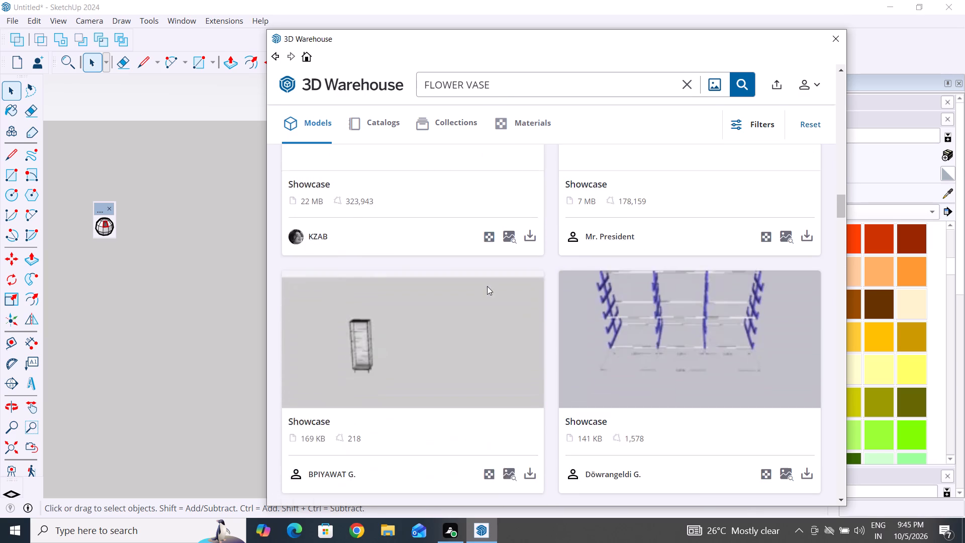
pyautogui.scroll(18, 487, 286)
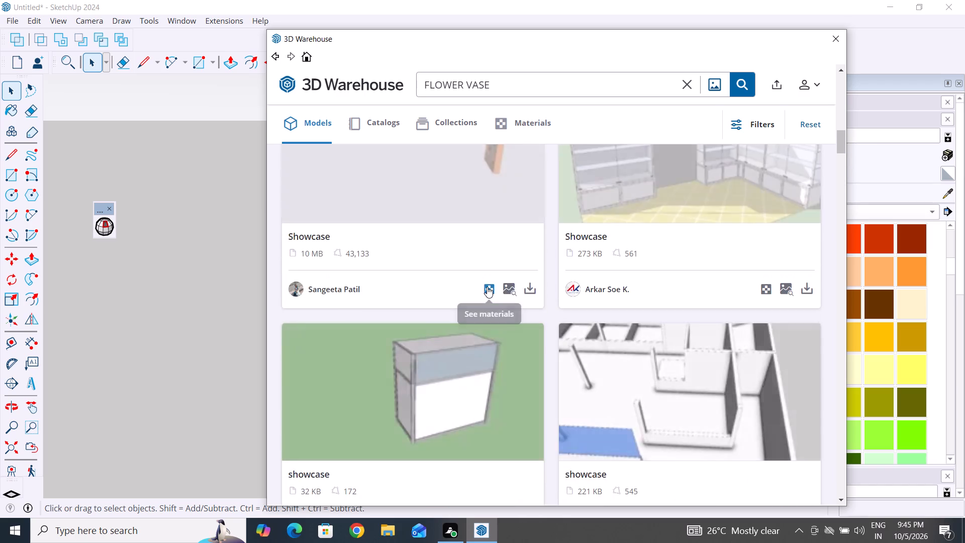
pyautogui.scroll(16, 487, 287)
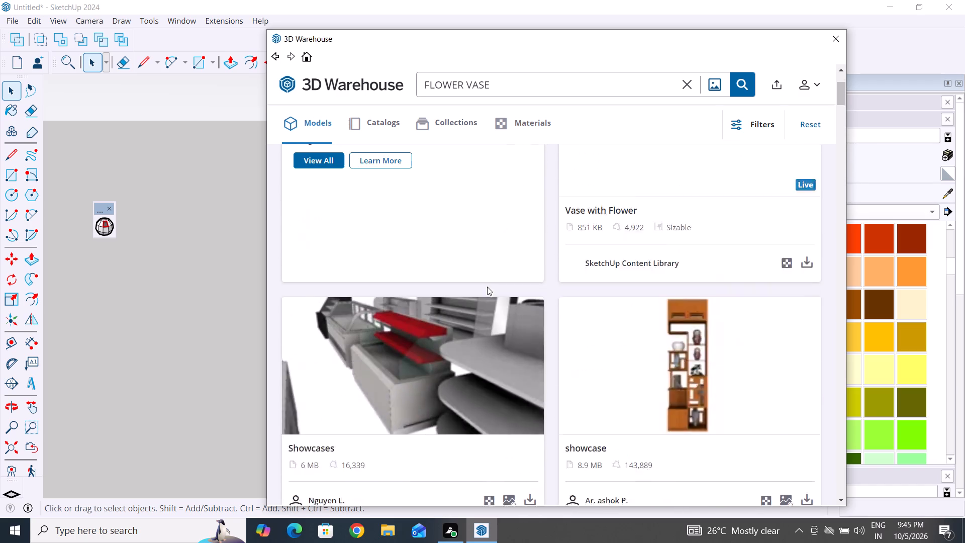
pyautogui.scroll(6, 487, 287)
# Clear the search text, re-enter FLOWER VASE and search the 3D Warehouse models again.
pyautogui.click(529, 89)
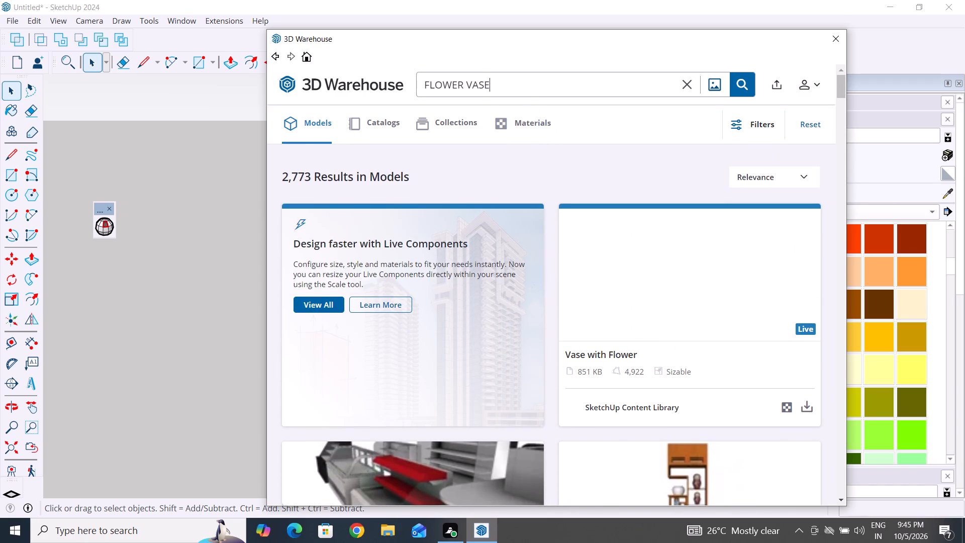
pyautogui.press('BackSpace')
pyautogui.press('BackSpace')
pyautogui.press('BackSpace')
pyautogui.press('BackSpace')
pyautogui.press('BackSpace')
pyautogui.press('BackSpace')
pyautogui.press('BackSpace')
pyautogui.press('BackSpace')
pyautogui.press('BackSpace')
pyautogui.press('BackSpace')
pyautogui.press('BackSpace')
pyautogui.press('BackSpace')
pyautogui.press('BackSpace')
pyautogui.press('BackSpace')
pyautogui.press('BackSpace')
pyautogui.press('BackSpace')
pyautogui.press('BackSpace')
pyautogui.press('BackSpace')
pyautogui.press('BackSpace')
pyautogui.press('BackSpace')
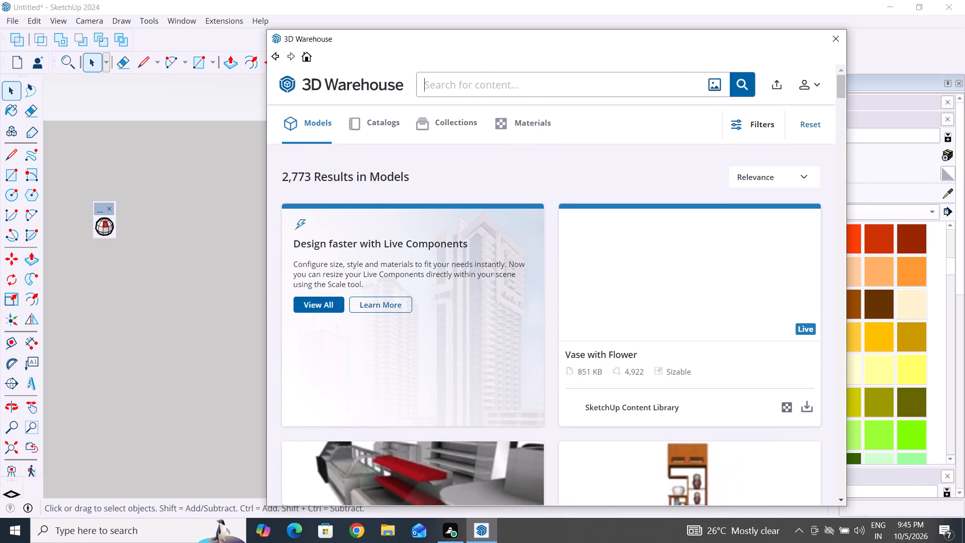
pyautogui.write('FLOWER VASE')
pyautogui.press('space')
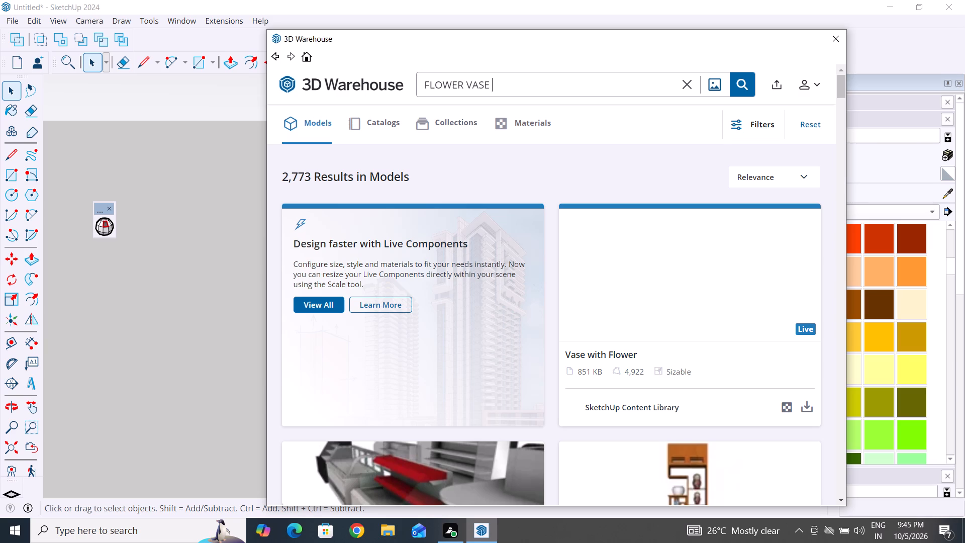
pyautogui.press('Return')
pyautogui.click(739, 86)
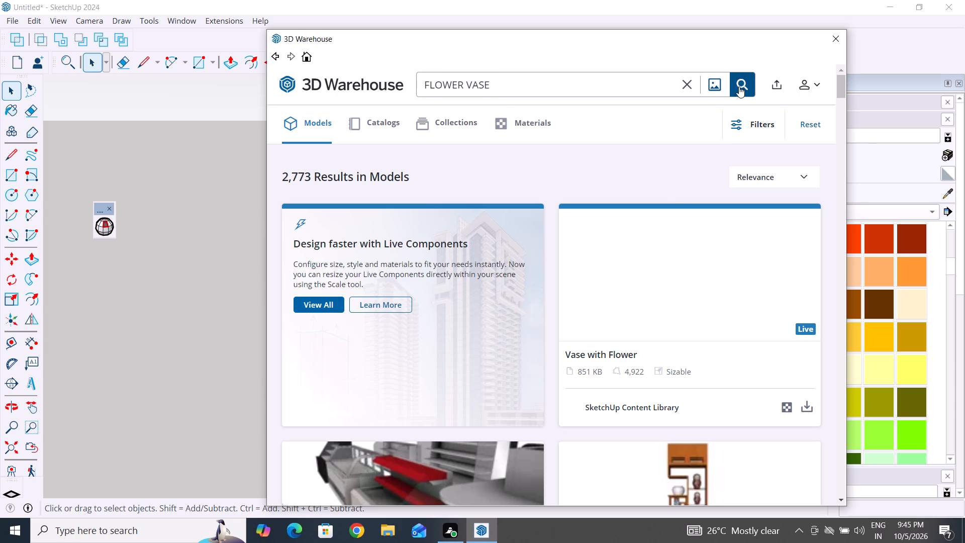
# Check the listed models and their thumbnails for flower vases.
pyautogui.scroll(-6, 582, 442)
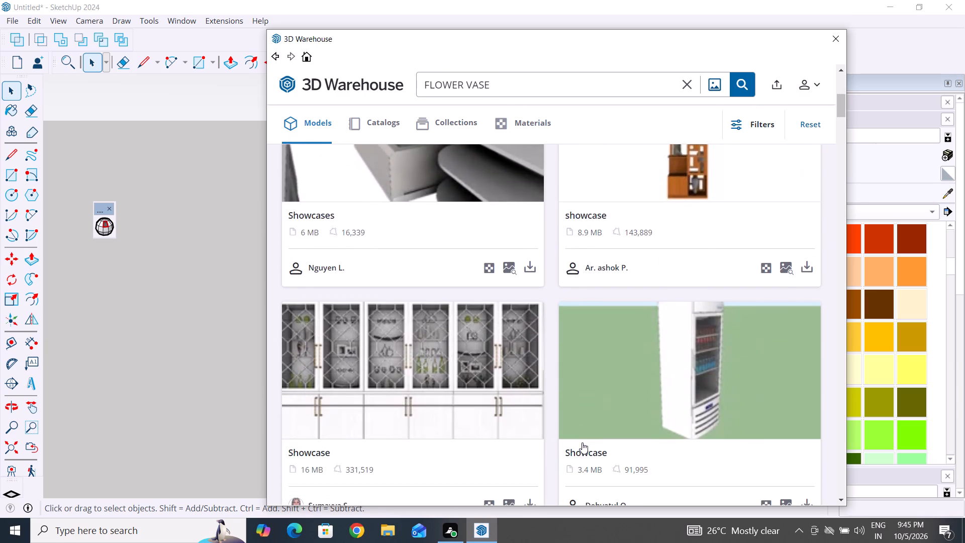
pyautogui.scroll(-19, 582, 442)
pyautogui.scroll(7, 582, 442)
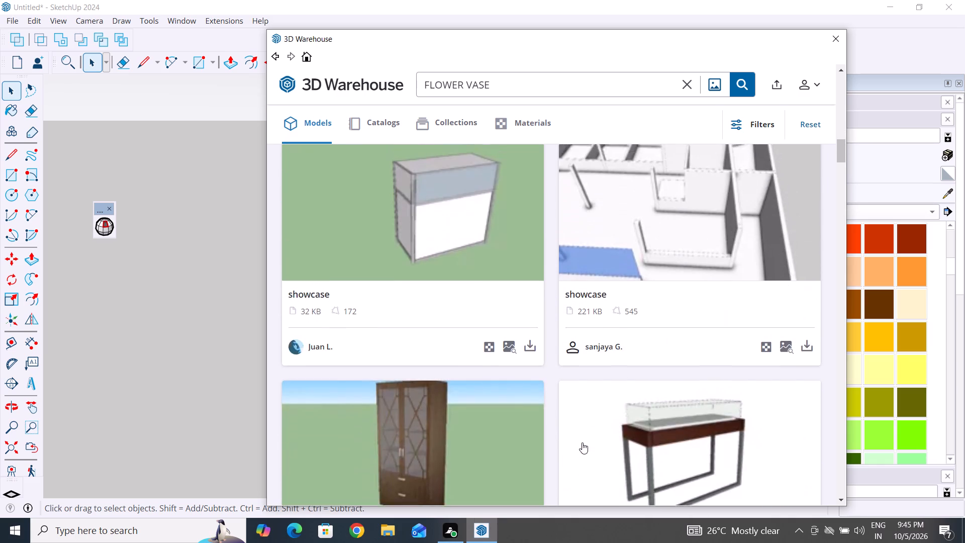
pyautogui.scroll(2, 582, 442)
pyautogui.scroll(8, 617, 471)
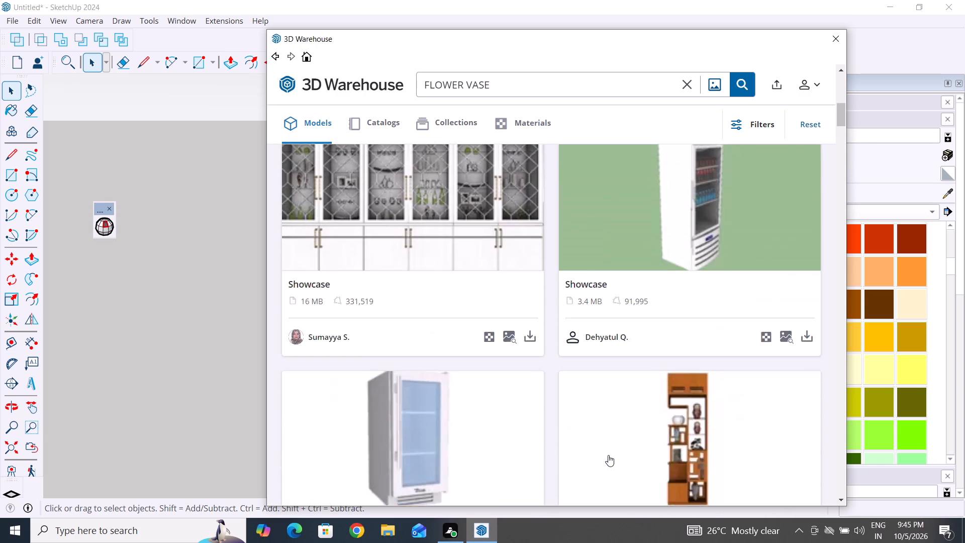
pyautogui.scroll(1, 608, 455)
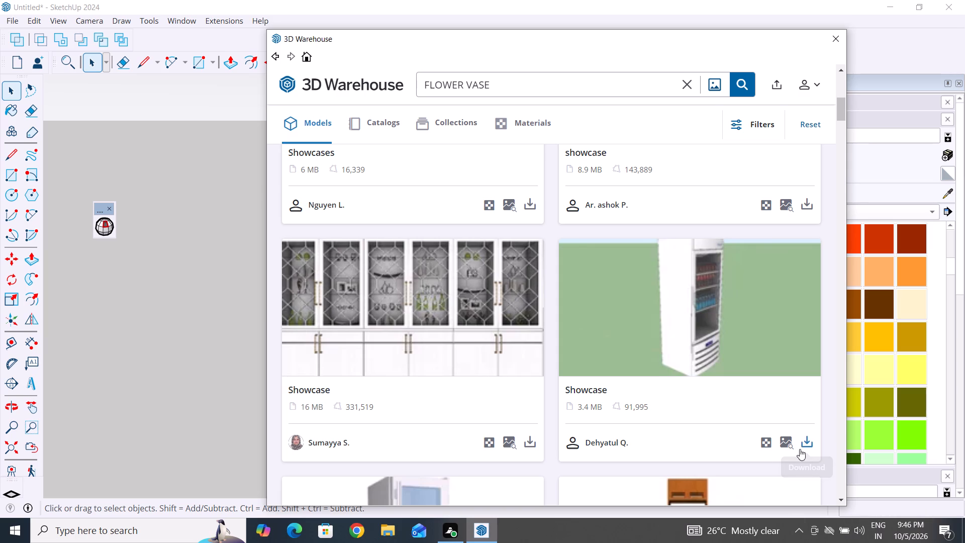
# Run the FLOWER VASE model search once more.
pyautogui.click(737, 87)
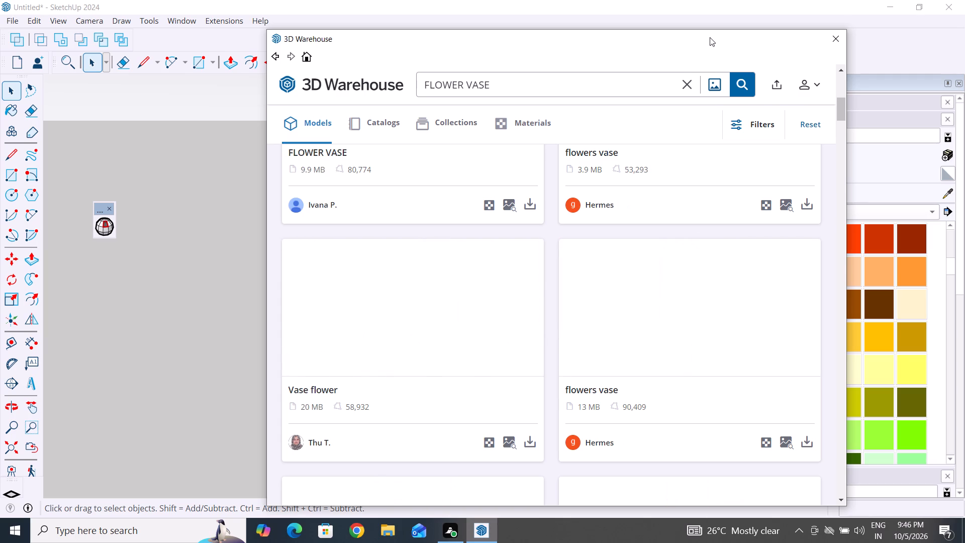
# Browse the flower vase models and compare their thumbnails and file sizes for one suited to the TV wall unit.
pyautogui.scroll(4, 635, 303)
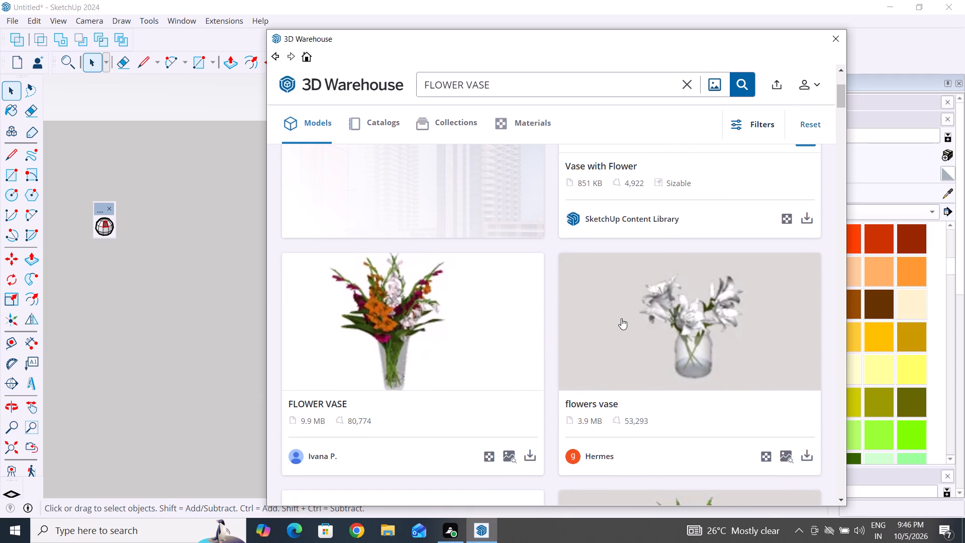
pyautogui.scroll(10, 580, 340)
pyautogui.scroll(-8, 580, 340)
pyautogui.scroll(-6, 468, 296)
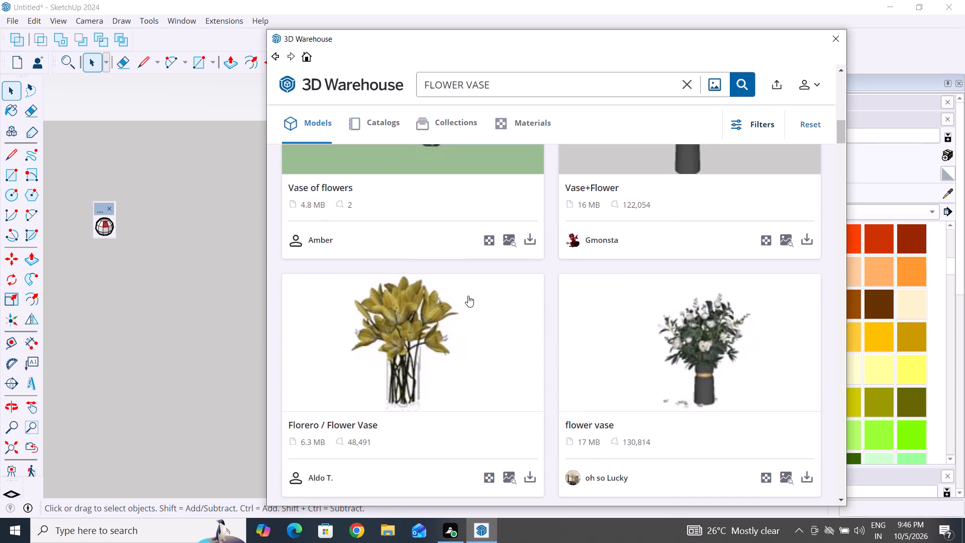
pyautogui.scroll(-14, 468, 296)
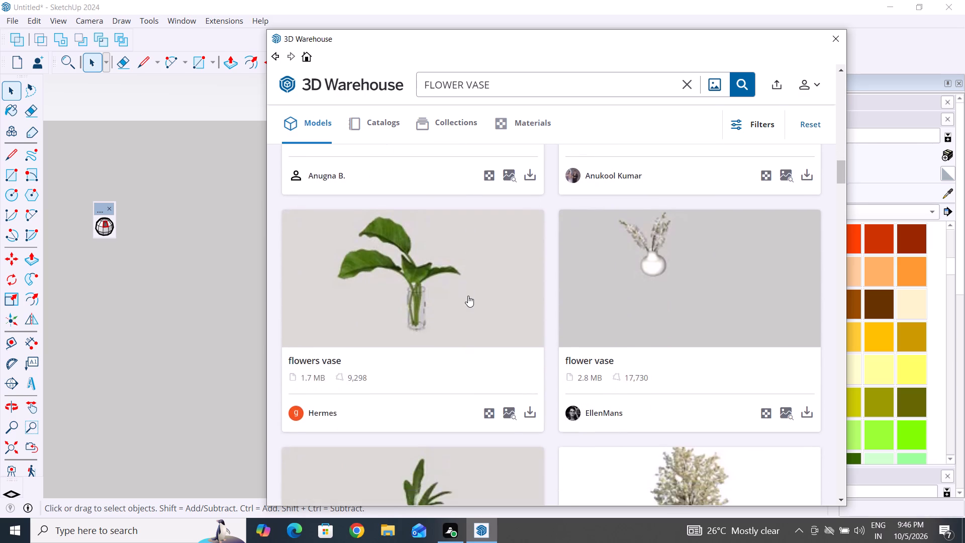
pyautogui.scroll(-10, 468, 296)
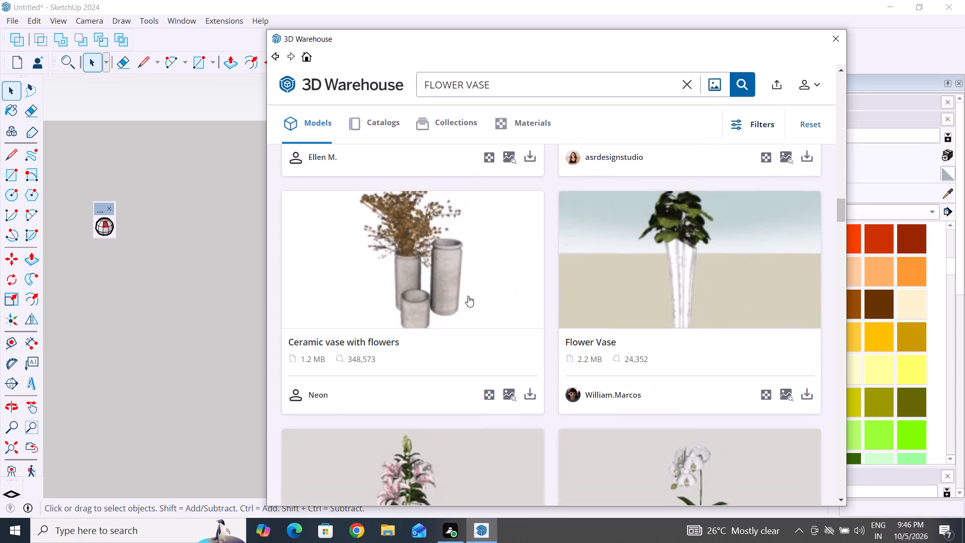
pyautogui.scroll(-12, 468, 296)
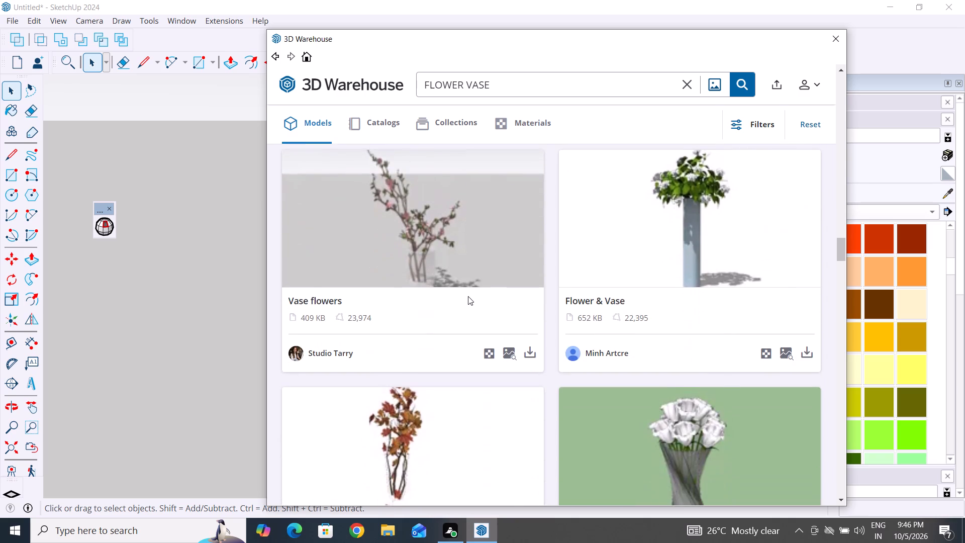
pyautogui.scroll(-13, 468, 296)
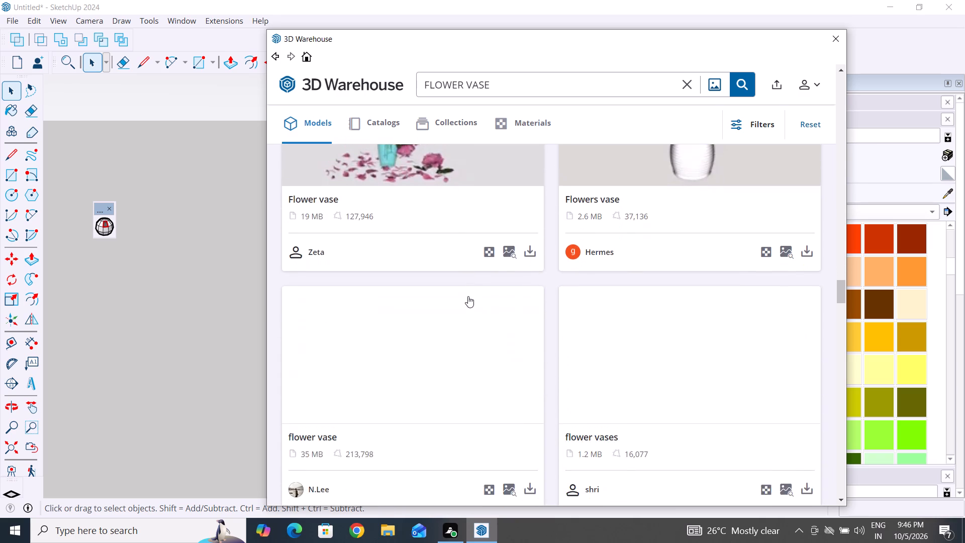
pyautogui.scroll(5, 468, 296)
pyautogui.scroll(-5, 468, 296)
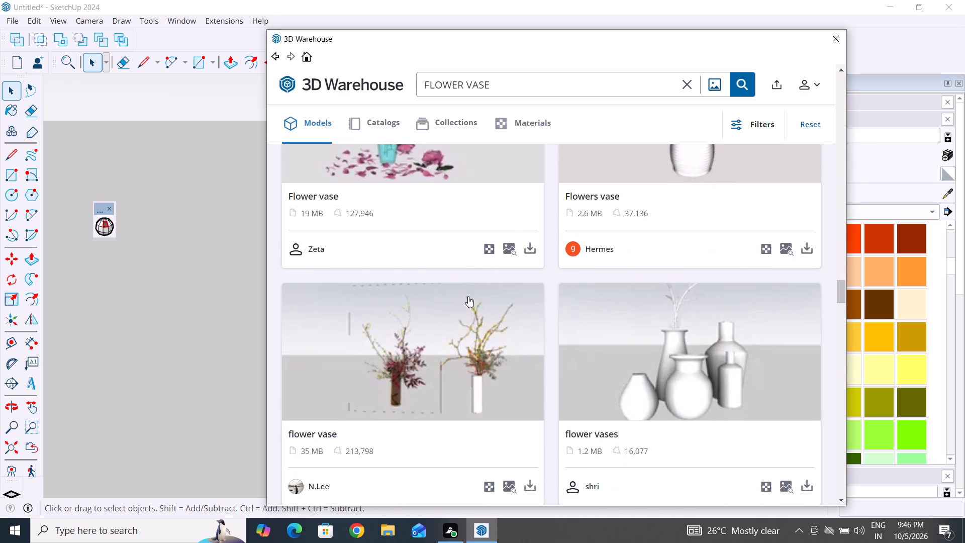
pyautogui.scroll(-6, 468, 296)
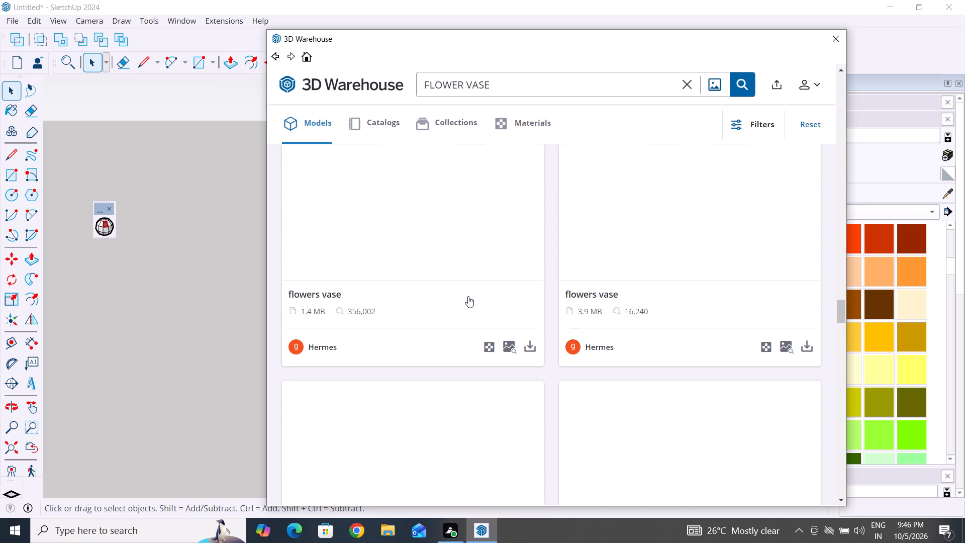
pyautogui.scroll(-3, 467, 295)
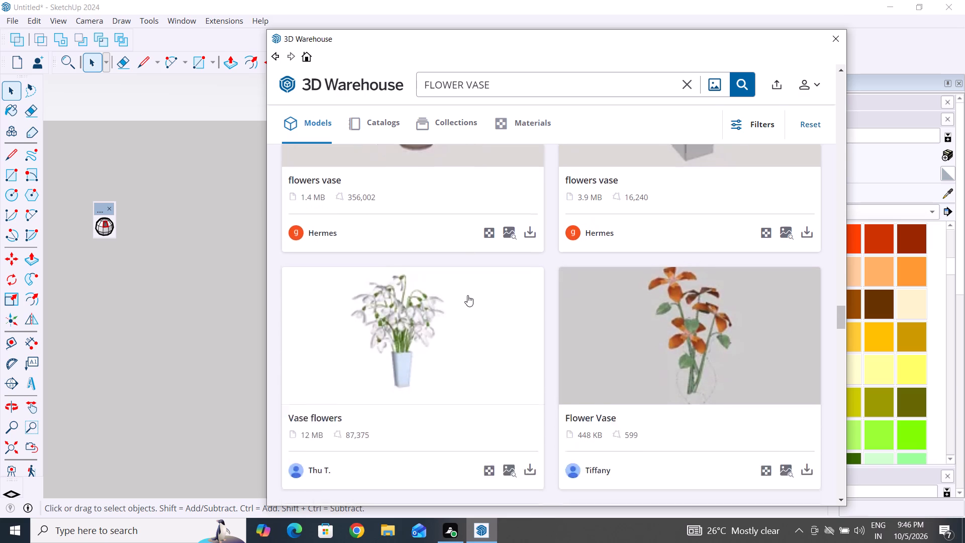
pyautogui.scroll(-6, 467, 295)
pyautogui.scroll(3, 467, 295)
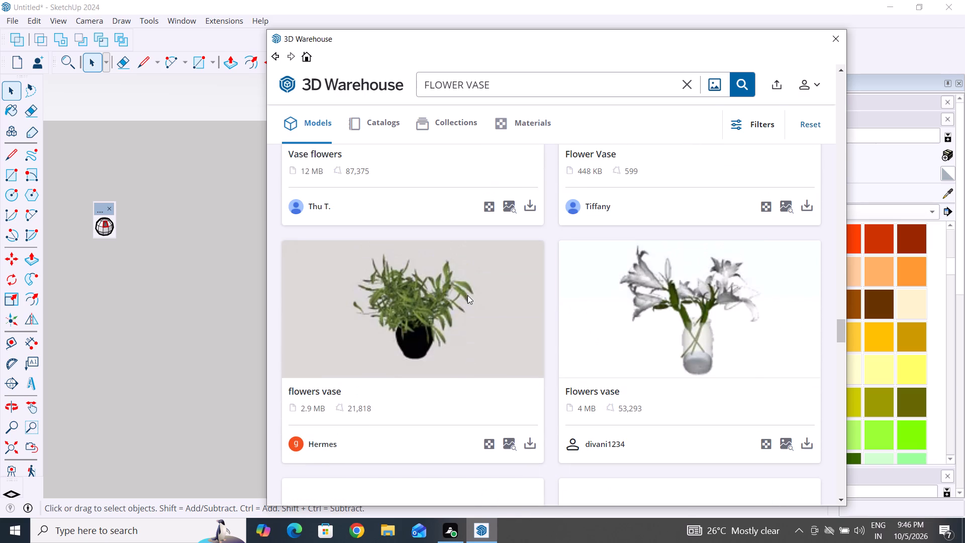
pyautogui.scroll(1, 450, 320)
pyautogui.scroll(-6, 450, 322)
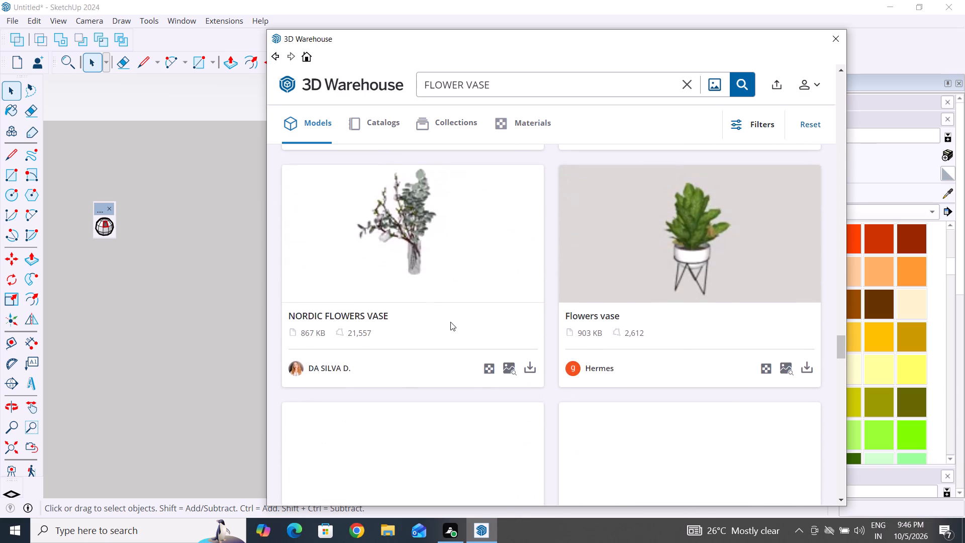
pyautogui.scroll(-8, 450, 322)
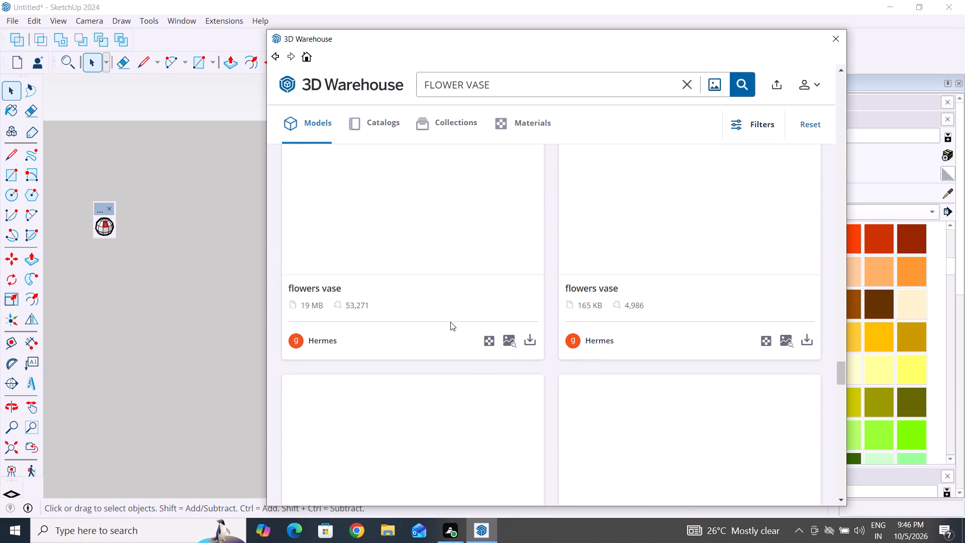
pyautogui.scroll(-5, 450, 322)
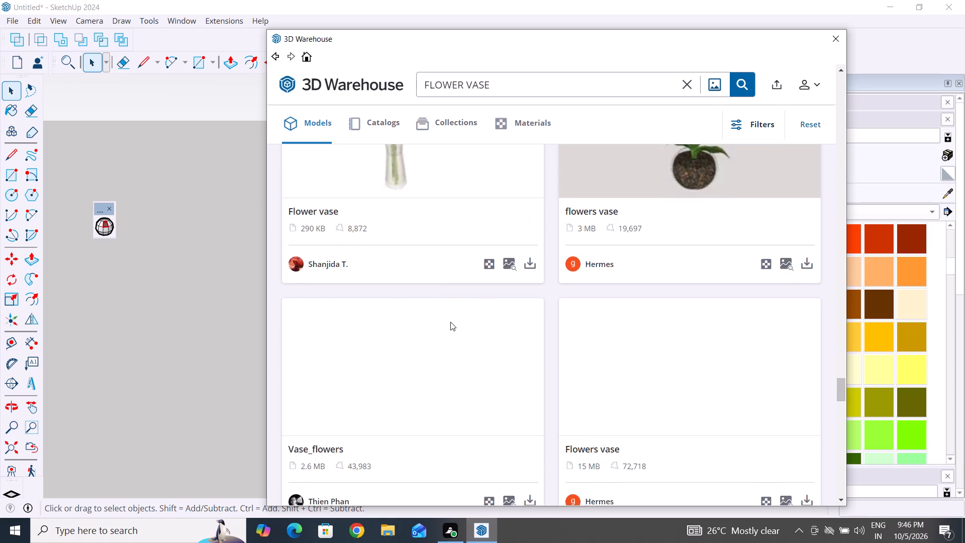
pyautogui.scroll(3, 450, 322)
pyautogui.scroll(-6, 450, 322)
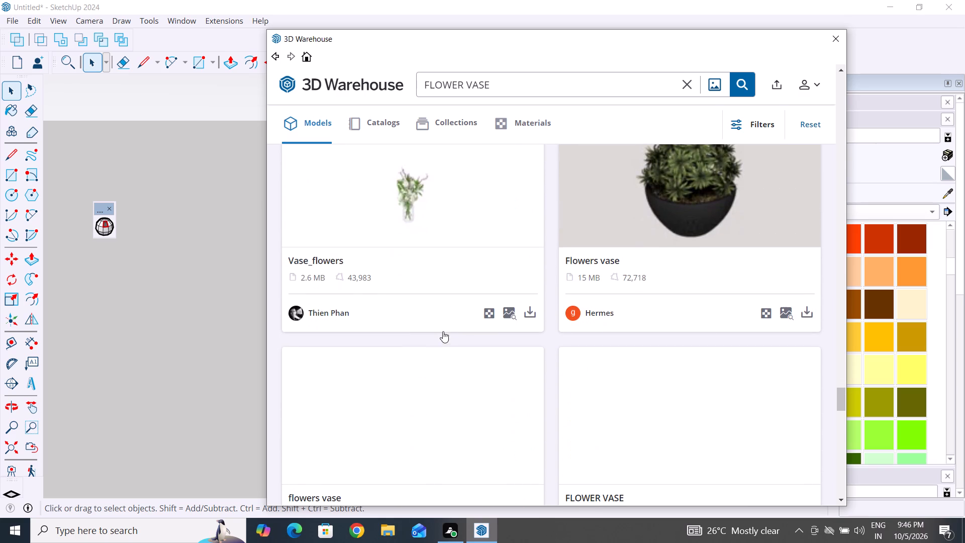
pyautogui.scroll(-1, 441, 331)
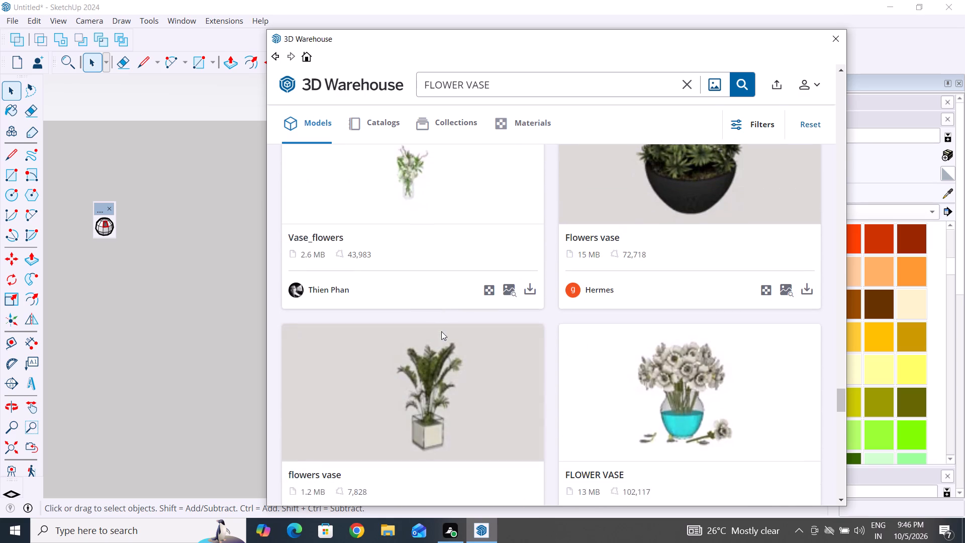
pyautogui.scroll(-3, 441, 331)
pyautogui.scroll(3, 441, 331)
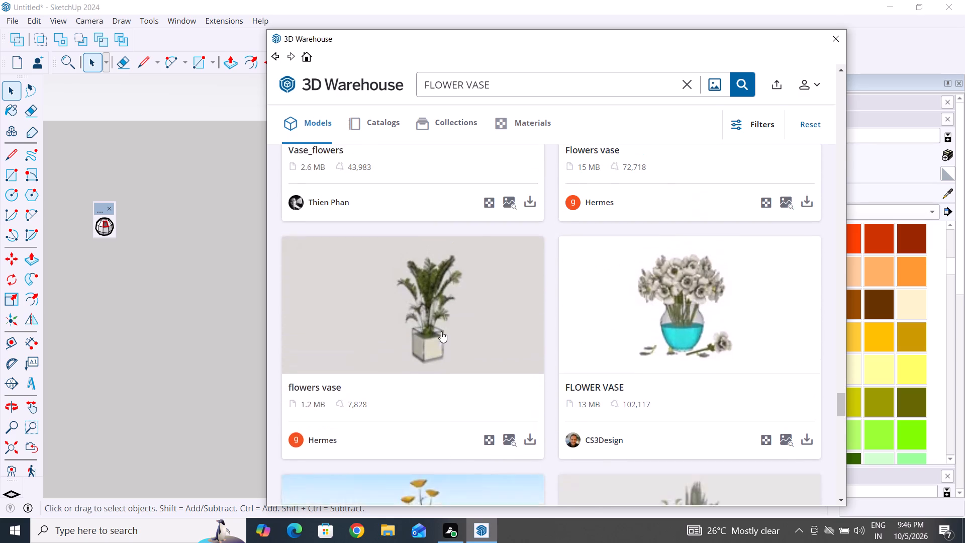
pyautogui.scroll(1, 441, 331)
pyautogui.scroll(-8, 441, 331)
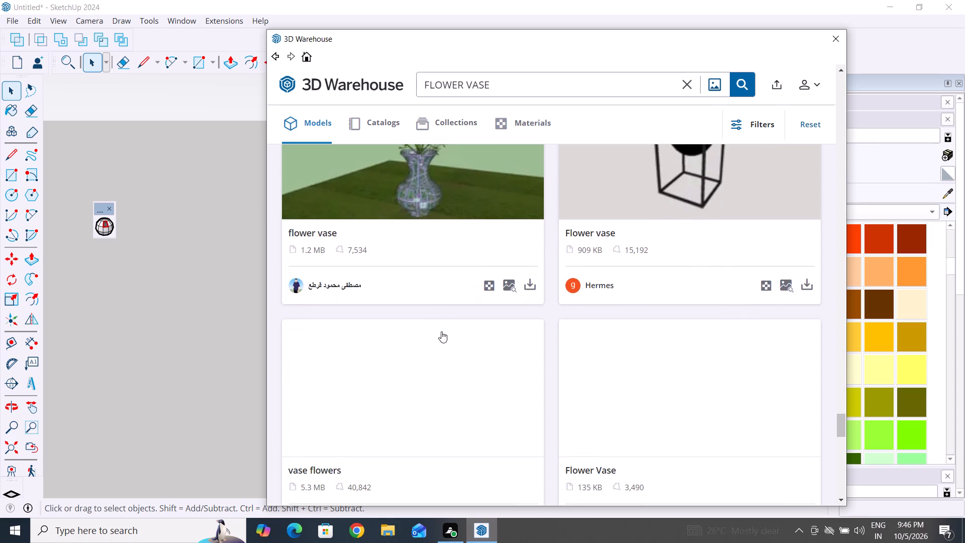
pyautogui.scroll(-4, 441, 331)
pyautogui.scroll(5, 441, 331)
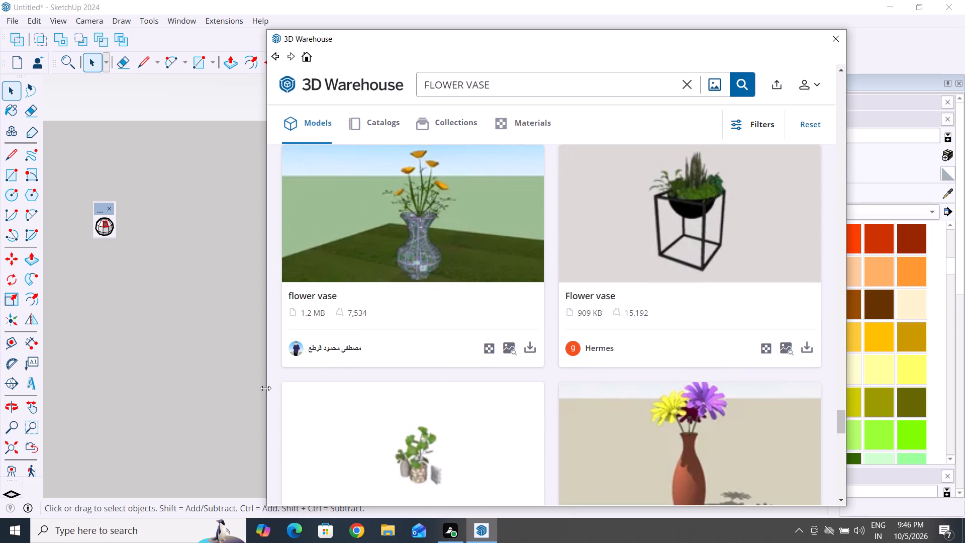
pyautogui.scroll(-5, 498, 320)
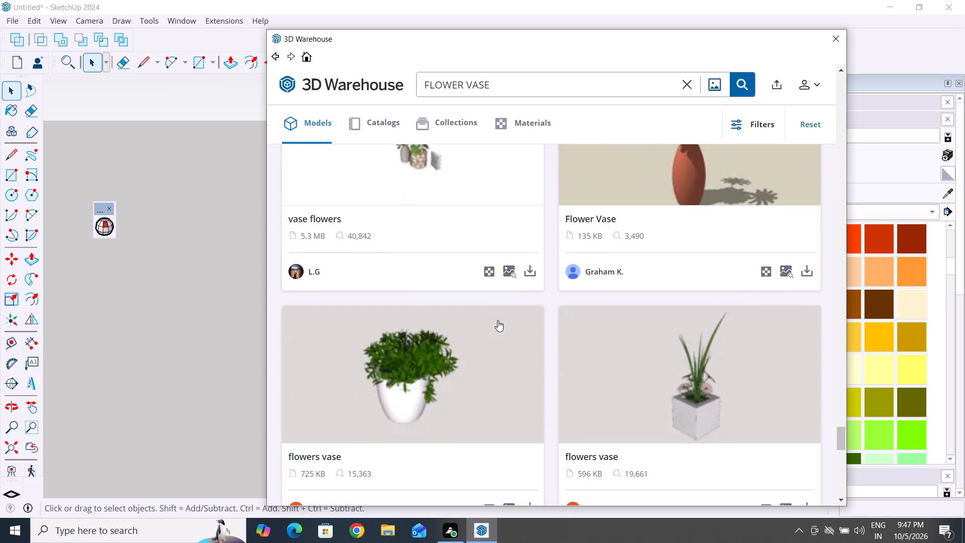
pyautogui.scroll(-6, 498, 320)
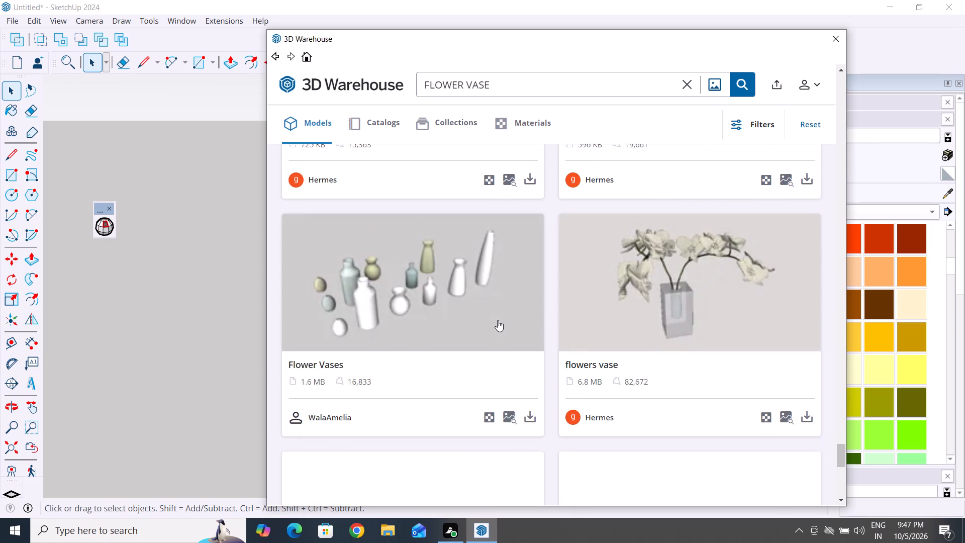
pyautogui.scroll(-1, 498, 320)
pyautogui.scroll(3, 498, 320)
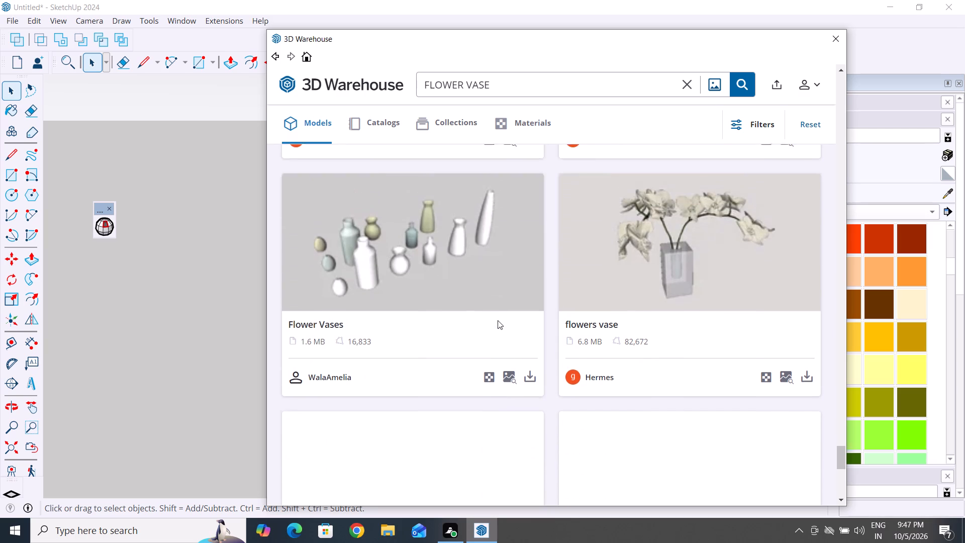
pyautogui.scroll(15, 498, 320)
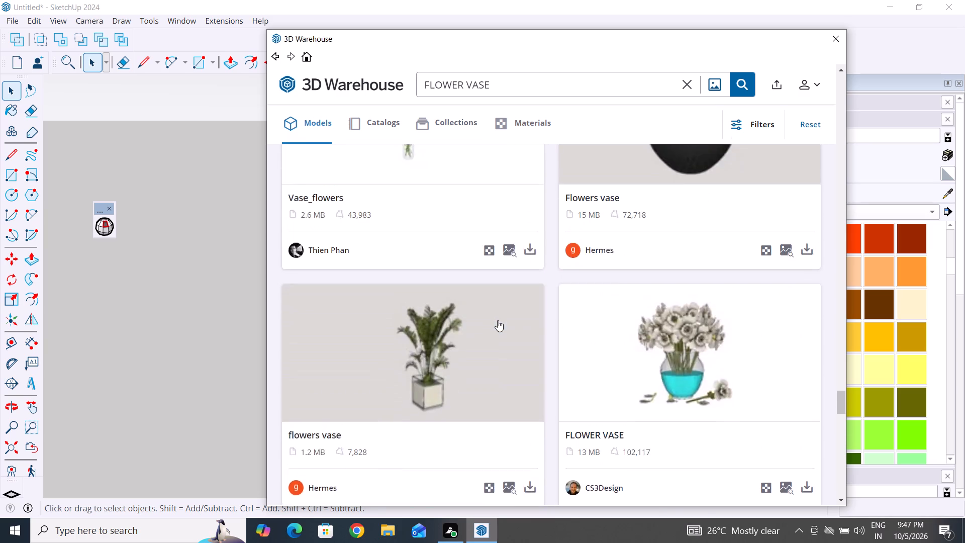
# Look back through the flower vase results, comparing thumbnails and file sizes for a vase that suits the niches.
pyautogui.scroll(4, 498, 320)
pyautogui.scroll(-4, 498, 320)
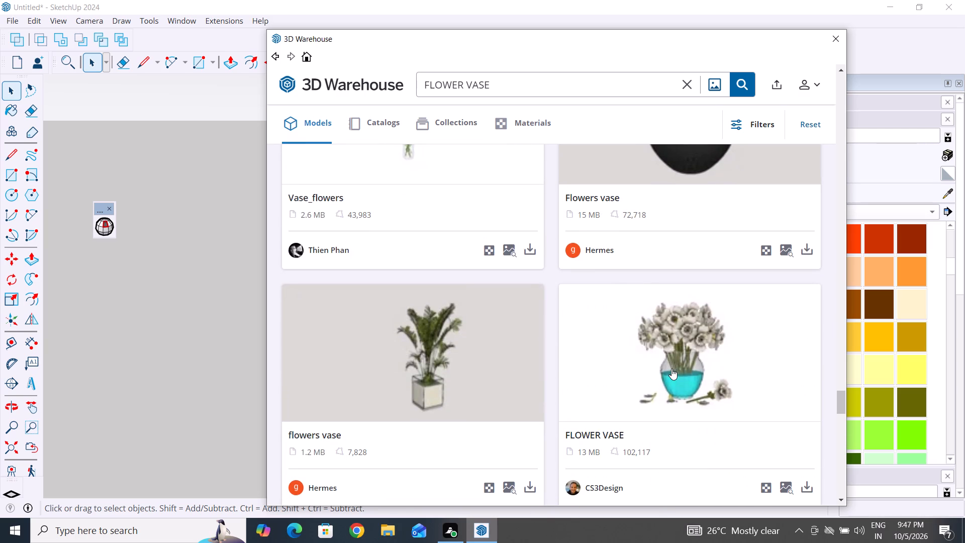
pyautogui.scroll(4, 703, 353)
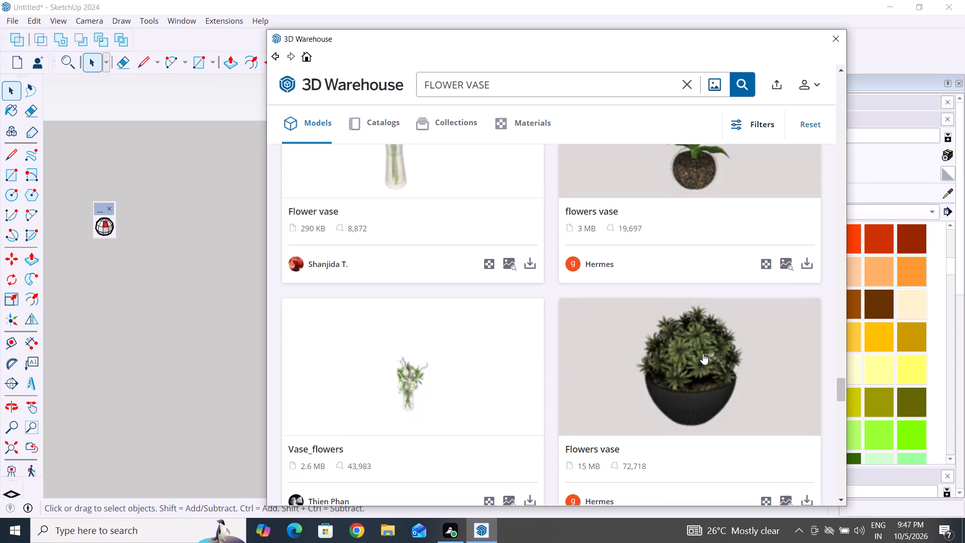
pyautogui.scroll(15, 703, 353)
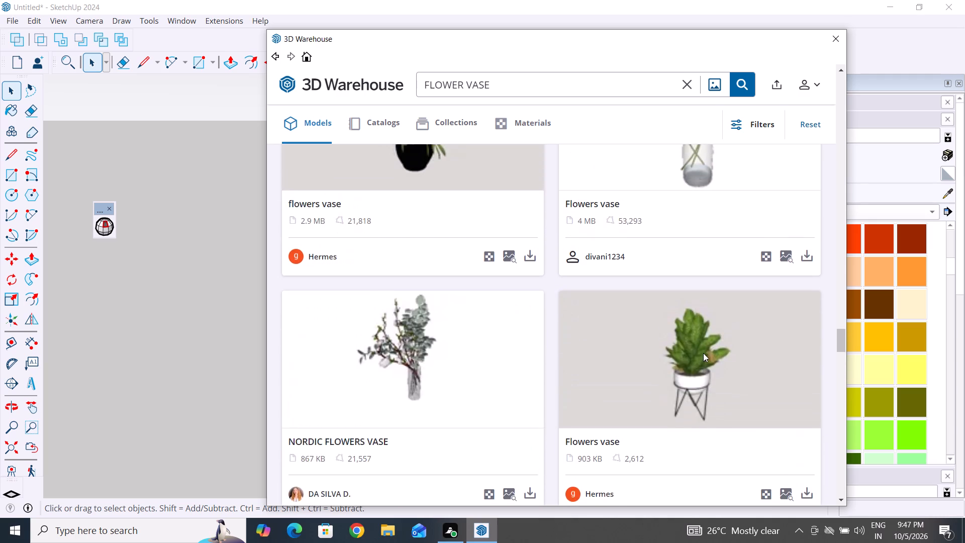
pyautogui.scroll(8, 703, 353)
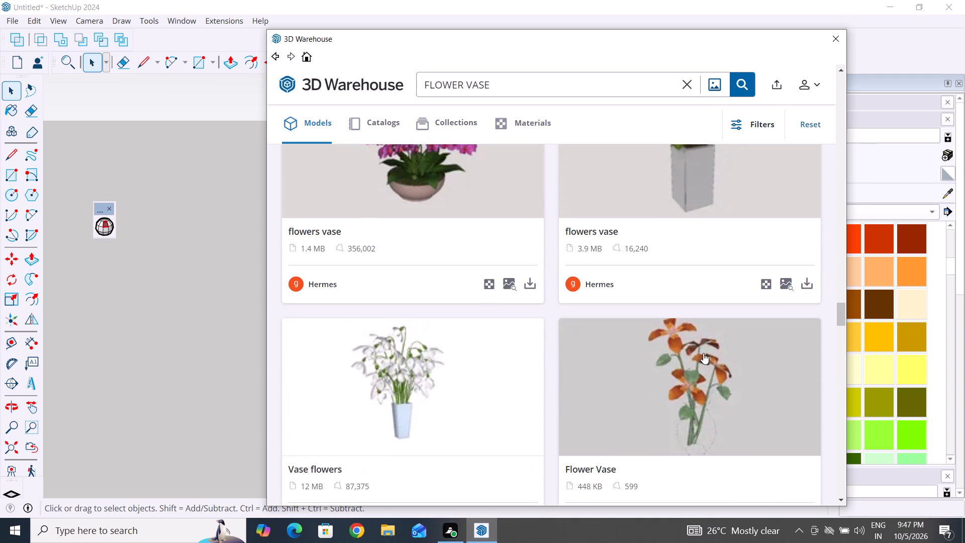
pyautogui.scroll(-3, 703, 353)
pyautogui.scroll(8, 703, 353)
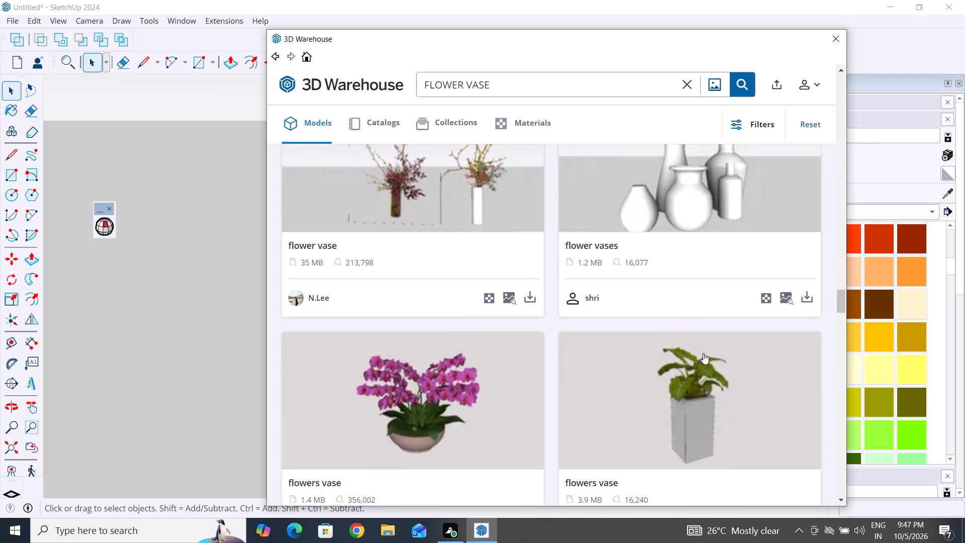
pyautogui.scroll(-8, 703, 353)
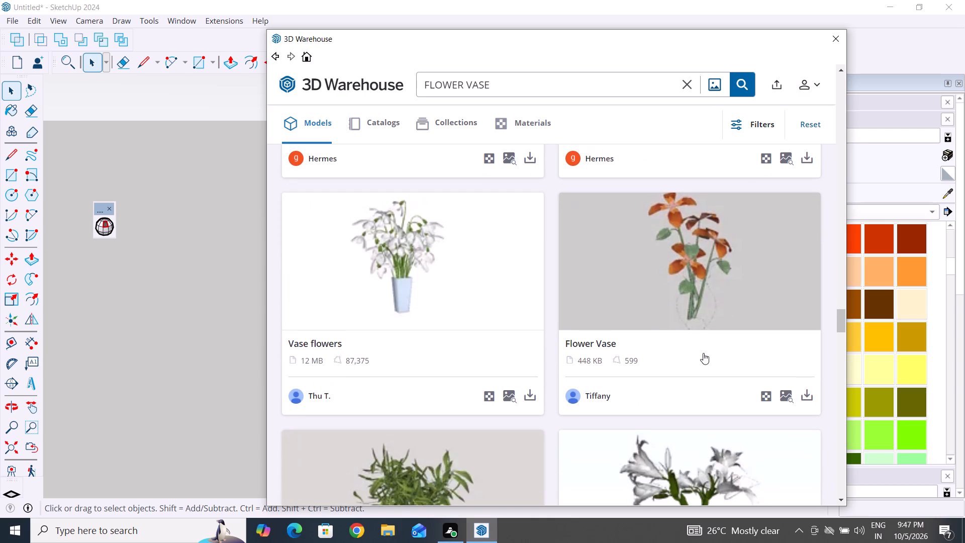
pyautogui.scroll(-1, 703, 353)
pyautogui.scroll(3, 703, 353)
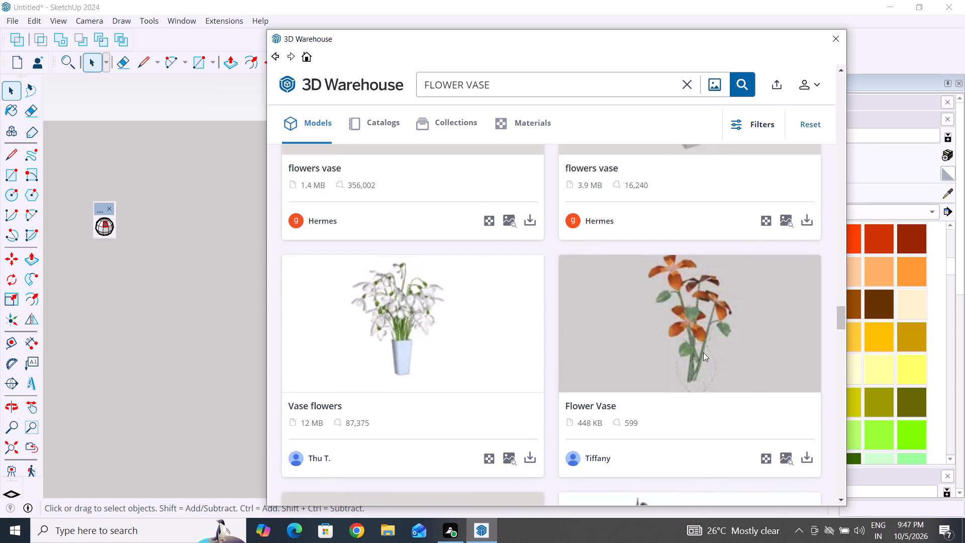
pyautogui.scroll(14, 703, 352)
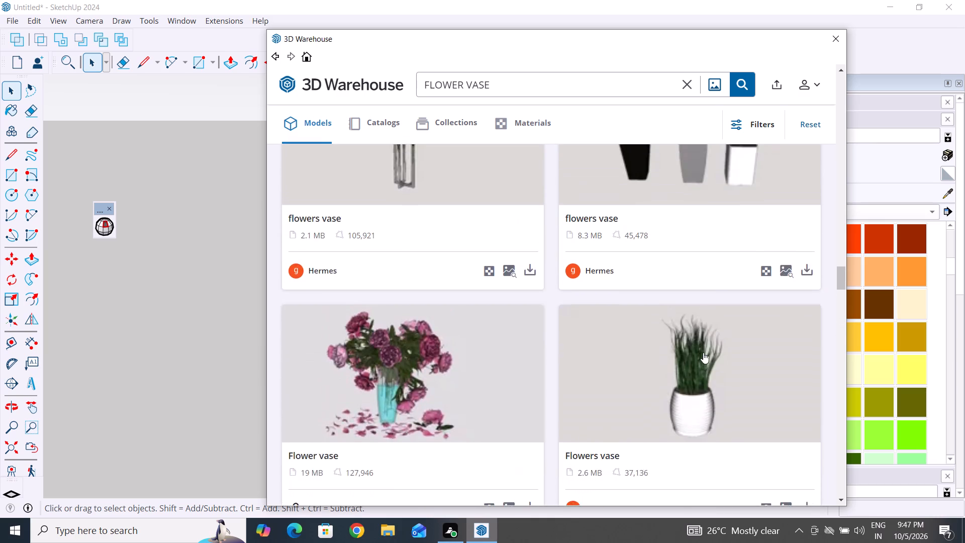
pyautogui.scroll(11, 703, 352)
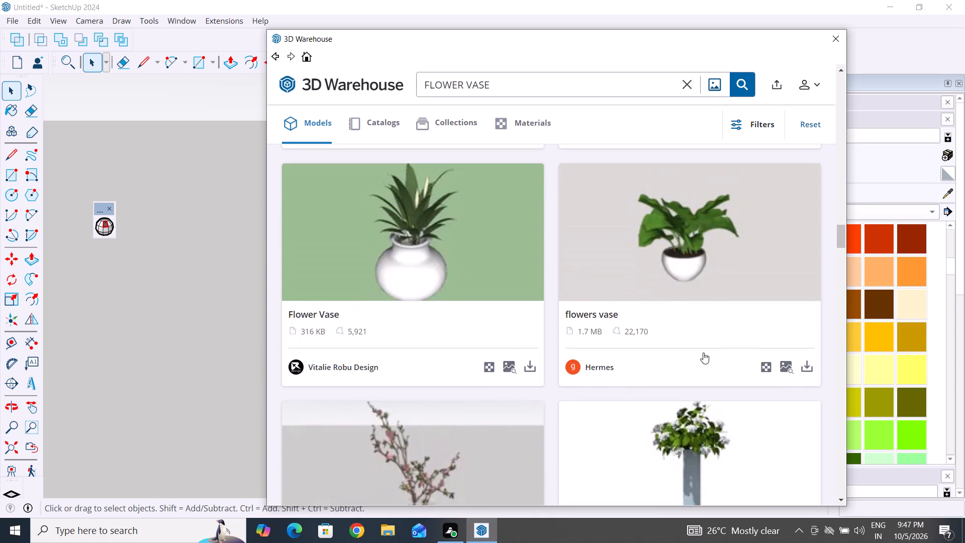
pyautogui.scroll(14, 703, 352)
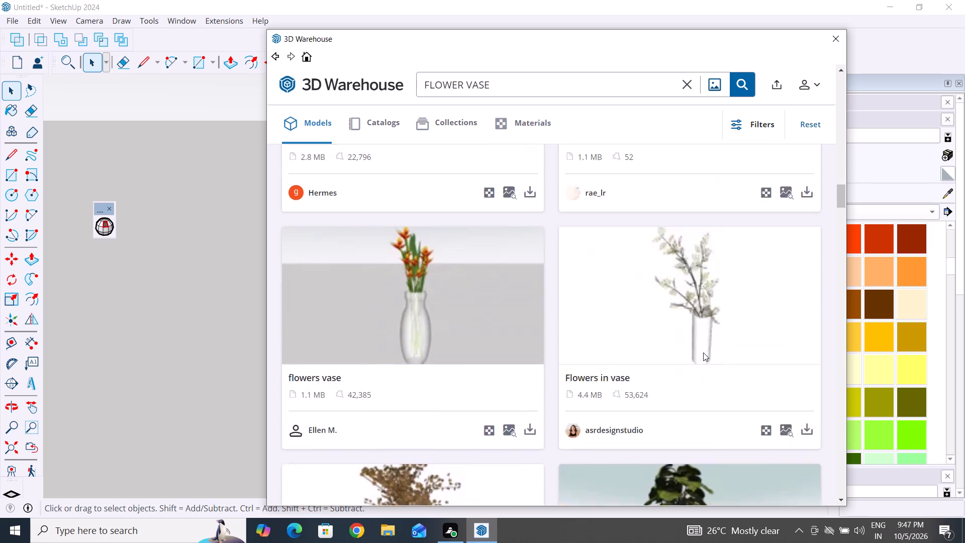
pyautogui.scroll(9, 703, 352)
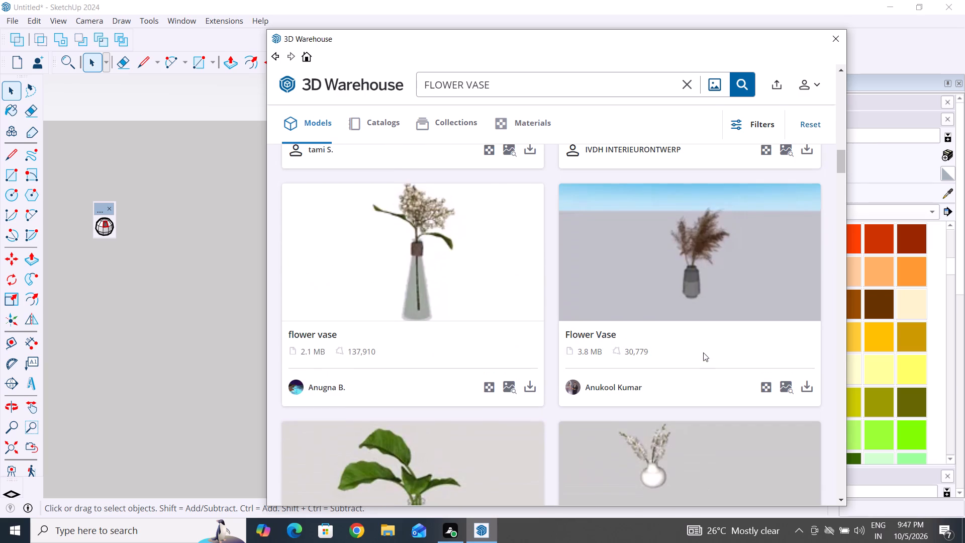
pyautogui.scroll(8, 665, 348)
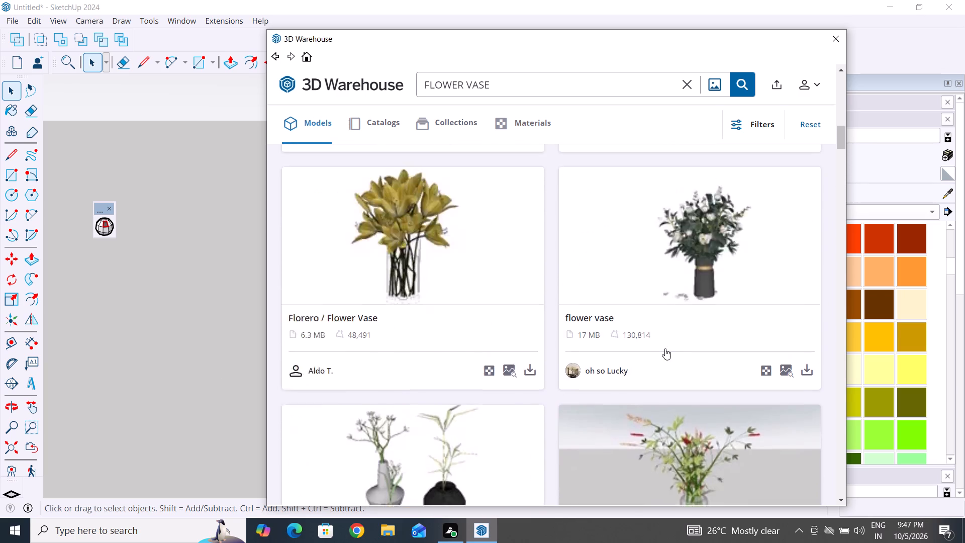
pyautogui.scroll(6, 665, 348)
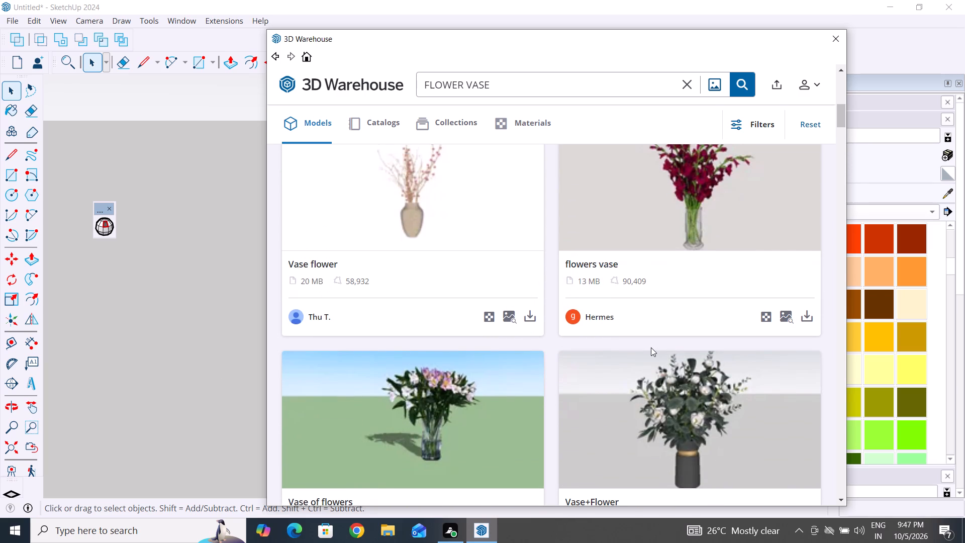
# Load the 4.8 MB "Vase of flowers" model directly into the SketchUp model and accept the file version warning.
pyautogui.scroll(-4, 651, 347)
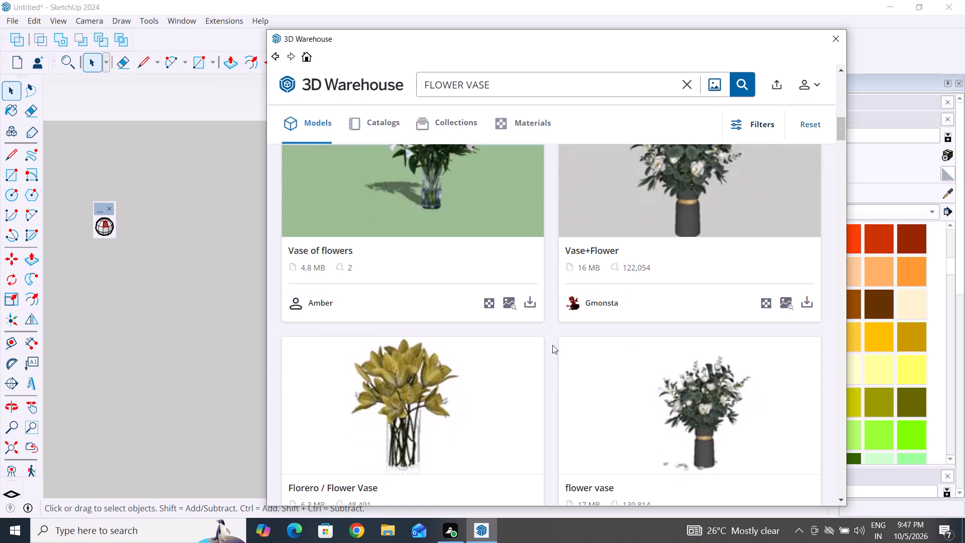
pyautogui.scroll(2, 530, 347)
pyautogui.click(537, 431)
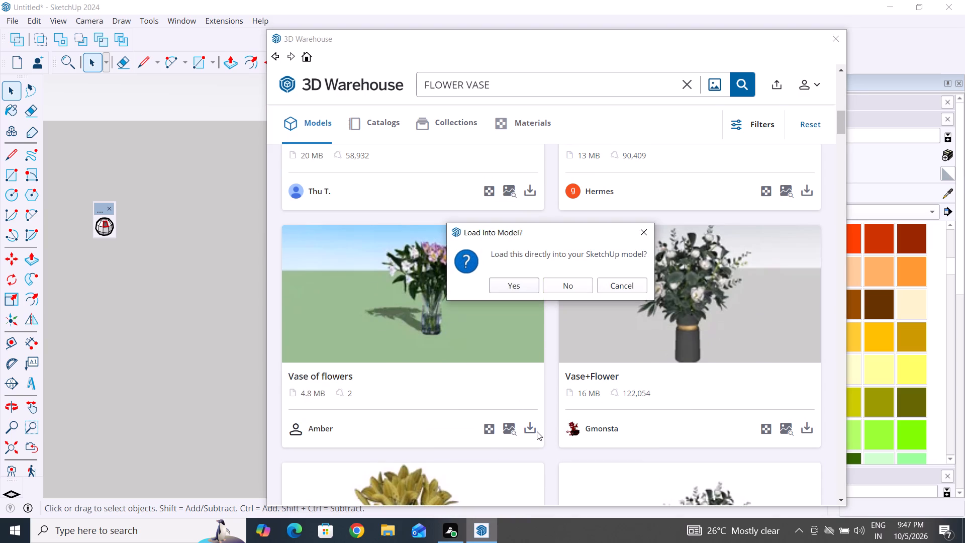
pyautogui.click(519, 282)
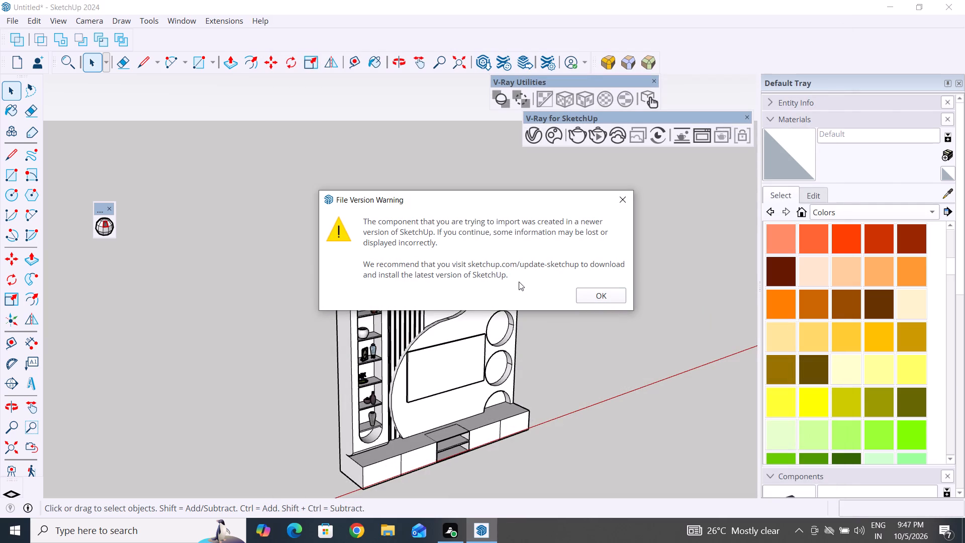
pyautogui.click(607, 296)
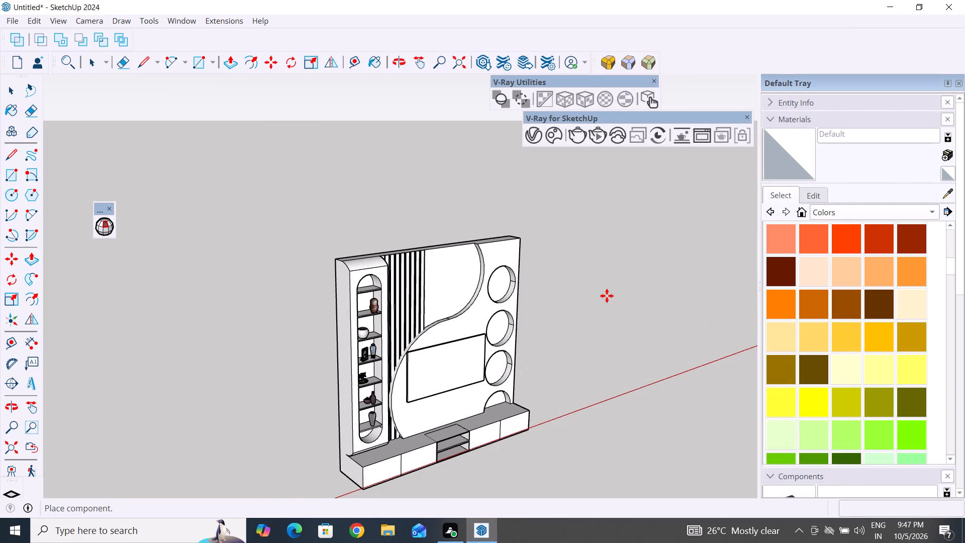
# Place the loaded flower vase at the topmost circular niche of the TV wall unit and deselect it.
pyautogui.scroll(-7, 559, 396)
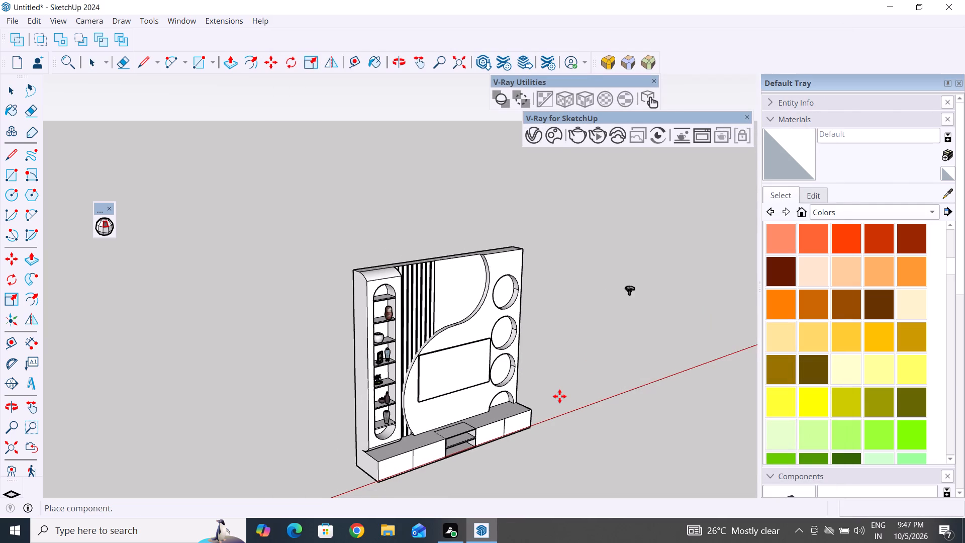
pyautogui.scroll(-2, 559, 396)
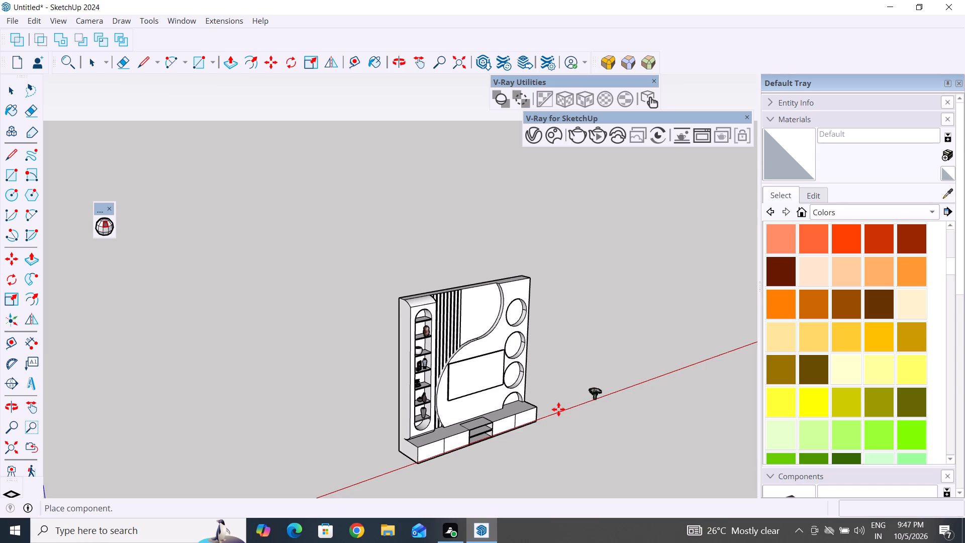
pyautogui.scroll(3, 554, 405)
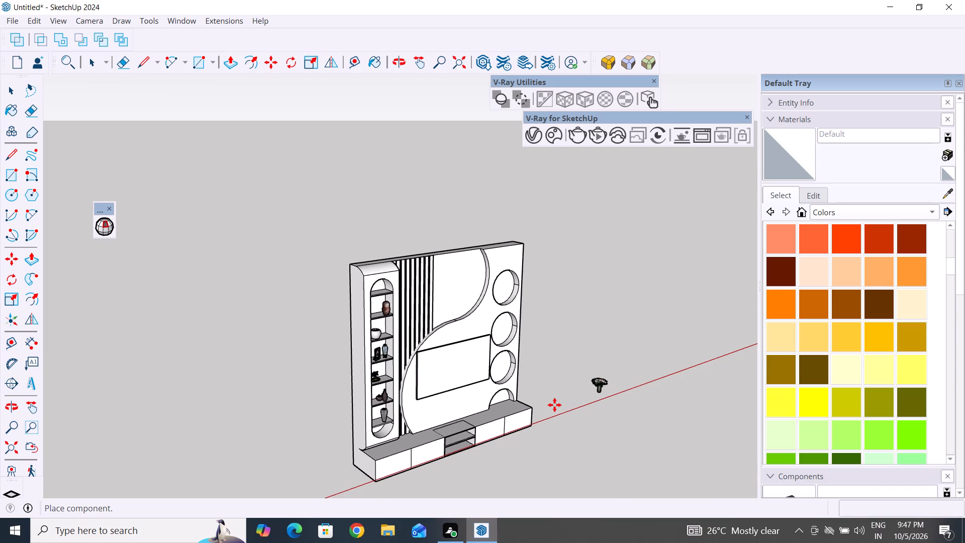
pyautogui.scroll(9, 554, 405)
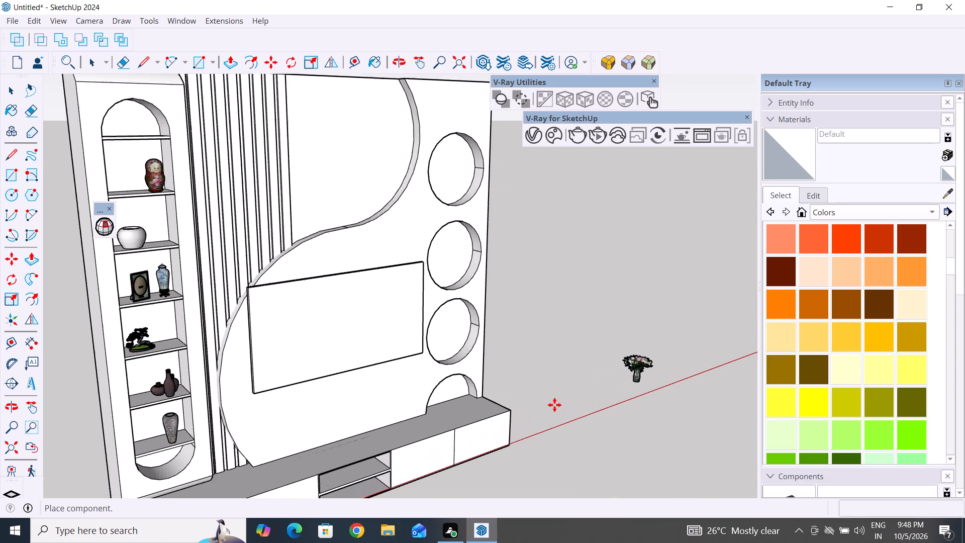
pyautogui.scroll(2, 554, 405)
pyautogui.moveTo(545, 410); pyautogui.dragTo(403, 459, button='middle')
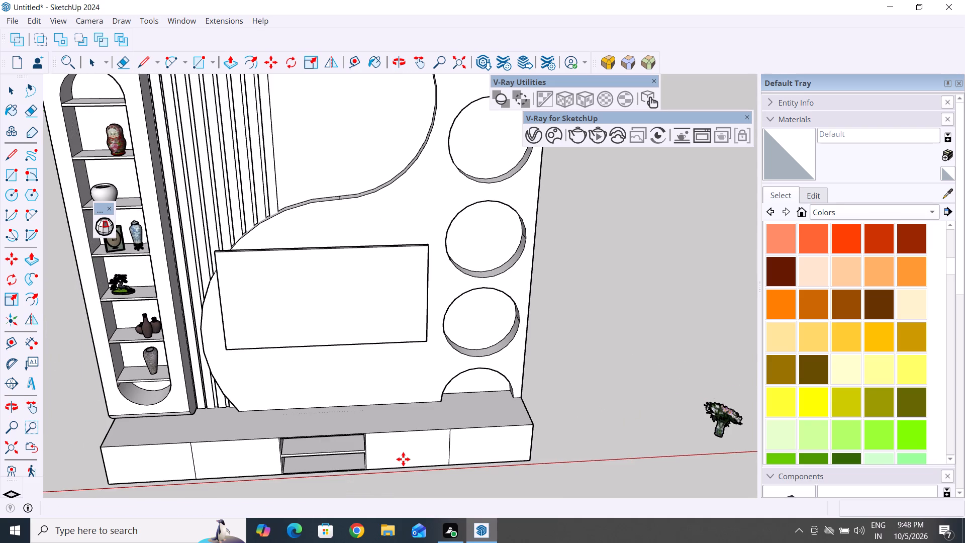
pyautogui.scroll(-2, 401, 486)
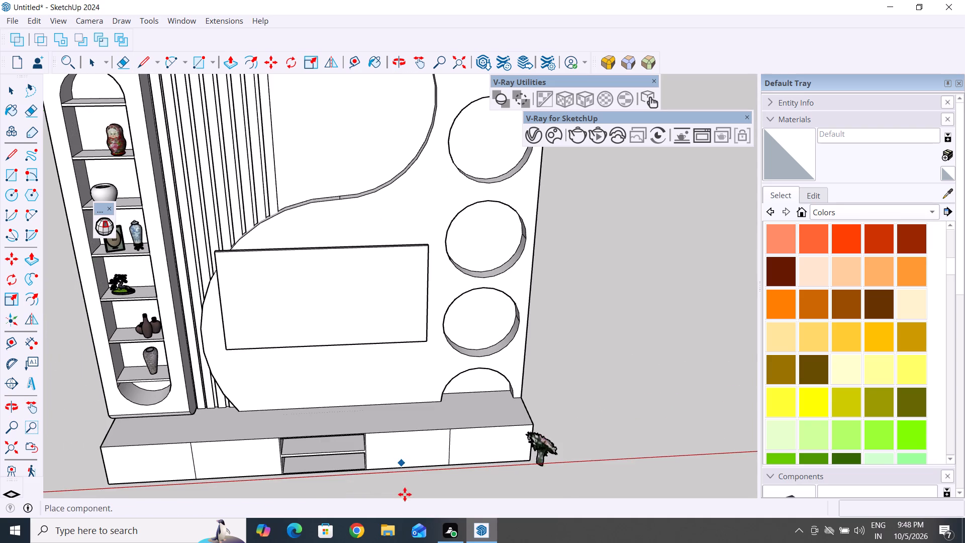
pyautogui.scroll(-1, 405, 494)
pyautogui.scroll(2, 380, 232)
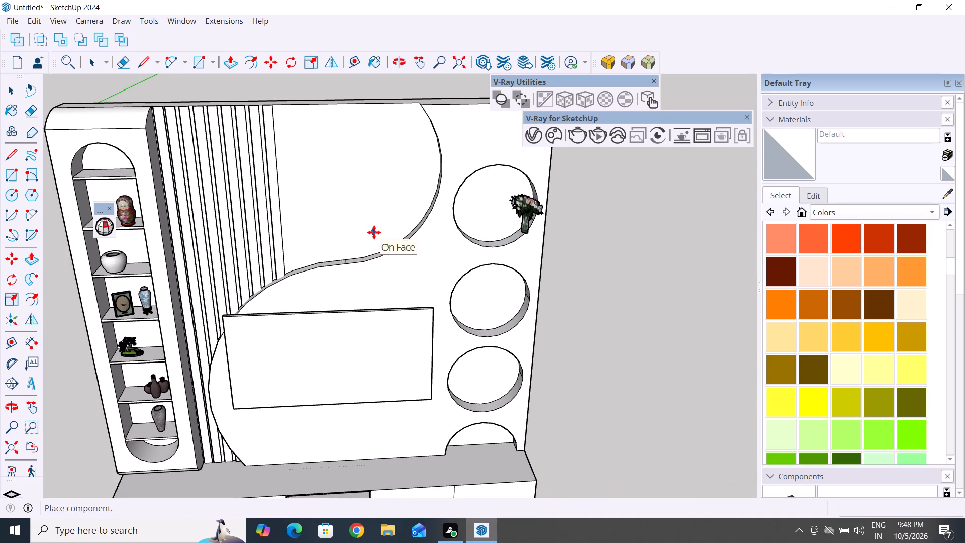
pyautogui.click(345, 246)
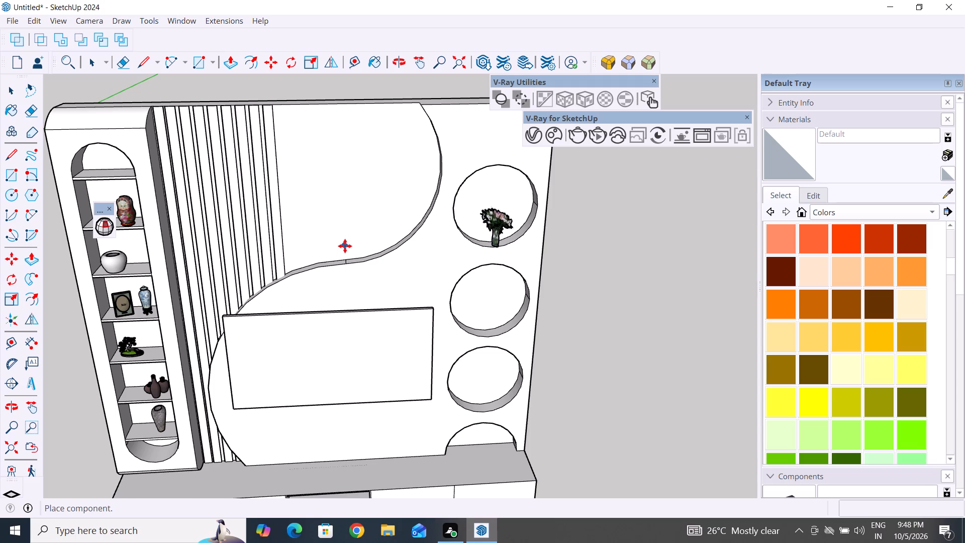
pyautogui.click(12, 96)
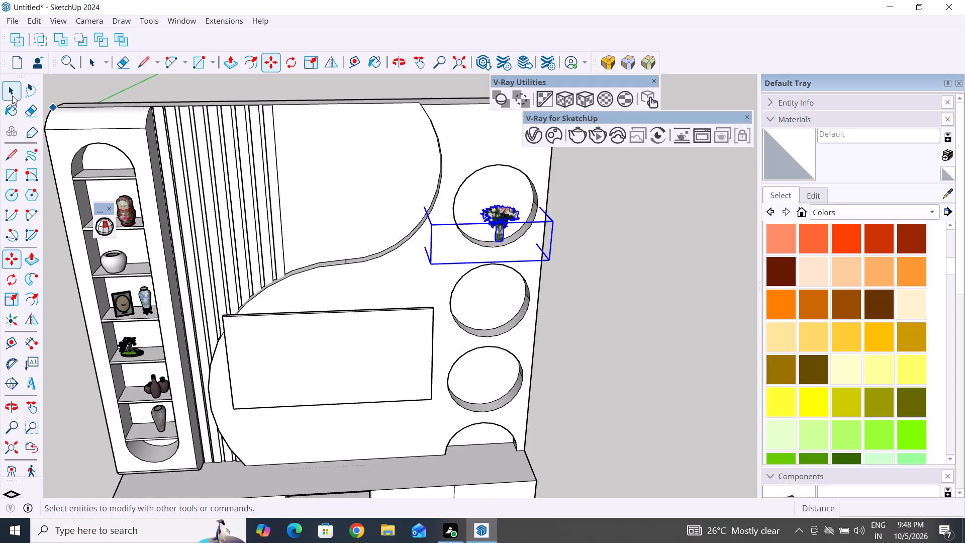
pyautogui.click(619, 268)
# Move the flower vase about 7' 8 3/4" out of the top circular niche to the open space beside the wall unit.
pyautogui.scroll(10, 486, 225)
pyautogui.moveTo(513, 313); pyautogui.dragTo(511, 317, button='middle')
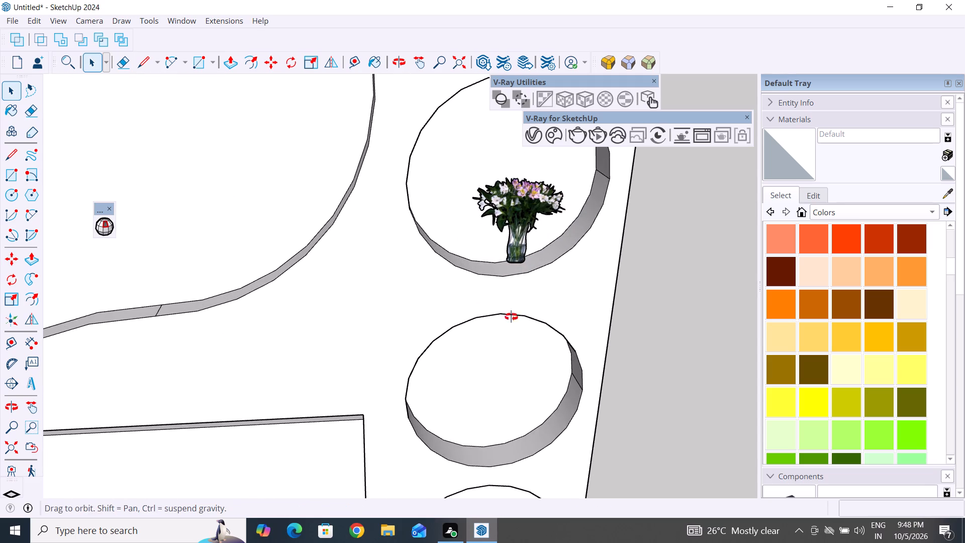
pyautogui.moveTo(511, 317); pyautogui.dragTo(473, 405, button='middle')
pyautogui.scroll(4, 512, 243)
pyautogui.click(515, 271)
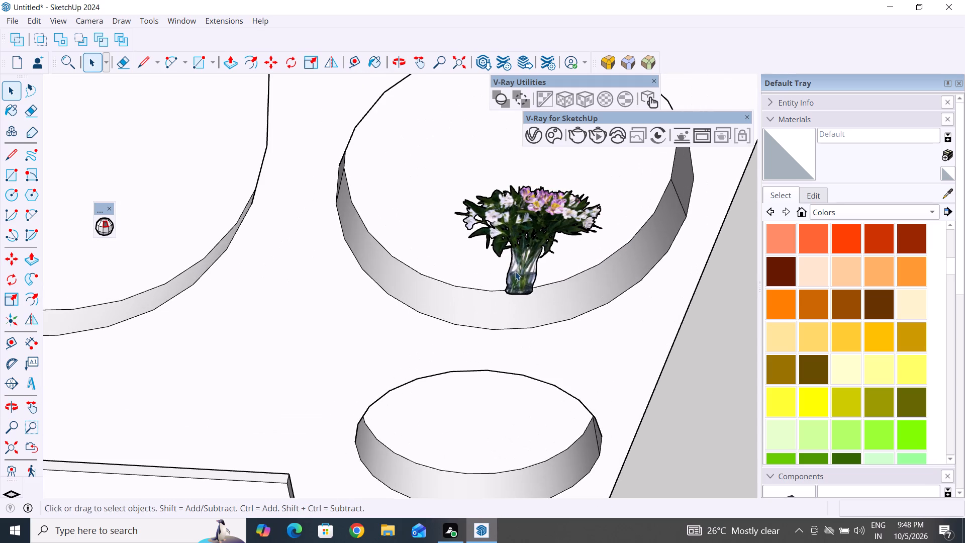
pyautogui.scroll(-5, 513, 280)
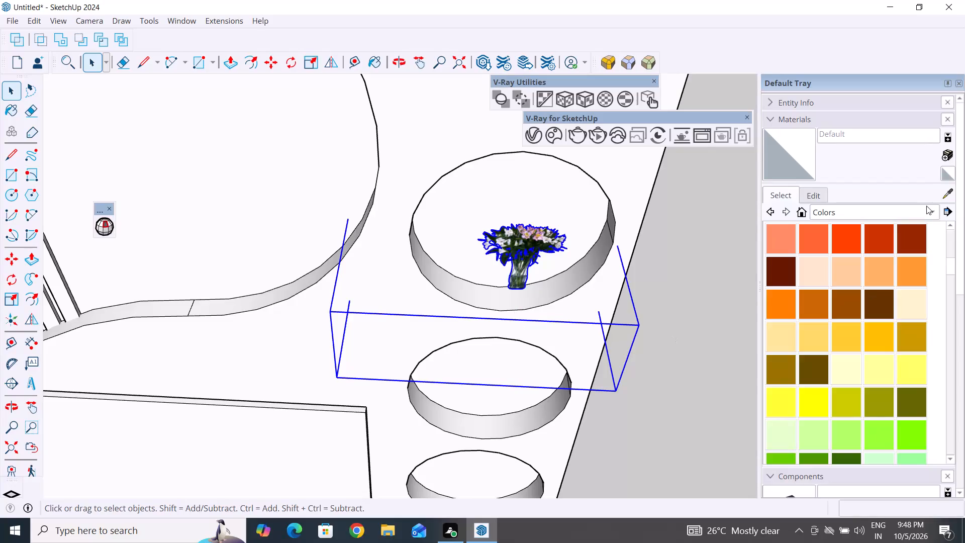
pyautogui.press('m')
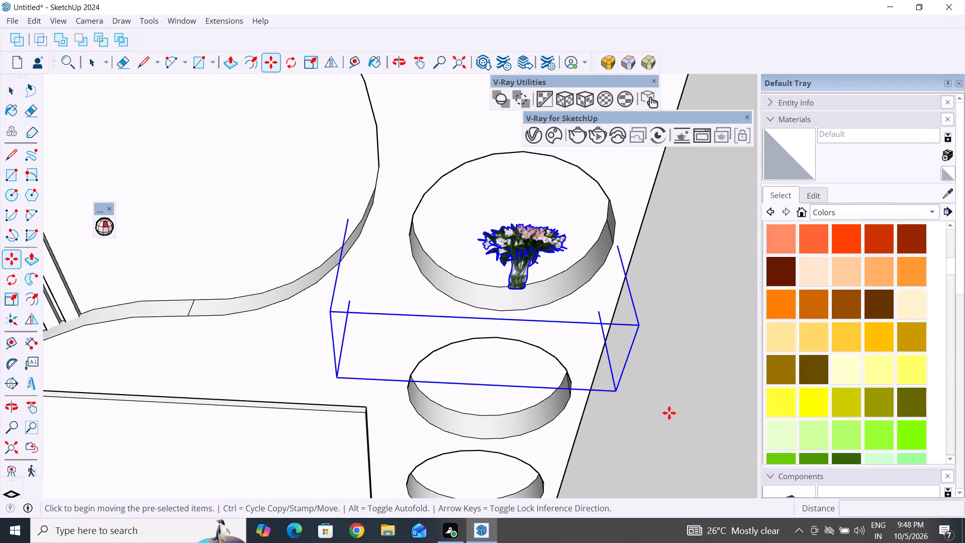
pyautogui.click(619, 388)
pyautogui.scroll(-12, 481, 385)
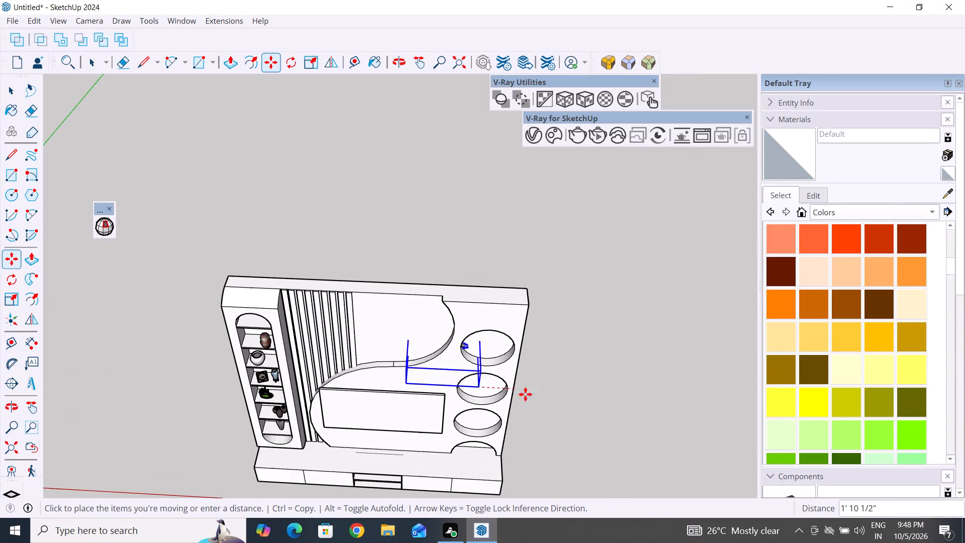
pyautogui.click(657, 389)
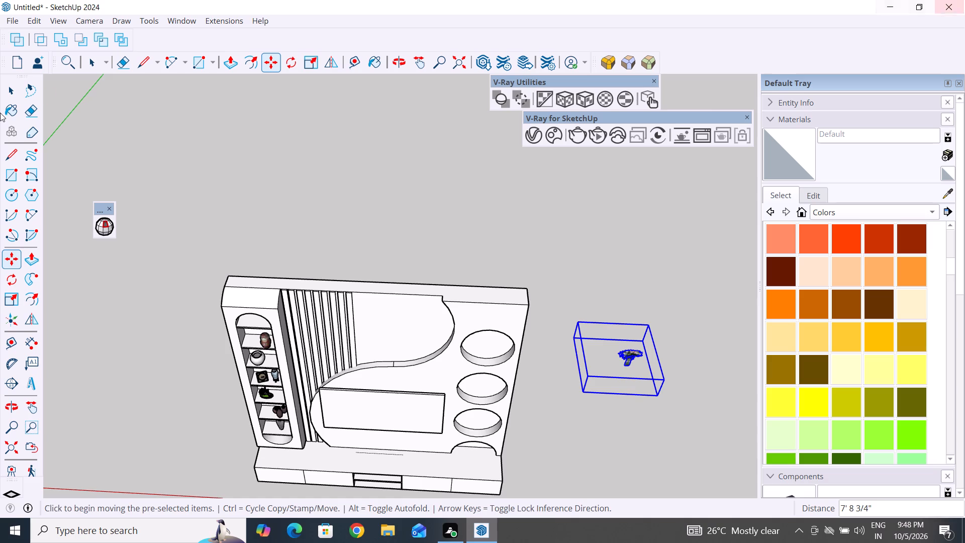
pyautogui.click(14, 93)
pyautogui.click(456, 217)
# Examine the flower vase up close and from the side, along with its position relative to the wall unit.
pyautogui.scroll(4, 608, 351)
pyautogui.moveTo(652, 376); pyautogui.dragTo(631, 360, button='middle')
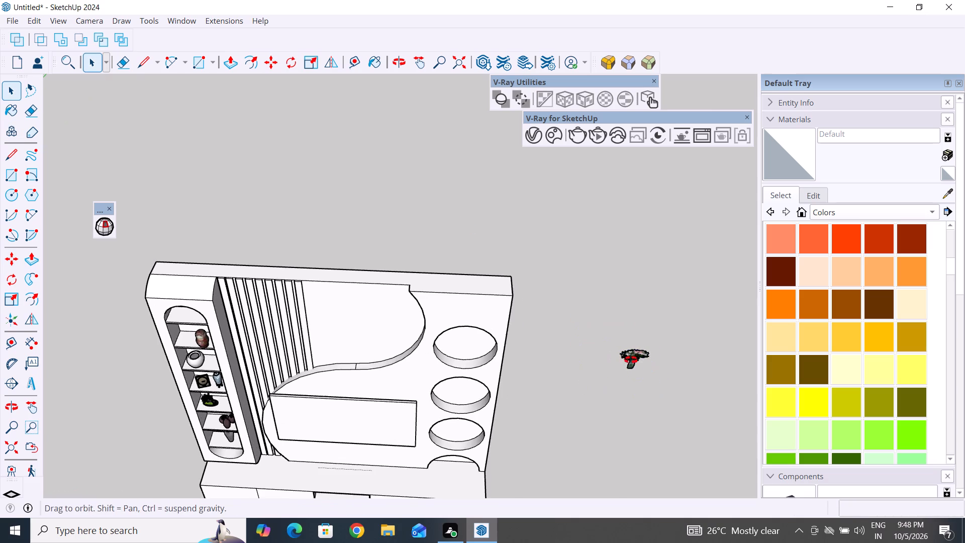
pyautogui.moveTo(631, 360); pyautogui.dragTo(312, 239, button='middle')
pyautogui.scroll(1, 616, 349)
pyautogui.scroll(3, 460, 331)
pyautogui.scroll(-3, 442, 345)
pyautogui.scroll(13, 330, 406)
pyautogui.scroll(-3, 518, 387)
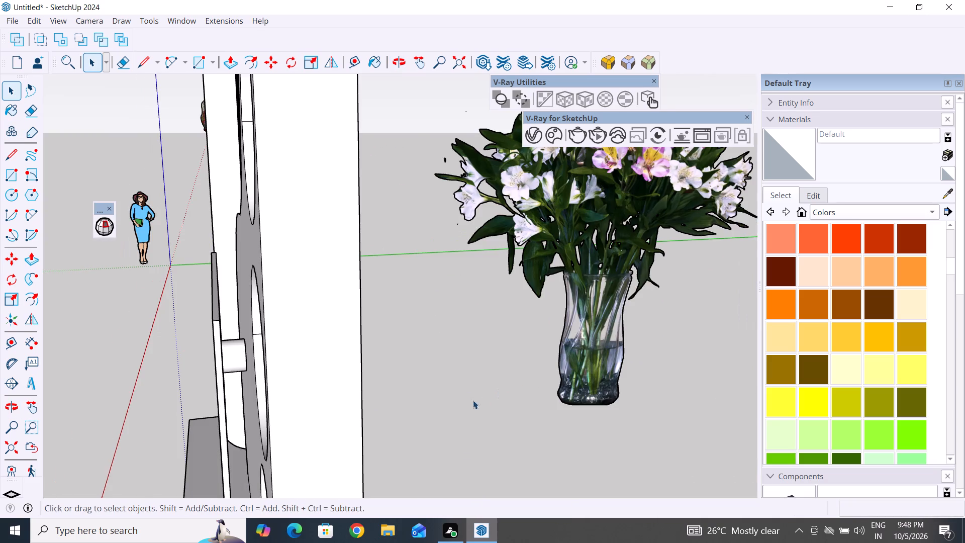
pyautogui.moveTo(494, 419); pyautogui.dragTo(550, 426, button='middle')
pyautogui.scroll(-9, 326, 379)
pyautogui.moveTo(325, 389); pyautogui.dragTo(459, 400, button='middle')
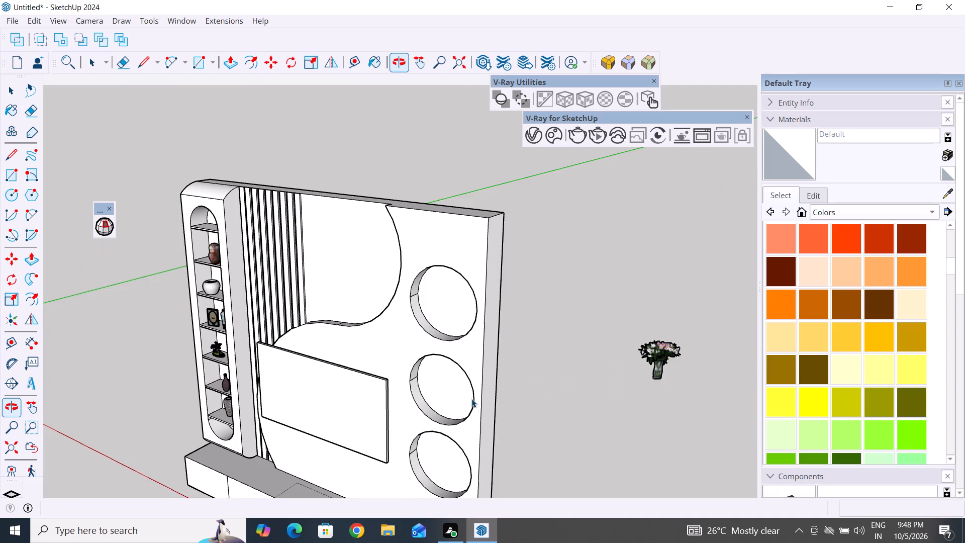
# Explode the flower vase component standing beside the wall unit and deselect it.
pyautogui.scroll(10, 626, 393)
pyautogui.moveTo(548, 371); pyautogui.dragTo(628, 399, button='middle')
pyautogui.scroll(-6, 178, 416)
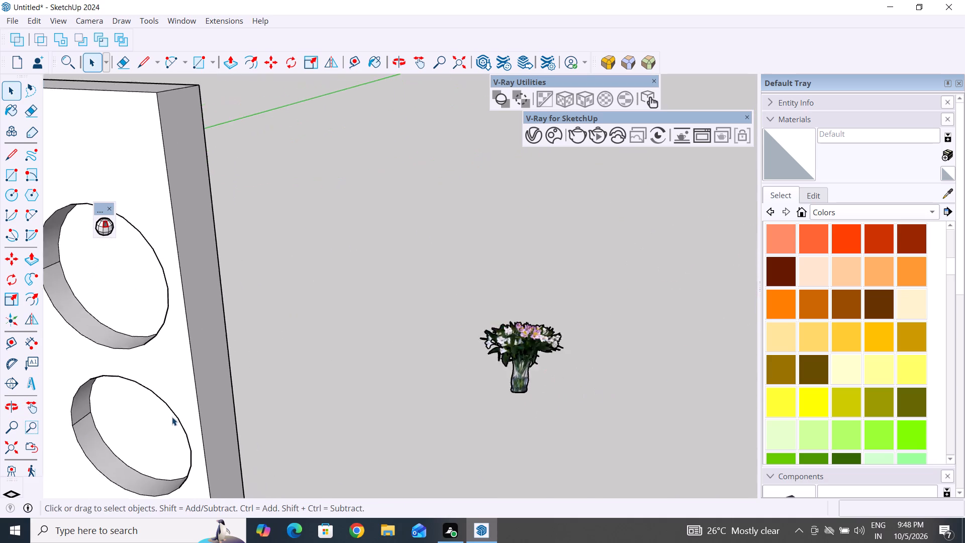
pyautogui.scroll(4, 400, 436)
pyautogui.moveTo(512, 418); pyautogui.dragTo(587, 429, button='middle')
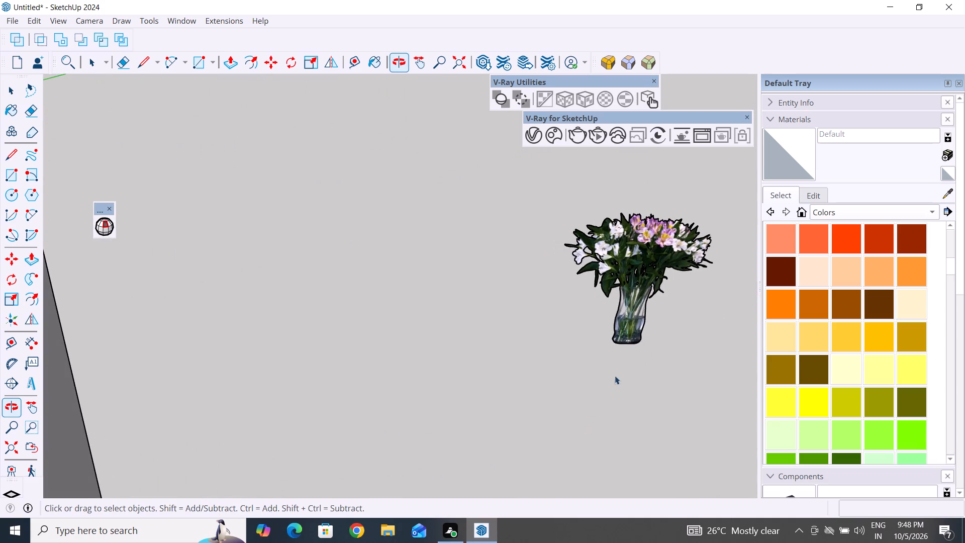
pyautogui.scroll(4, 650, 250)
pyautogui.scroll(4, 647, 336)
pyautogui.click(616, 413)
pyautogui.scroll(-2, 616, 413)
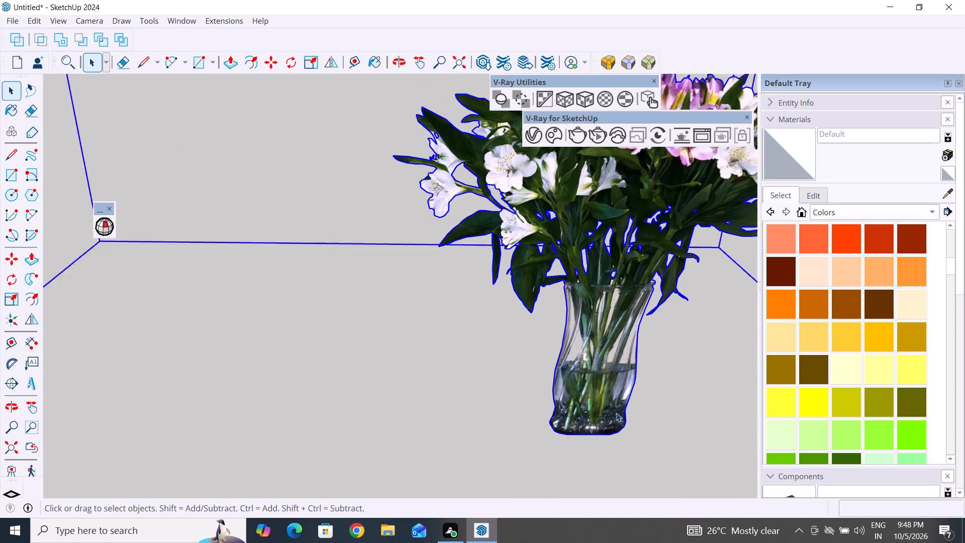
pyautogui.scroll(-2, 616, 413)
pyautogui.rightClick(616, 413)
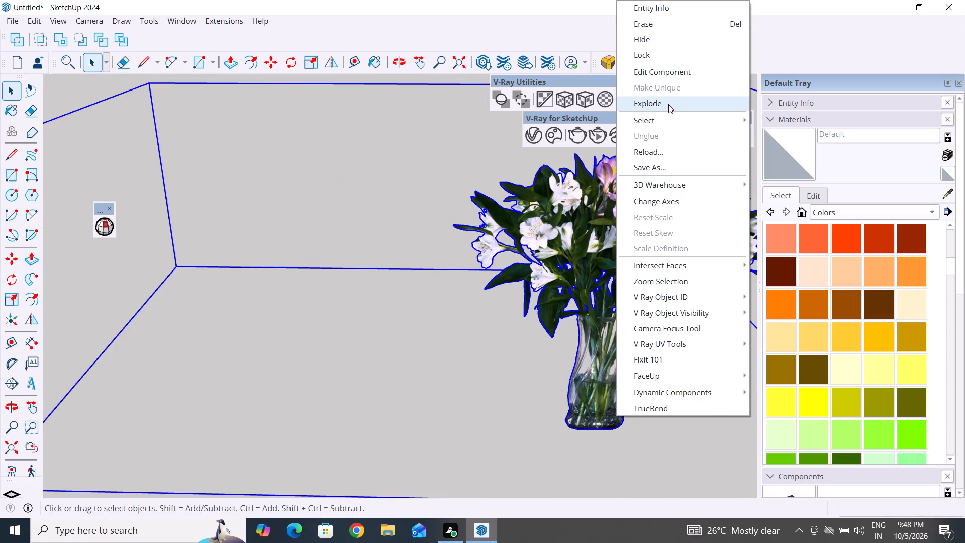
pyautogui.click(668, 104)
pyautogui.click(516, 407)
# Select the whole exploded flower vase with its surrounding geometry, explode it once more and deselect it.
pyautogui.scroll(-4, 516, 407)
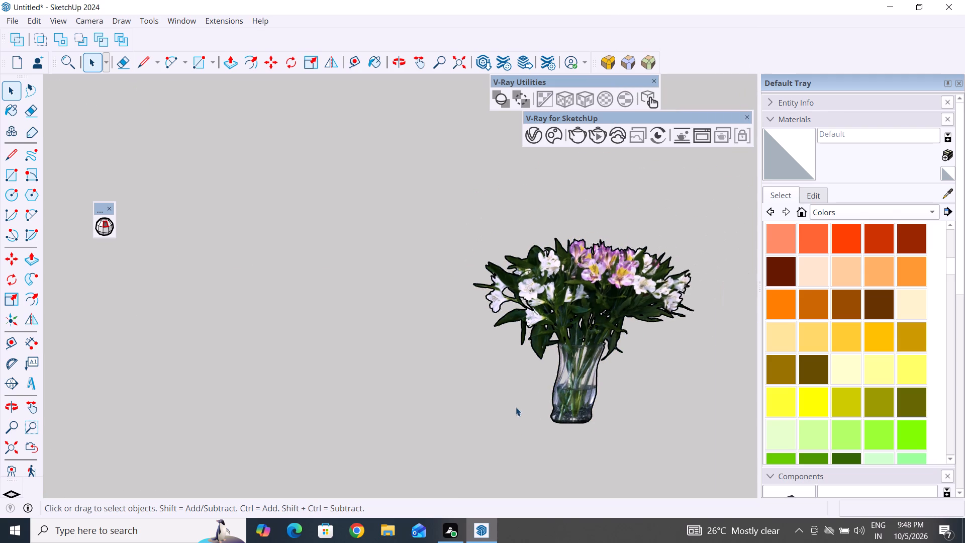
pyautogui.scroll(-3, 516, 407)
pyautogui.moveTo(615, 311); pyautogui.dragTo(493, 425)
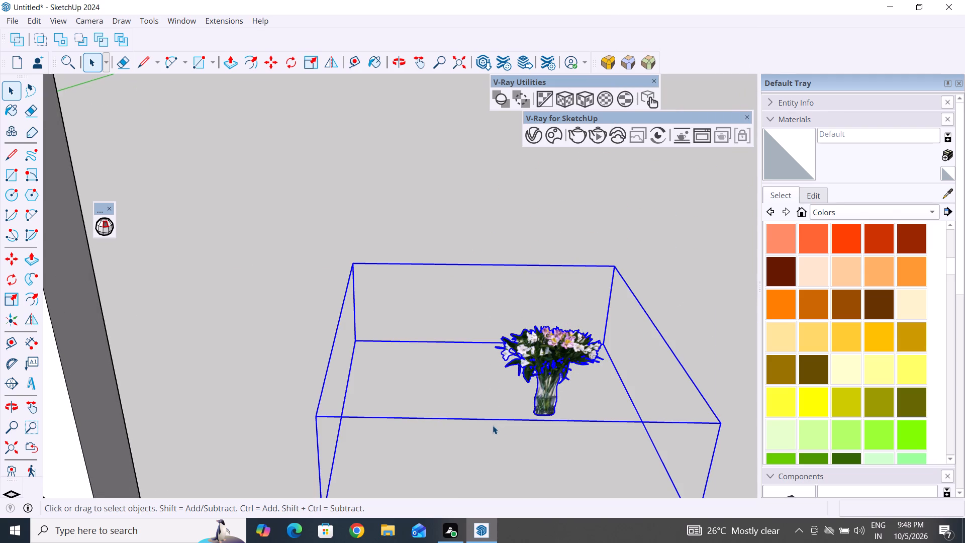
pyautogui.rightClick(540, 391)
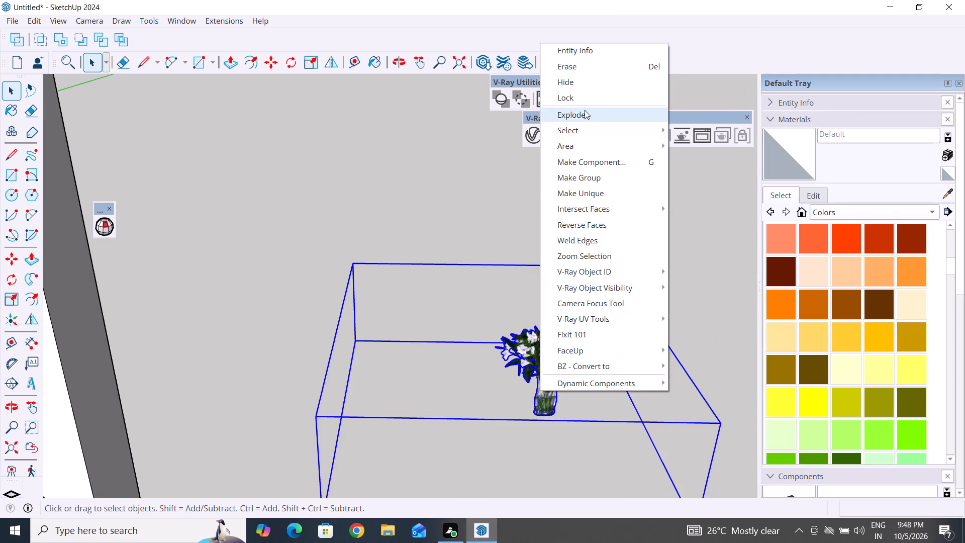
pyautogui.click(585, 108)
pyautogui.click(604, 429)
# Examine the exploded flower vase from the side and up close against the wall unit.
pyautogui.moveTo(567, 423); pyautogui.dragTo(598, 471, button='middle')
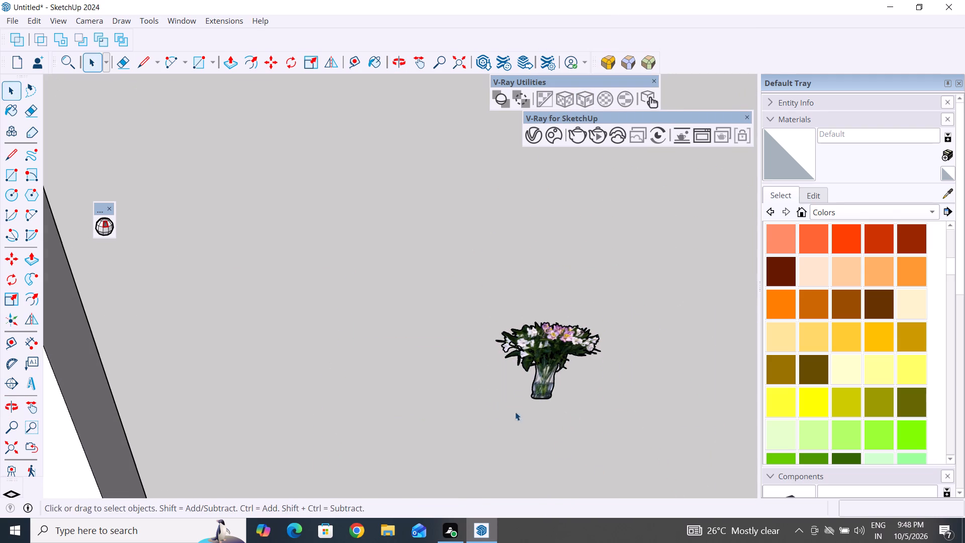
pyautogui.moveTo(497, 388); pyautogui.dragTo(381, 382, button='middle')
pyautogui.scroll(-5, 451, 363)
pyautogui.moveTo(521, 383); pyautogui.dragTo(277, 374, button='middle')
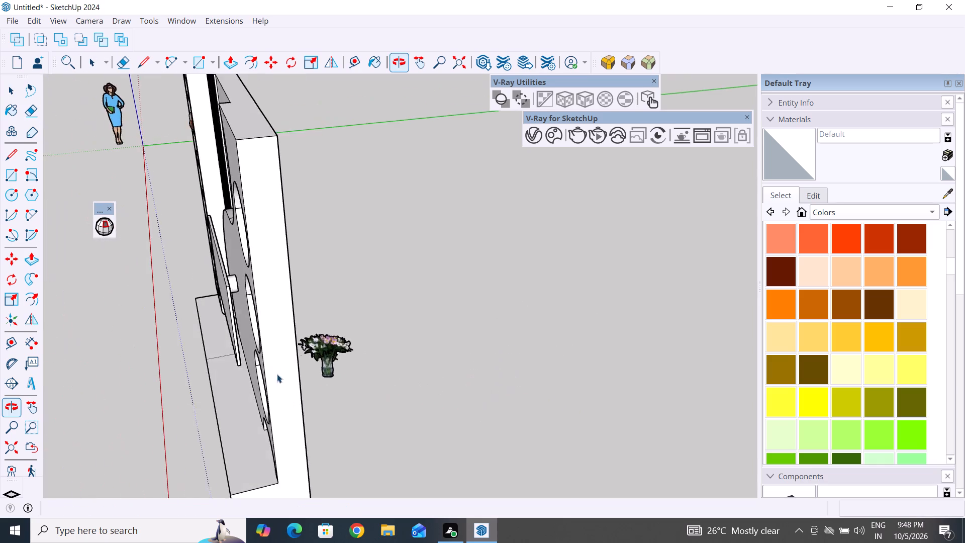
pyautogui.scroll(10, 298, 365)
pyautogui.moveTo(427, 346); pyautogui.dragTo(336, 361, button='middle')
pyautogui.scroll(3, 331, 318)
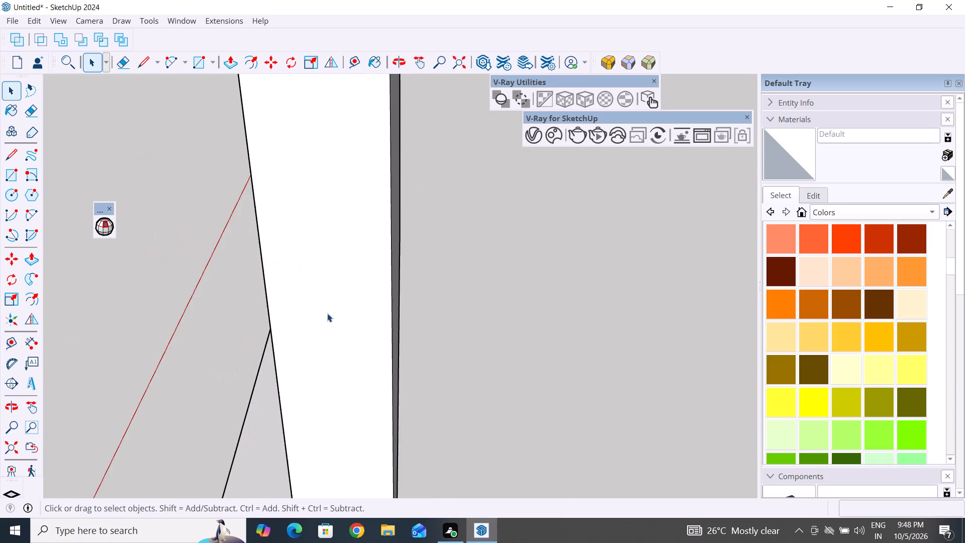
pyautogui.scroll(-4, 327, 318)
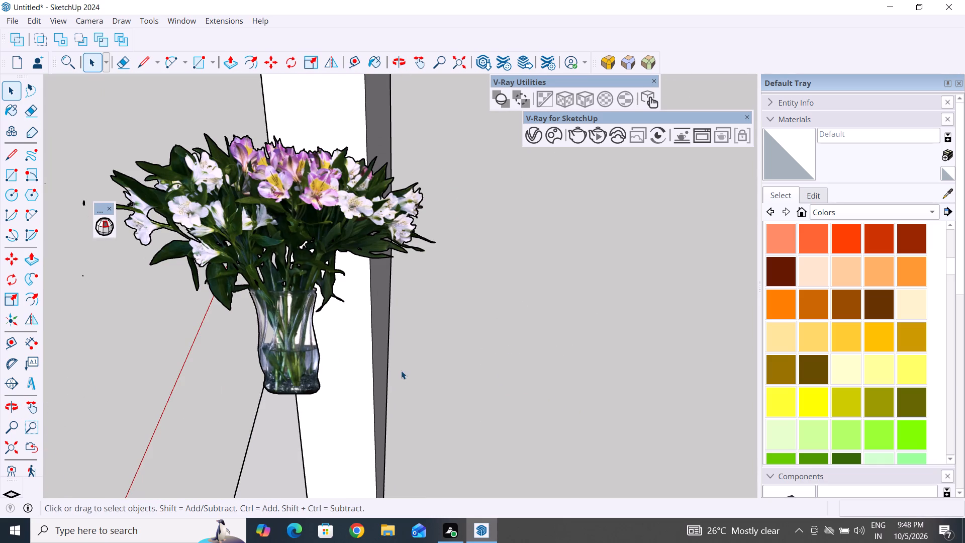
pyautogui.scroll(-1, 408, 374)
pyautogui.click(509, 369)
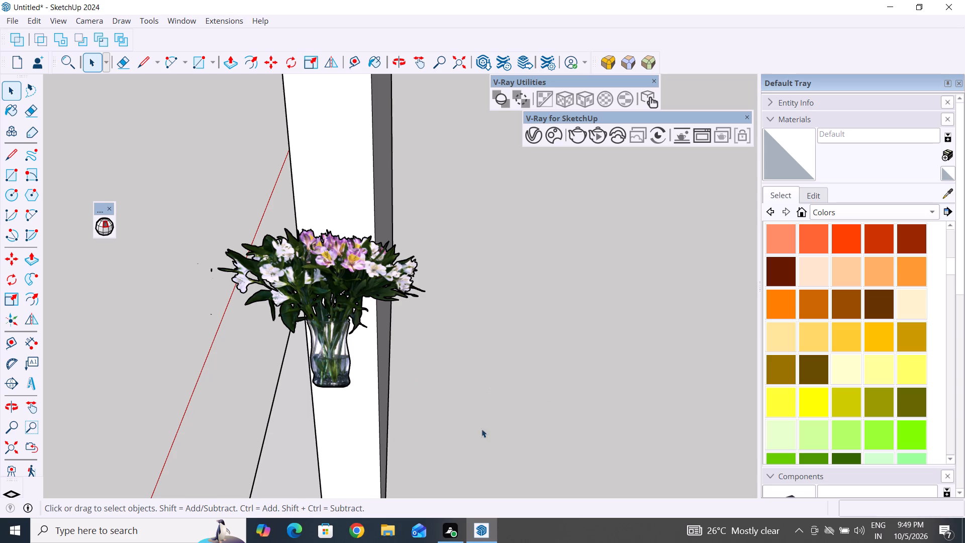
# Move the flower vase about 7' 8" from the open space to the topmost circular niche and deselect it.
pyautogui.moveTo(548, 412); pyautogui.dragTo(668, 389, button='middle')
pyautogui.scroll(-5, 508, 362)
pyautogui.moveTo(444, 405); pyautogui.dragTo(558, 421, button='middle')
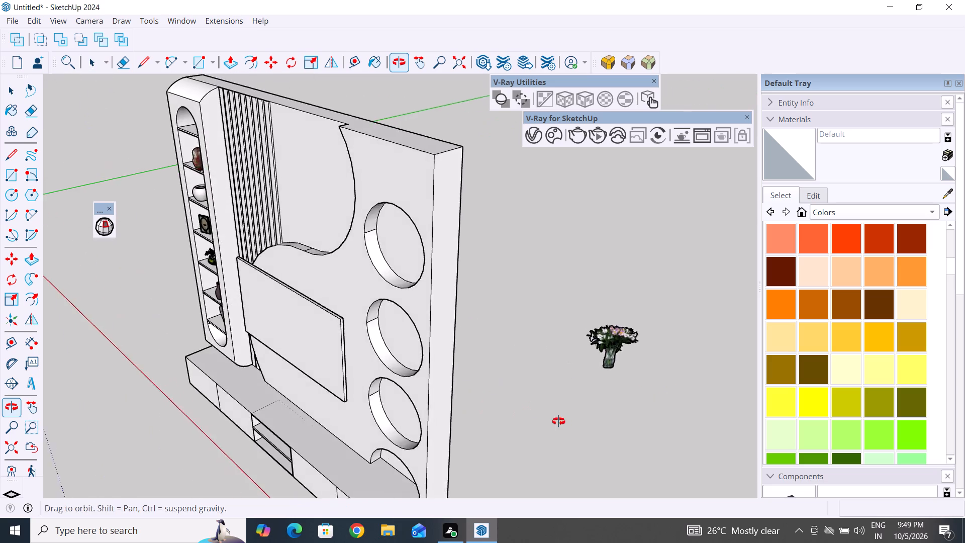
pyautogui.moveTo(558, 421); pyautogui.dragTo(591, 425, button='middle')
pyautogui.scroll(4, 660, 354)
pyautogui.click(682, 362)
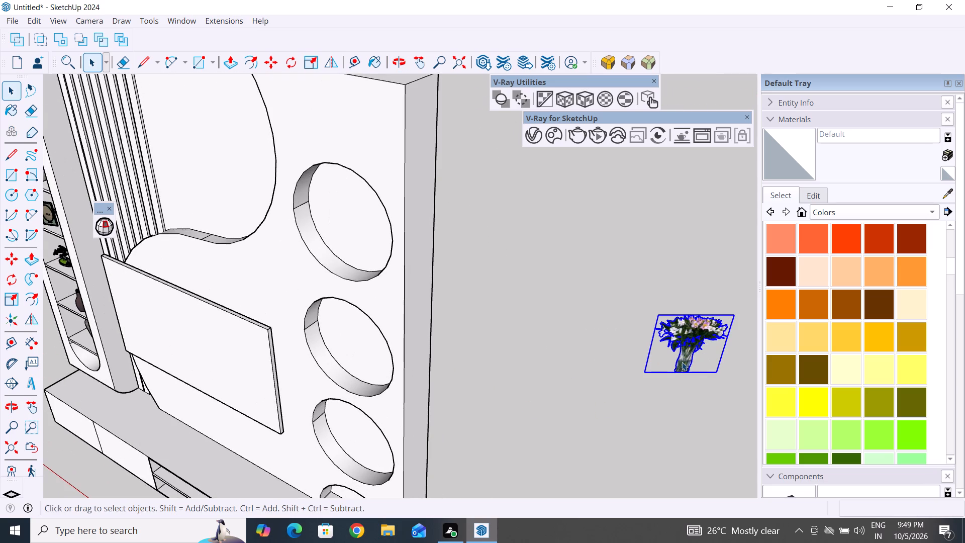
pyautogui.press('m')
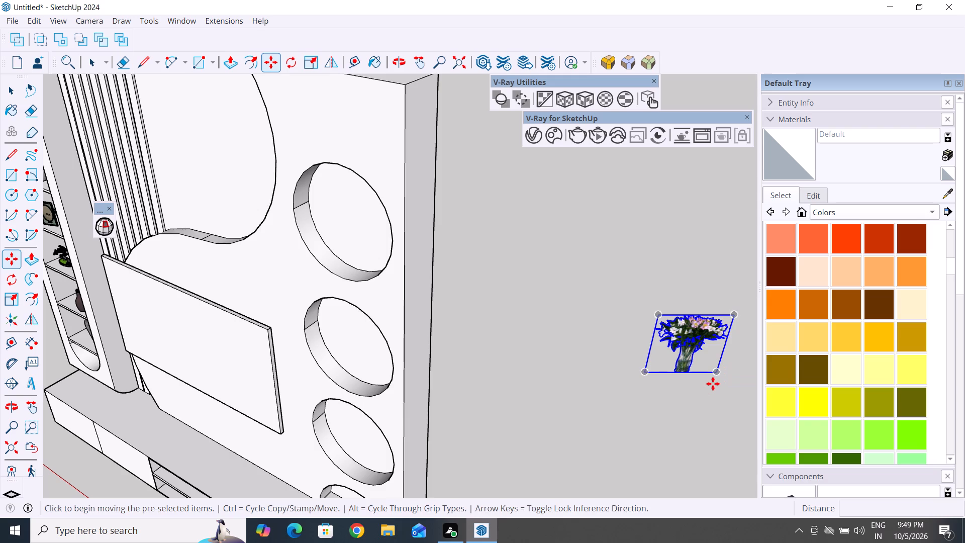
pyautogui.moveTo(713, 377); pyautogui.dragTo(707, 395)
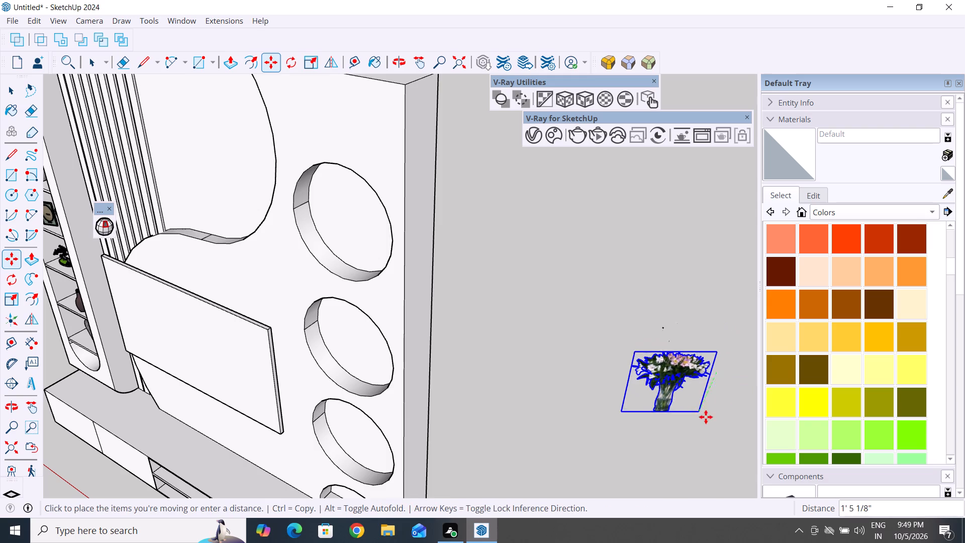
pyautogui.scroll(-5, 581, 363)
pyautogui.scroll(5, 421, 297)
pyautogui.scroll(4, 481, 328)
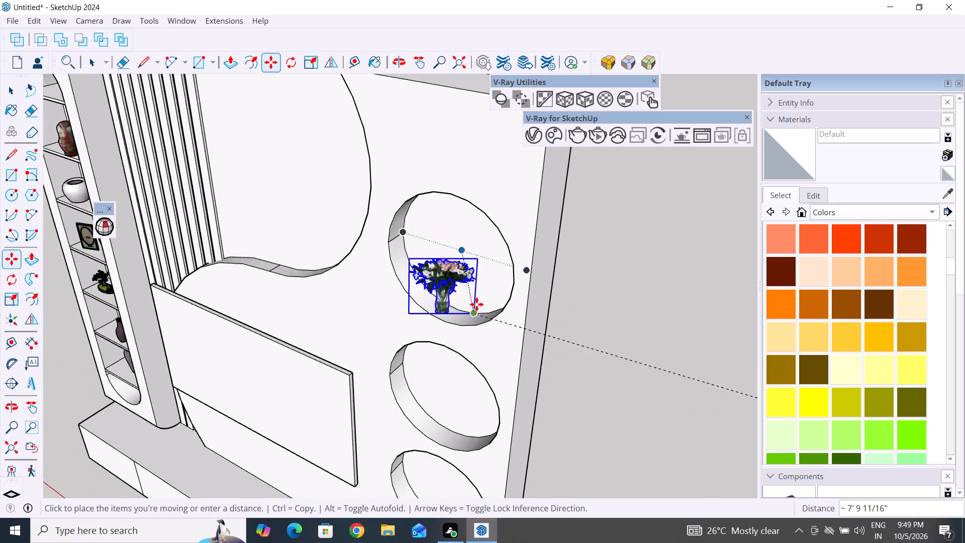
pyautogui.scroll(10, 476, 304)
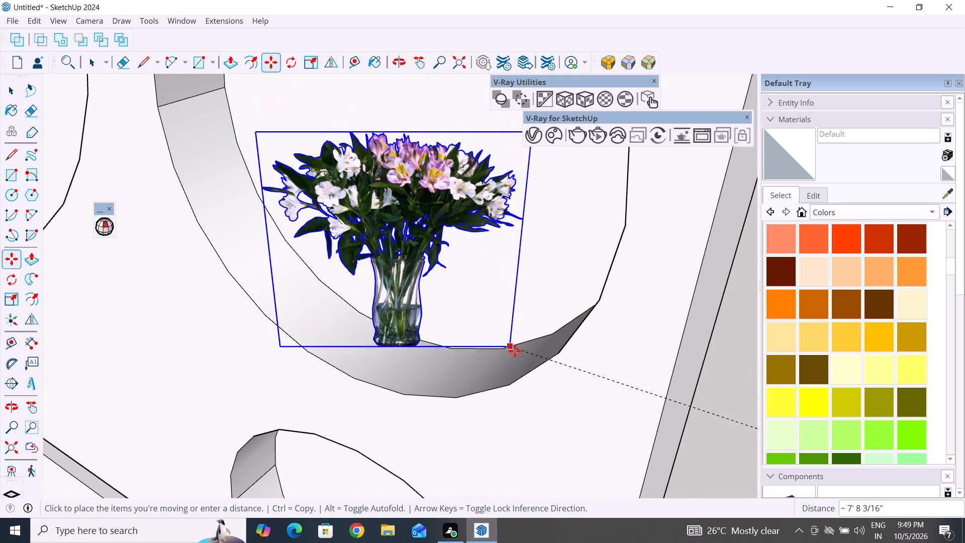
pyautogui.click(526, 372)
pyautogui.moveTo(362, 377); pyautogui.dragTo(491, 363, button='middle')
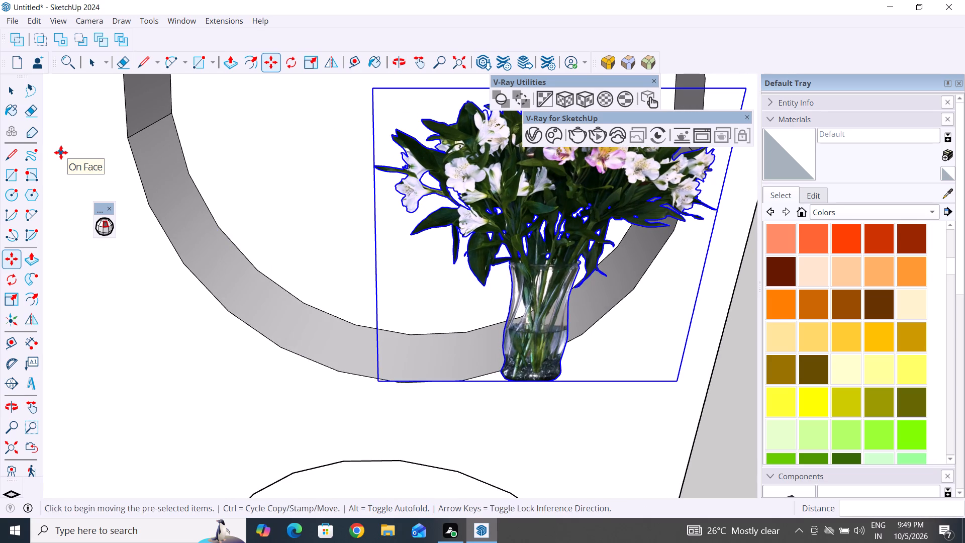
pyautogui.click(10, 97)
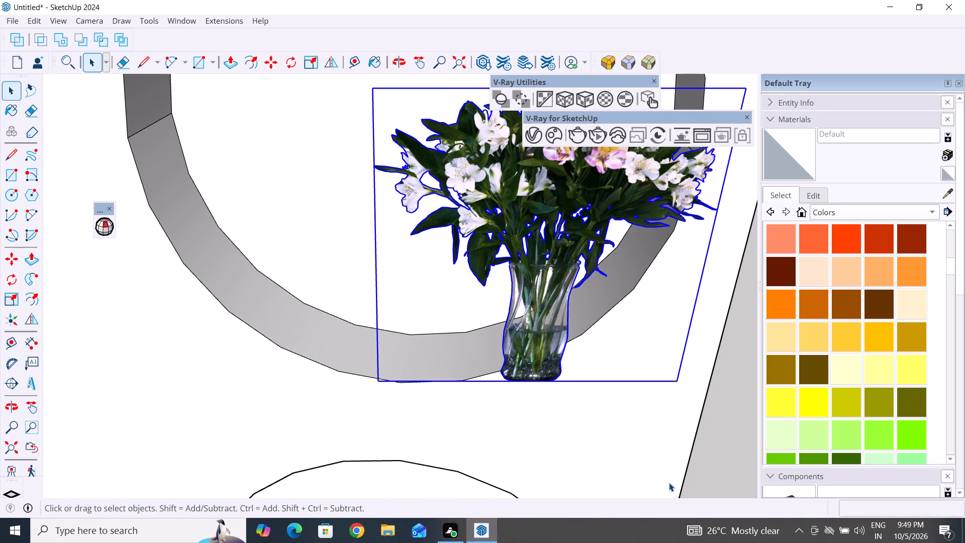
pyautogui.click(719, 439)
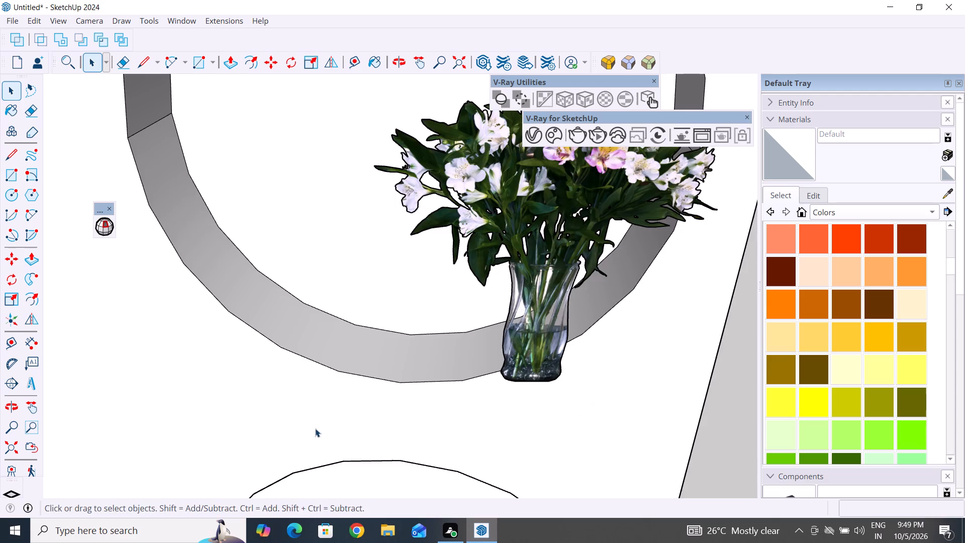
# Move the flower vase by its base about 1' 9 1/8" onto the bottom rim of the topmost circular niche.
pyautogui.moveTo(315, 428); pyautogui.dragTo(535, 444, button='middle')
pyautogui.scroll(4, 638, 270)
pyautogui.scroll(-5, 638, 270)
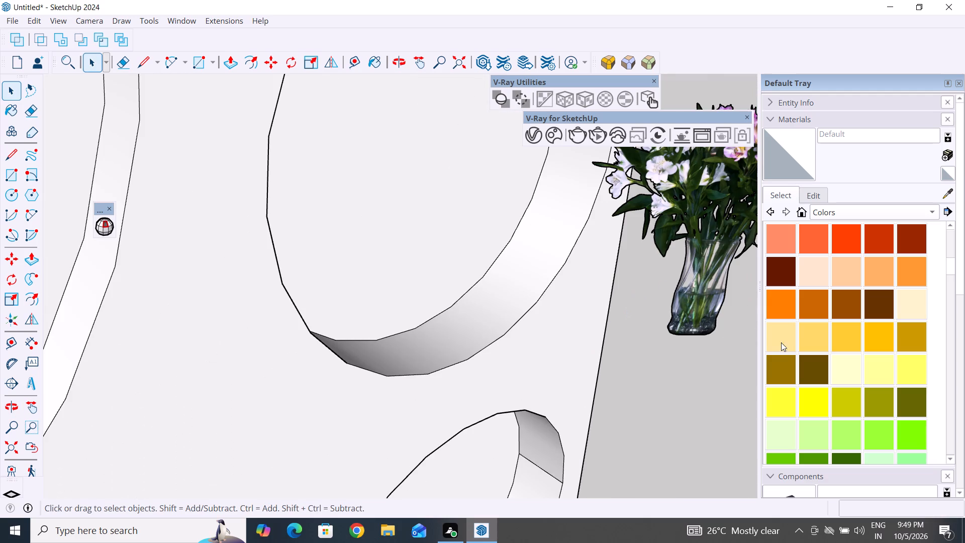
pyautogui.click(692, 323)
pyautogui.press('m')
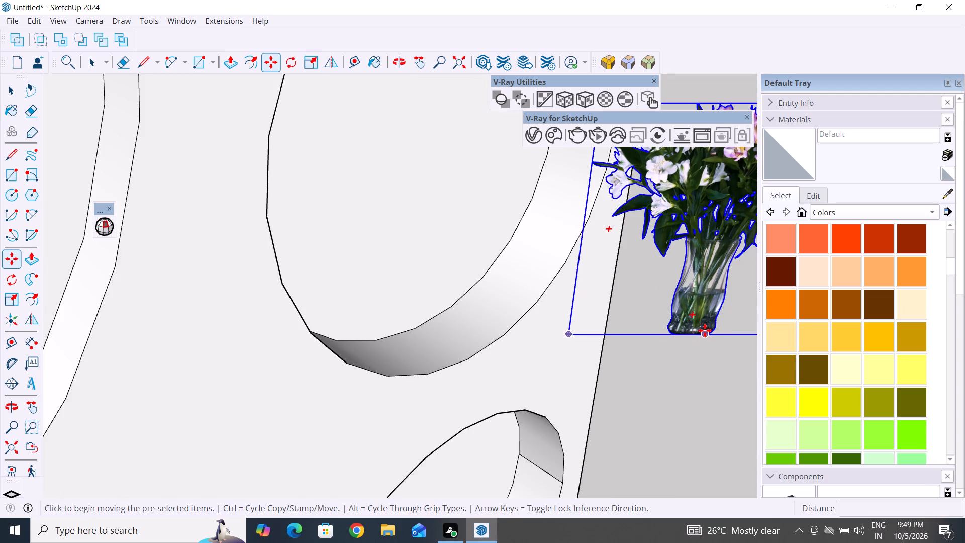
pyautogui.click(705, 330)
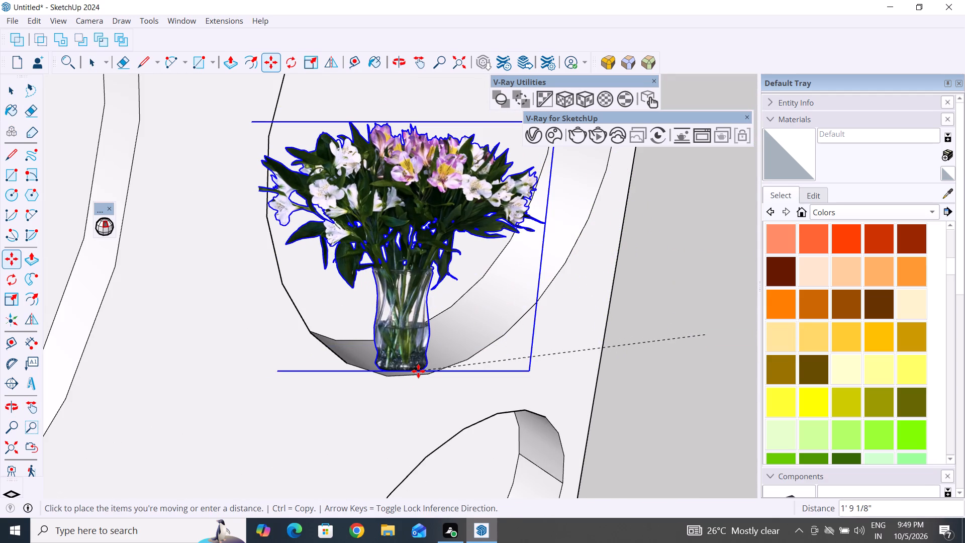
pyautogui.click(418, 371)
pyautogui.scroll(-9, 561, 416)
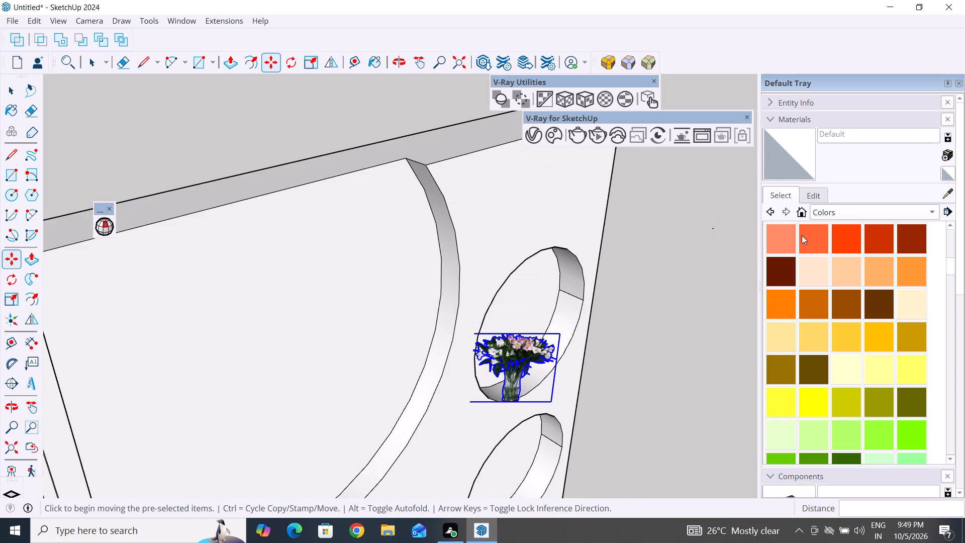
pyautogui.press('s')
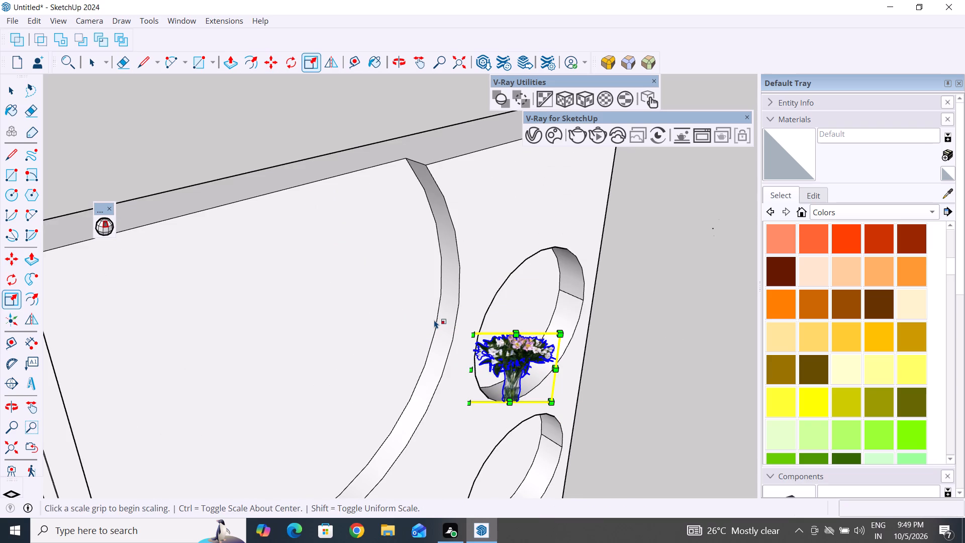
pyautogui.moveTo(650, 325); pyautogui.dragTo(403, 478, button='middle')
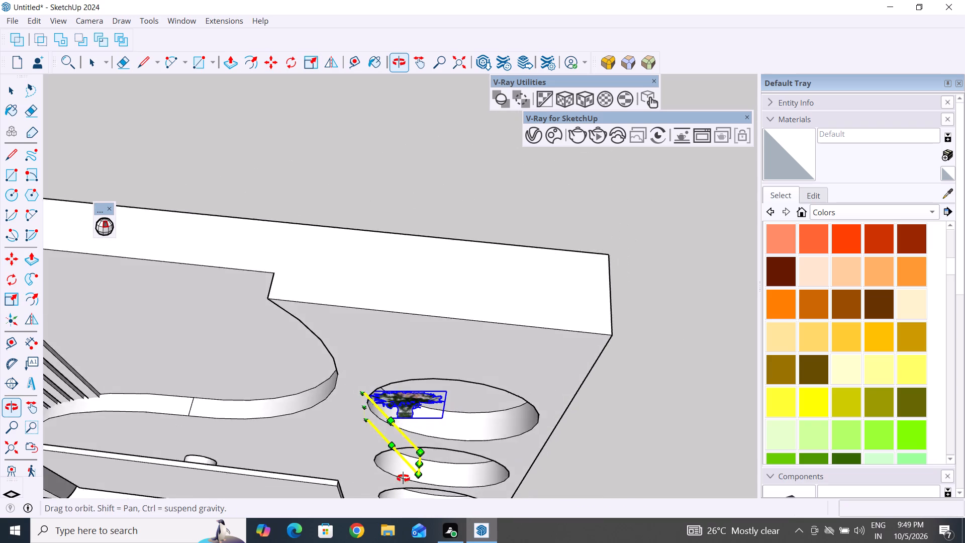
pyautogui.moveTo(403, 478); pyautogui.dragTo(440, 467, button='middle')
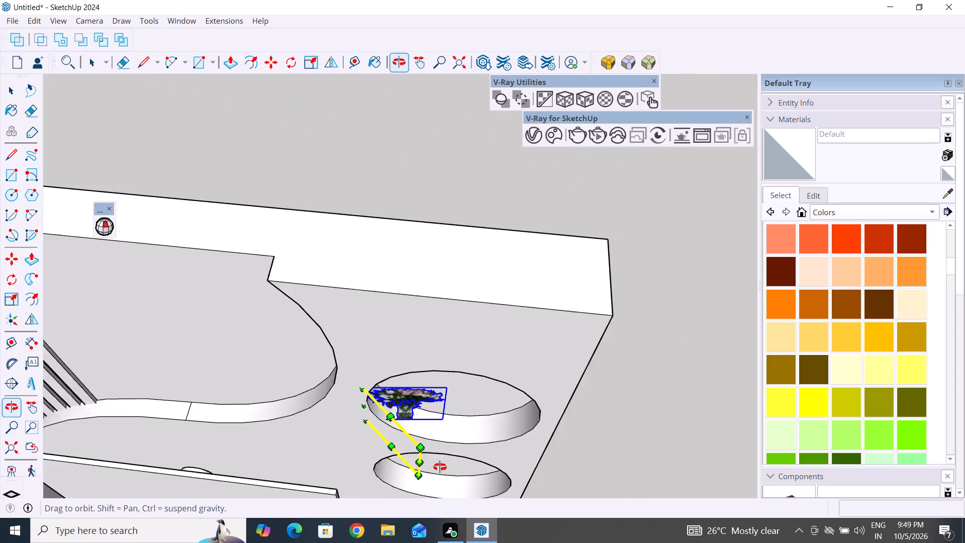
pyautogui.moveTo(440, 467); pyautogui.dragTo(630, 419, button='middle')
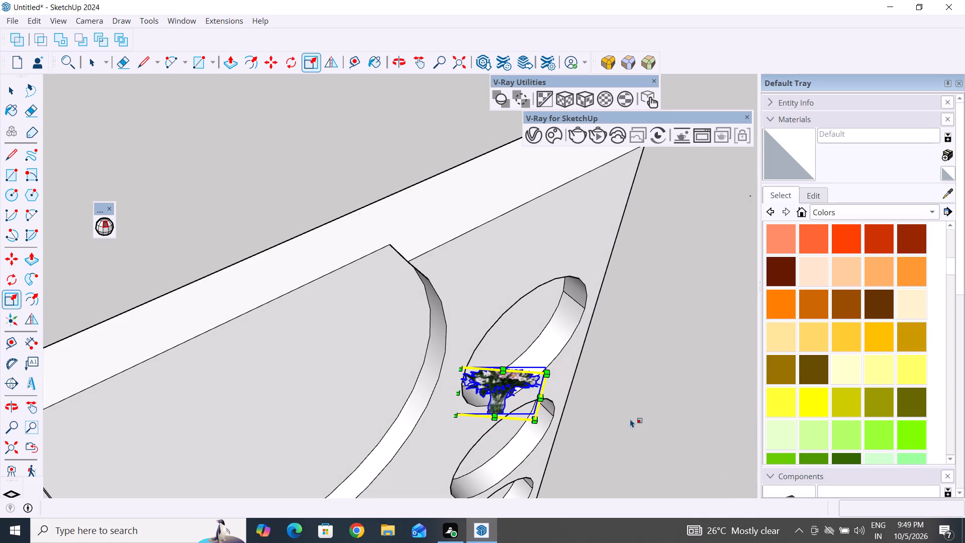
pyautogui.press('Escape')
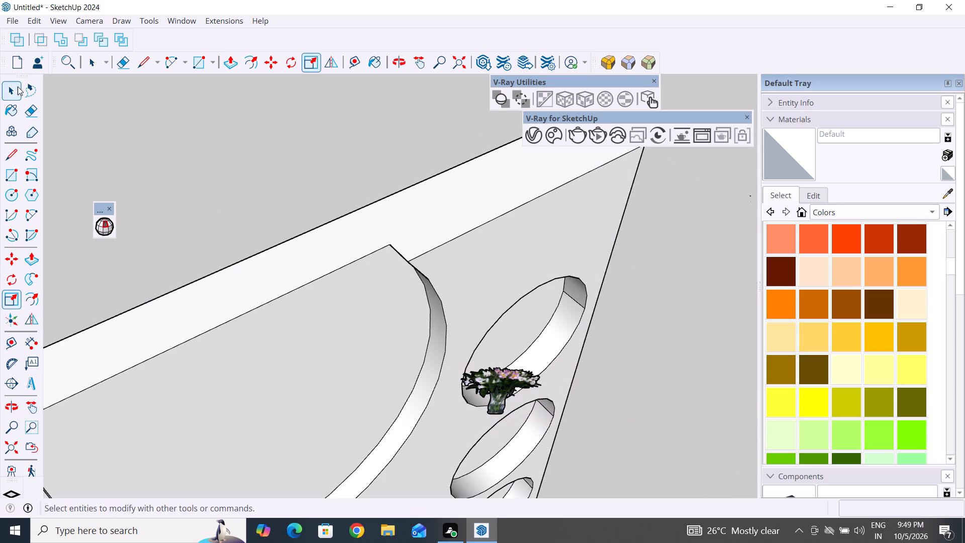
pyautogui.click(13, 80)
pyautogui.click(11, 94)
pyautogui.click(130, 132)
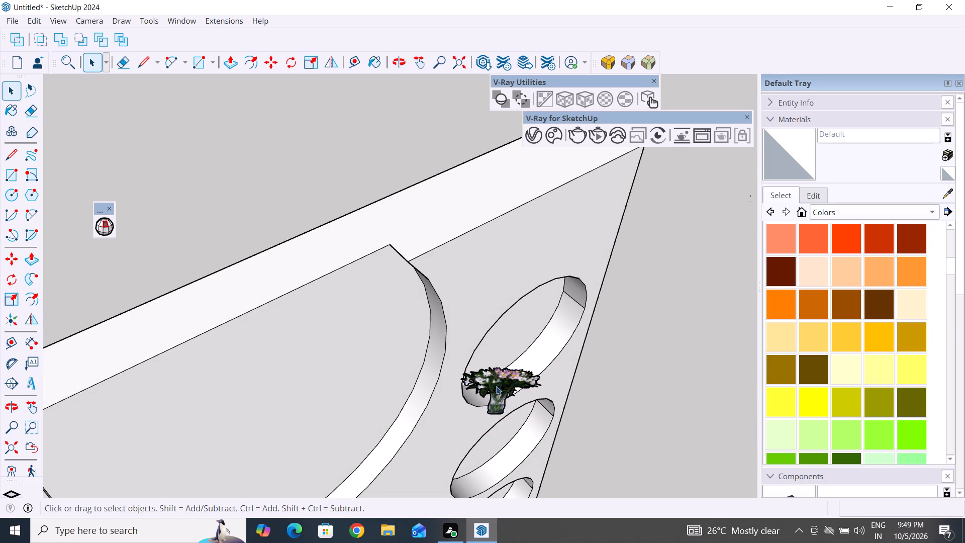
# Delete the flower vase from the topmost circular niche.
pyautogui.click(501, 385)
pyautogui.press('Delete')
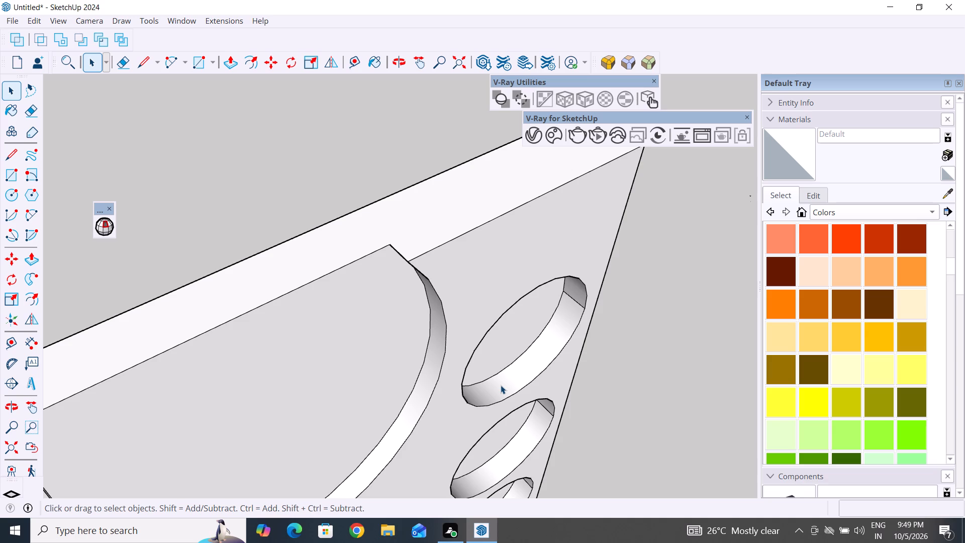
# Open 3D Warehouse to find a replacement flower vase for the wall unit's circular niches.
pyautogui.scroll(-7, 614, 364)
pyautogui.moveTo(617, 364); pyautogui.dragTo(471, 286, button='middle')
pyautogui.scroll(-6, 484, 316)
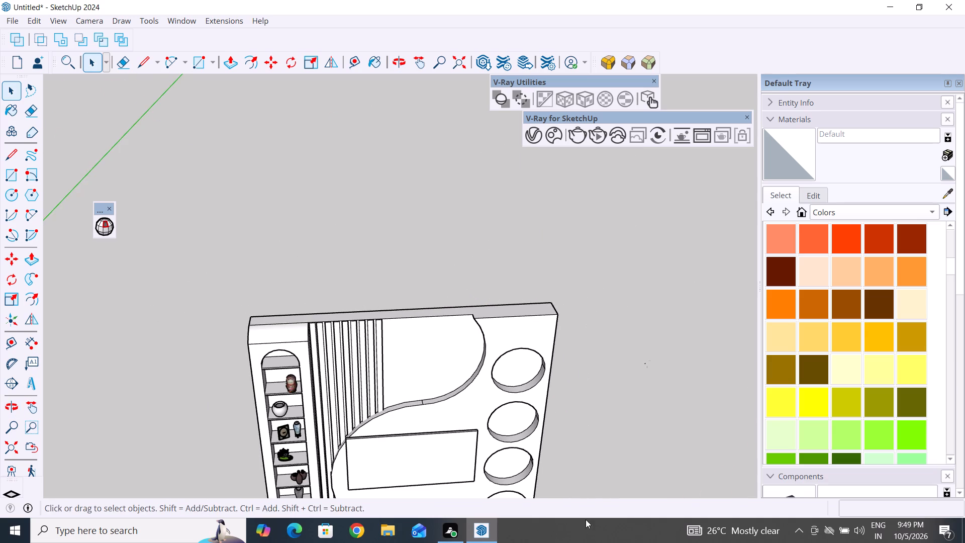
pyautogui.click(177, 19)
pyautogui.click(210, 121)
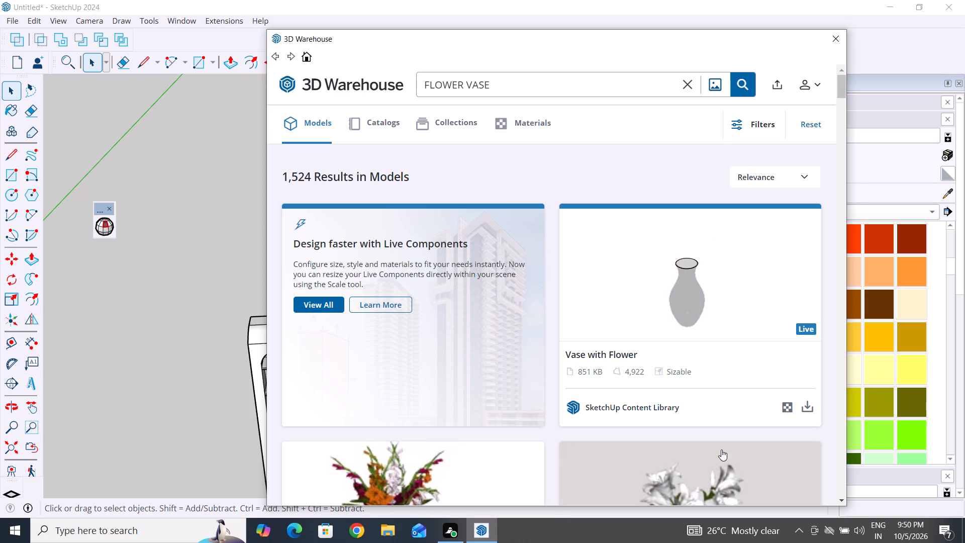
# Download the "Florero / Flower Vase" from the FLOWER VASE results directly into the SketchUp model, skipping the subscription offer.
pyautogui.scroll(-3, 649, 422)
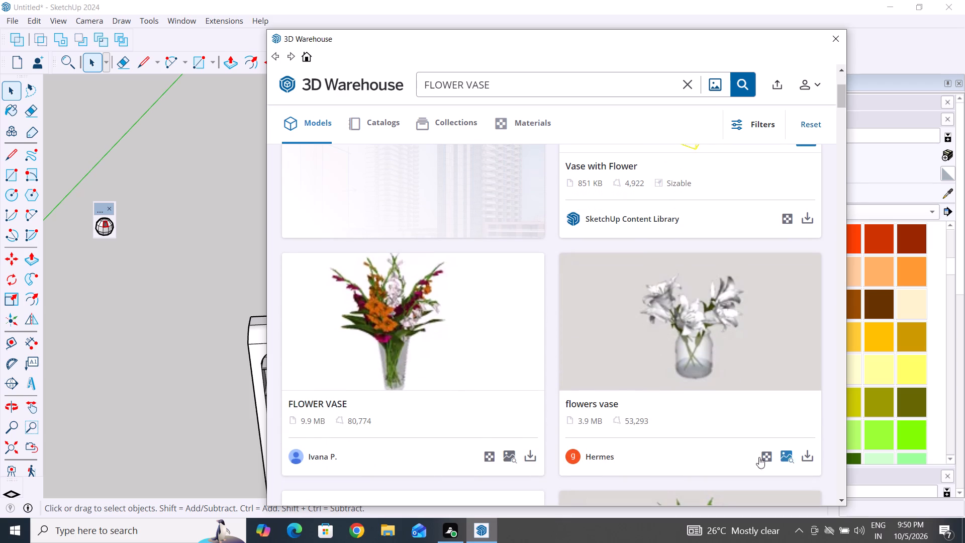
pyautogui.scroll(-5, 634, 370)
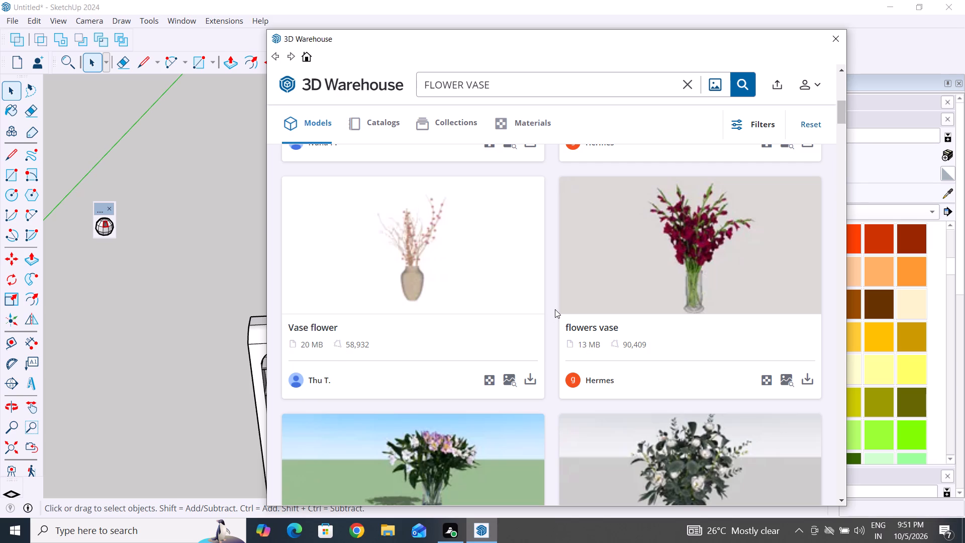
pyautogui.scroll(-3, 535, 306)
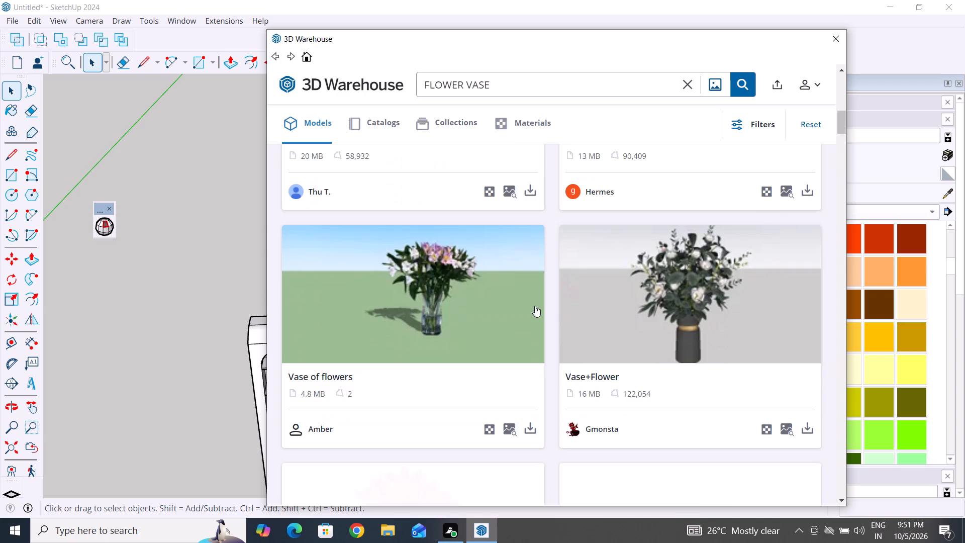
pyautogui.scroll(-4, 535, 306)
pyautogui.scroll(-2, 457, 342)
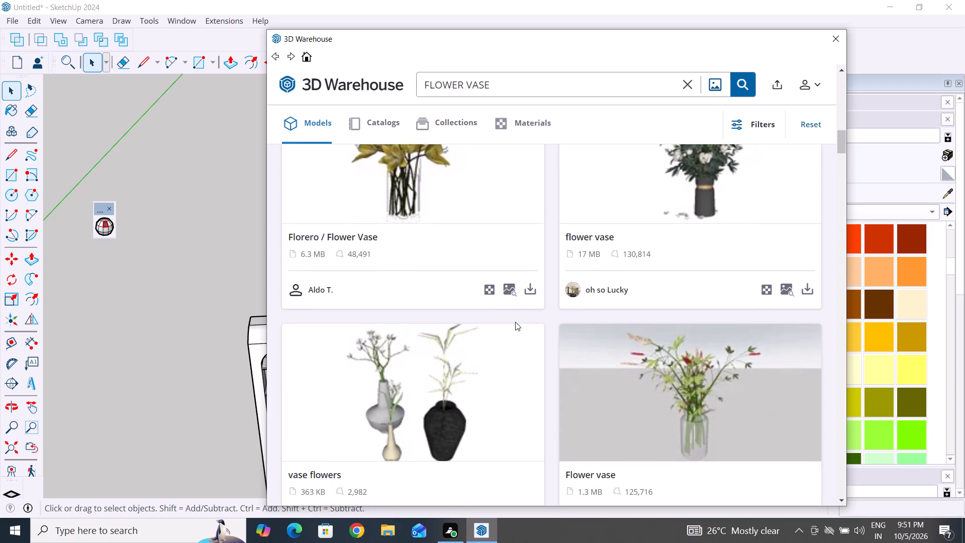
pyautogui.click(528, 290)
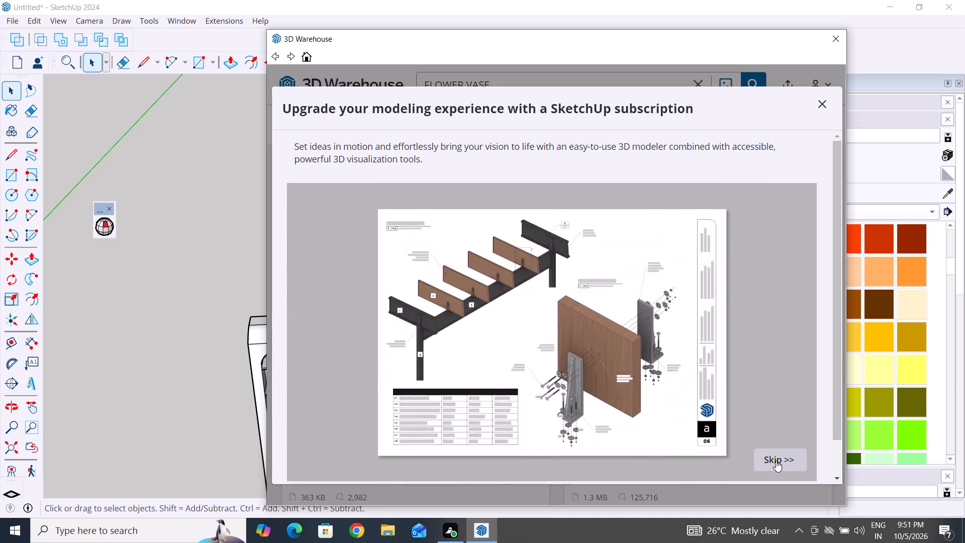
pyautogui.click(776, 461)
pyautogui.click(573, 399)
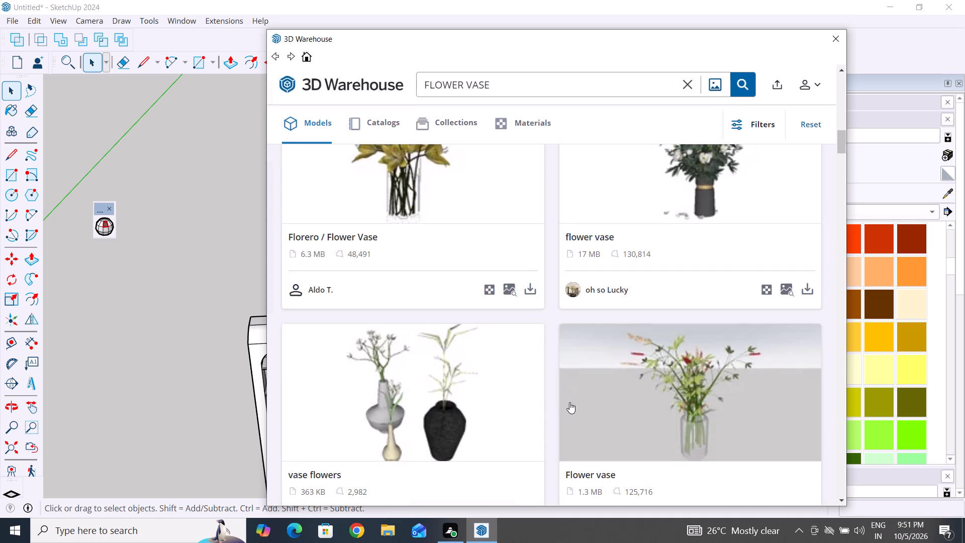
pyautogui.scroll(2, 547, 422)
pyautogui.scroll(-1, 526, 404)
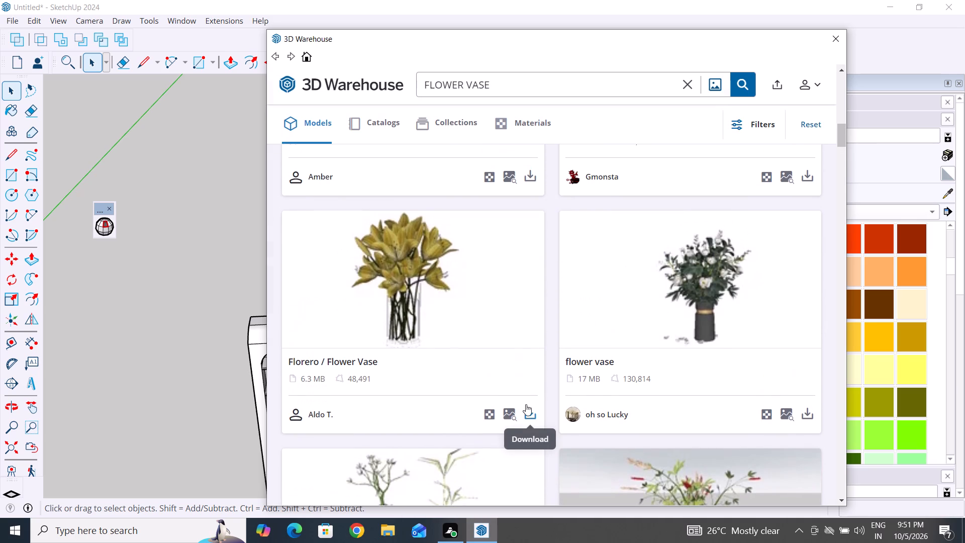
pyautogui.scroll(-1, 526, 404)
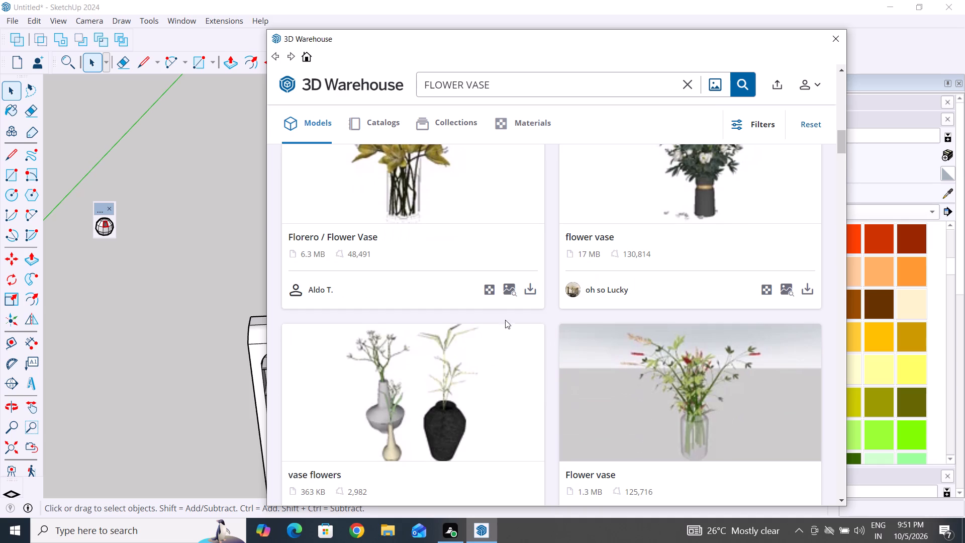
pyautogui.click(531, 284)
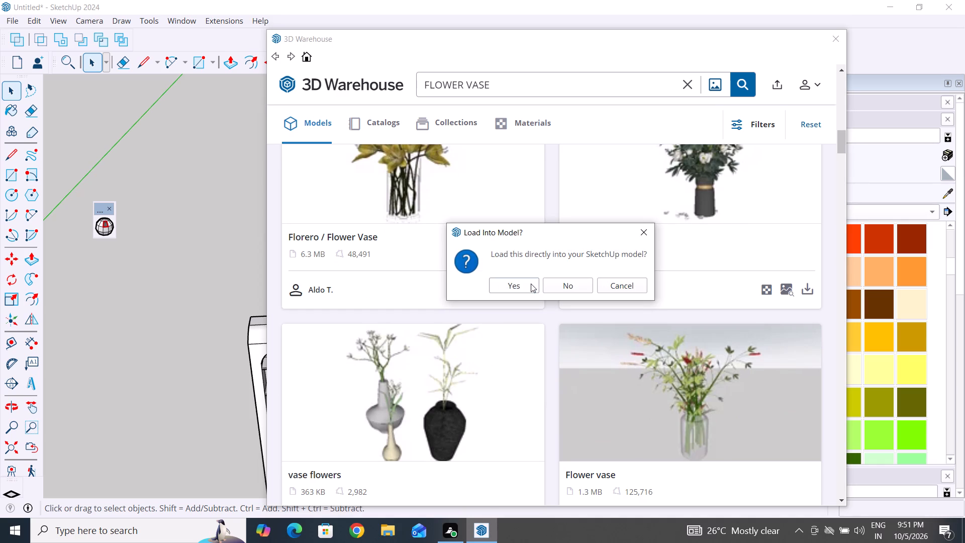
pyautogui.click(531, 284)
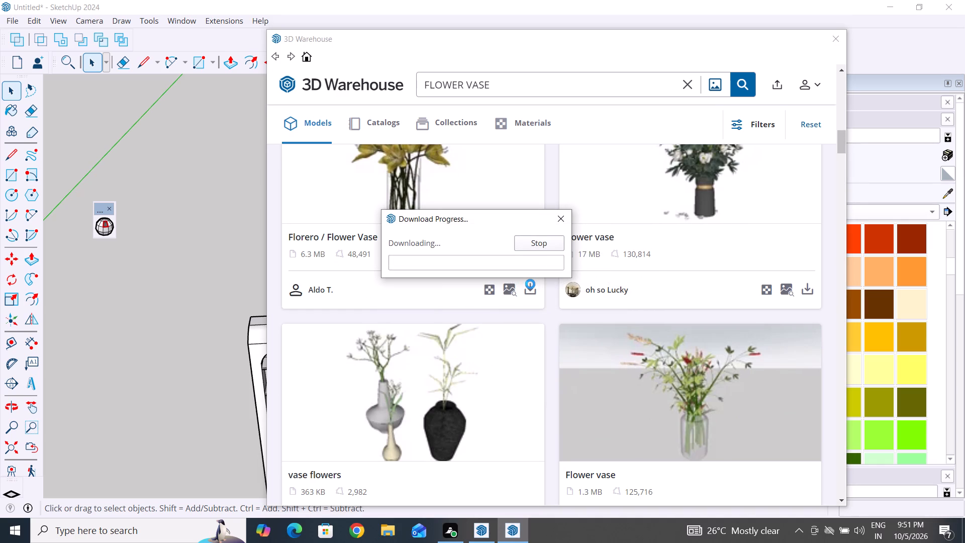
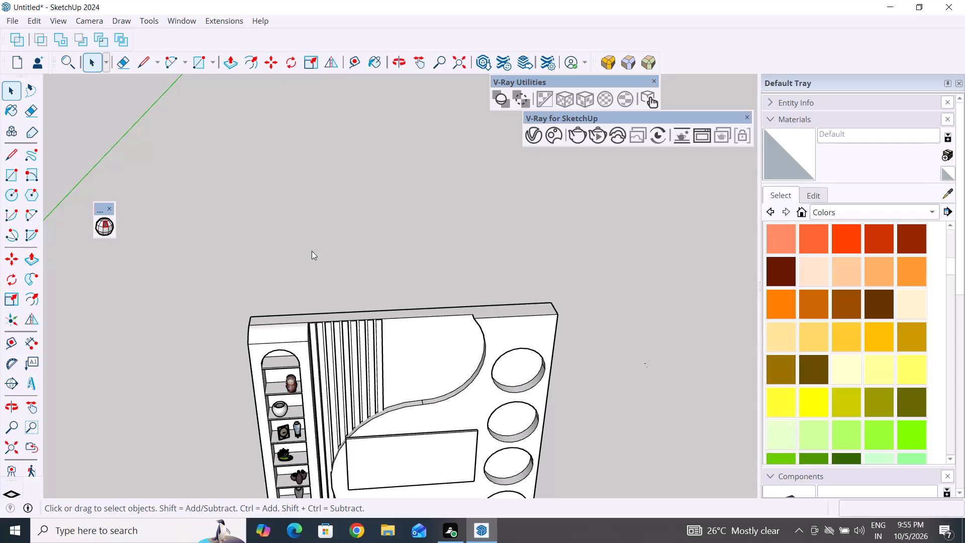
# Accept the file version warning and place the downloaded flower vase in the empty space beside the wall unit's circular niches.
pyautogui.click(616, 297)
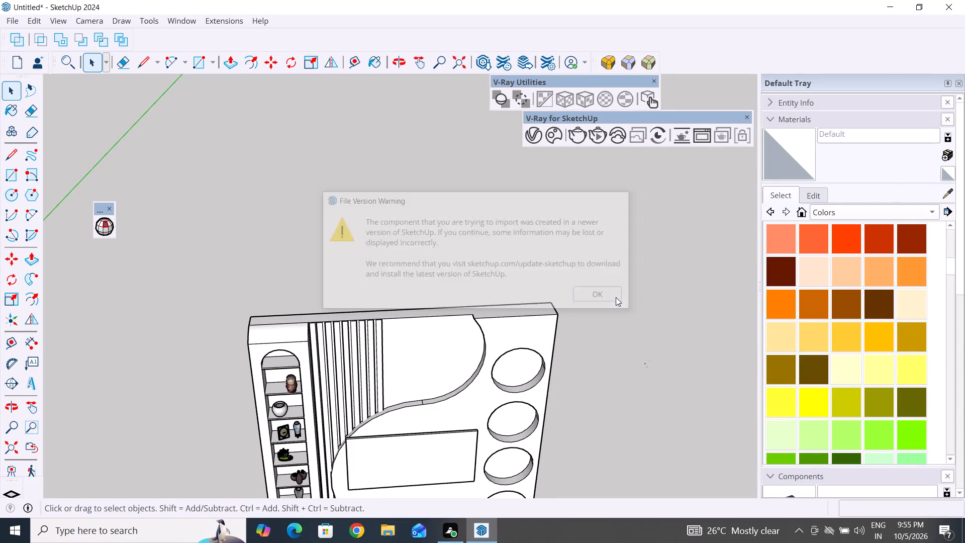
pyautogui.scroll(-4, 617, 320)
pyautogui.scroll(-5, 530, 330)
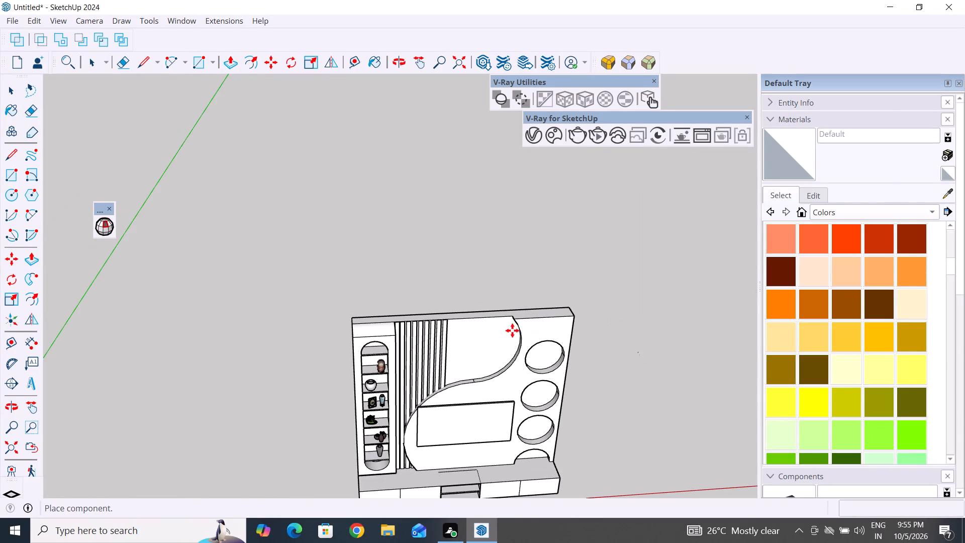
pyautogui.scroll(-8, 512, 330)
pyautogui.scroll(7, 548, 356)
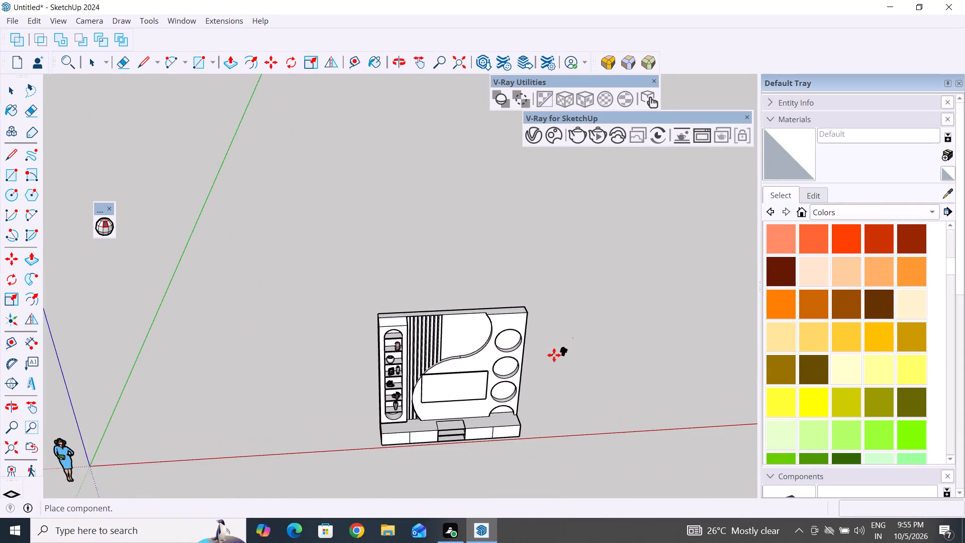
pyautogui.scroll(2, 554, 355)
pyautogui.click(554, 355)
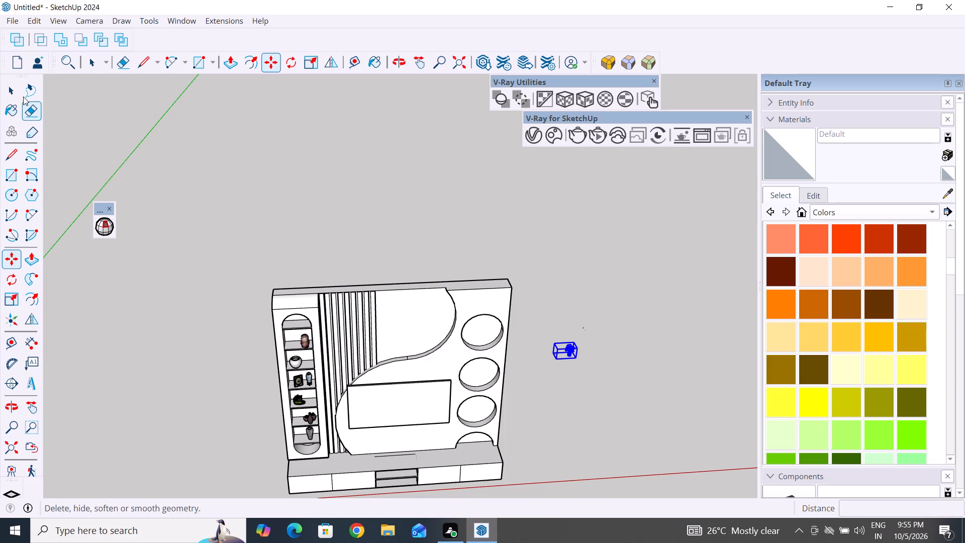
pyautogui.click(8, 91)
pyautogui.click(600, 381)
# Explode the placed flower vase component and select only the small stray triangular shape separated from the vase.
pyautogui.scroll(6, 590, 365)
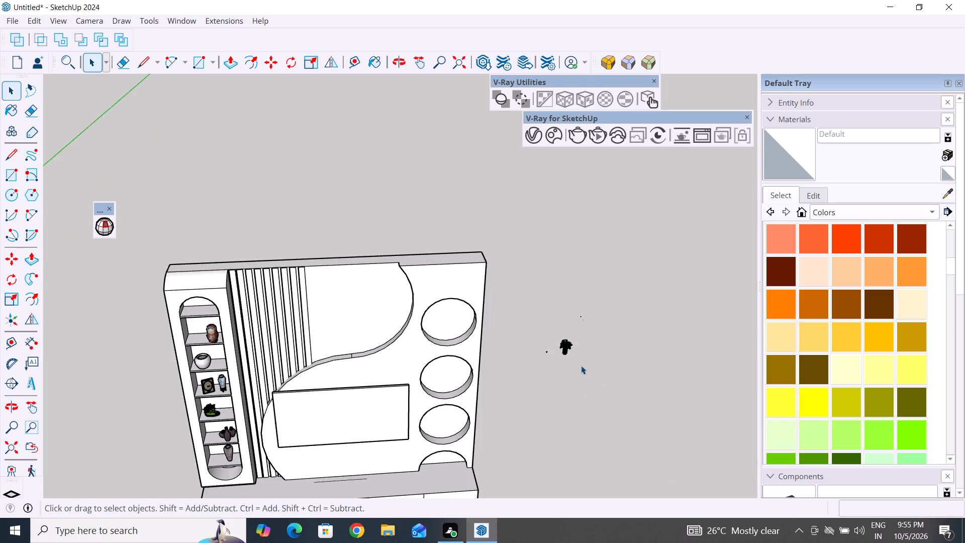
pyautogui.scroll(17, 581, 366)
pyautogui.moveTo(598, 398); pyautogui.dragTo(532, 228, button='middle')
pyautogui.scroll(17, 607, 352)
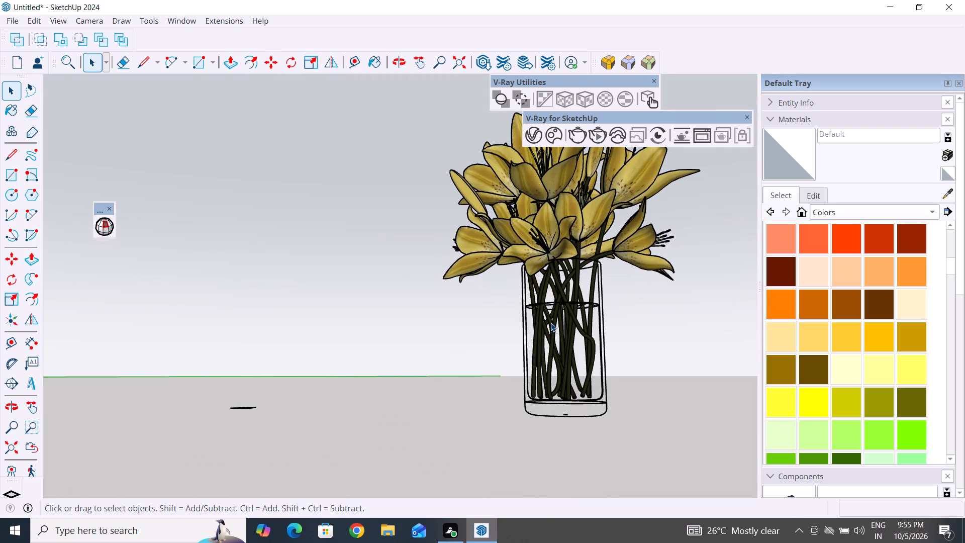
pyautogui.scroll(1, 551, 323)
pyautogui.moveTo(545, 340); pyautogui.dragTo(536, 434, button='middle')
pyautogui.scroll(-5, 602, 290)
pyautogui.moveTo(565, 344); pyautogui.dragTo(549, 401, button='middle')
pyautogui.scroll(-1, 565, 344)
pyautogui.click(574, 405)
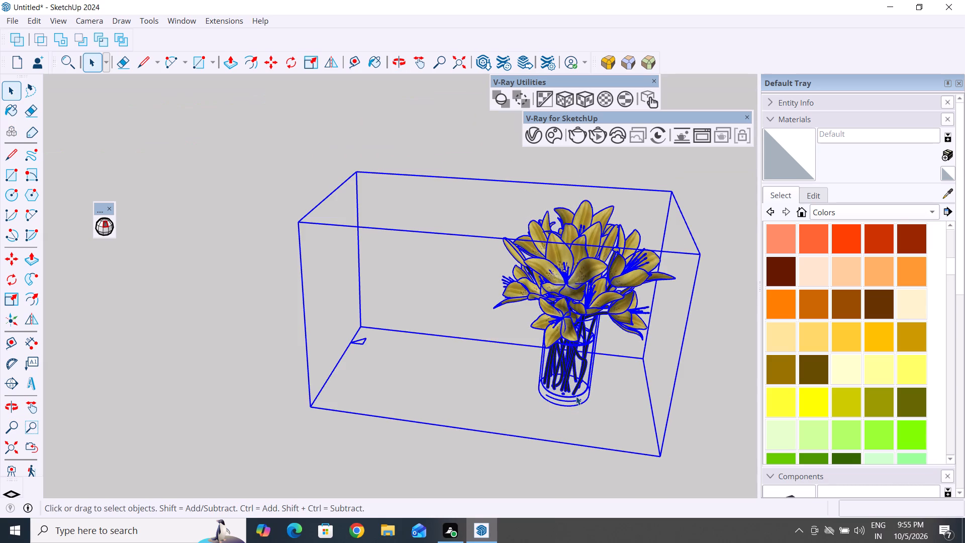
pyautogui.rightClick(568, 346)
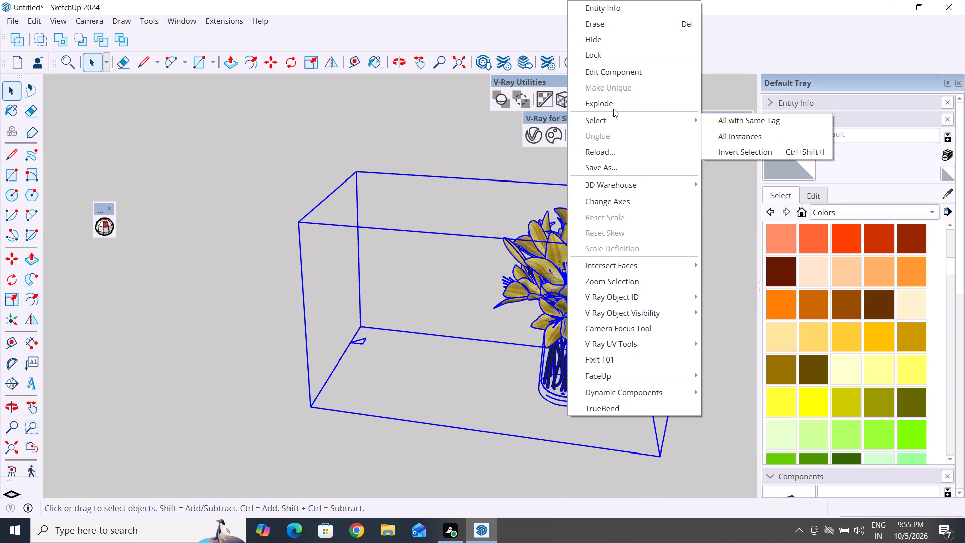
pyautogui.click(612, 105)
pyautogui.click(570, 404)
pyautogui.moveTo(411, 305); pyautogui.dragTo(383, 328)
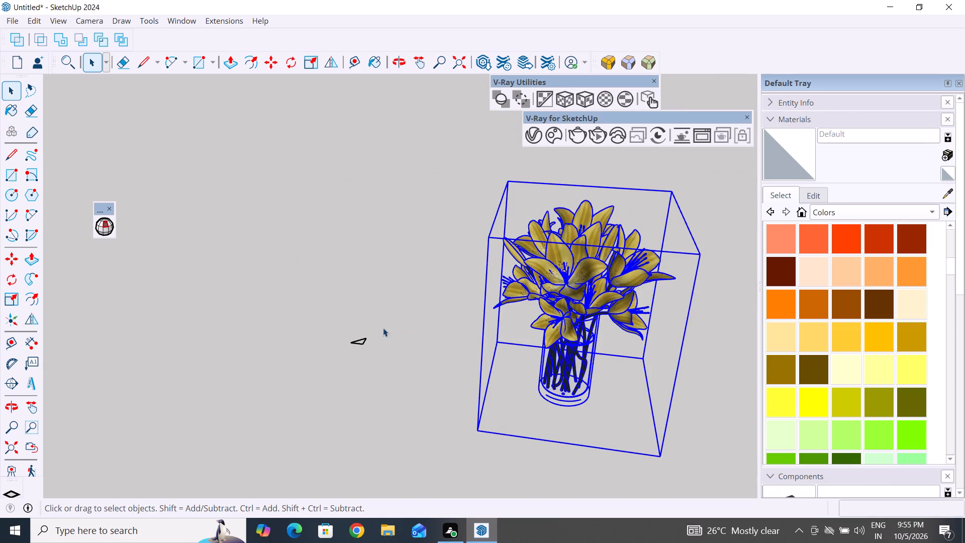
pyautogui.moveTo(383, 328); pyautogui.dragTo(308, 378)
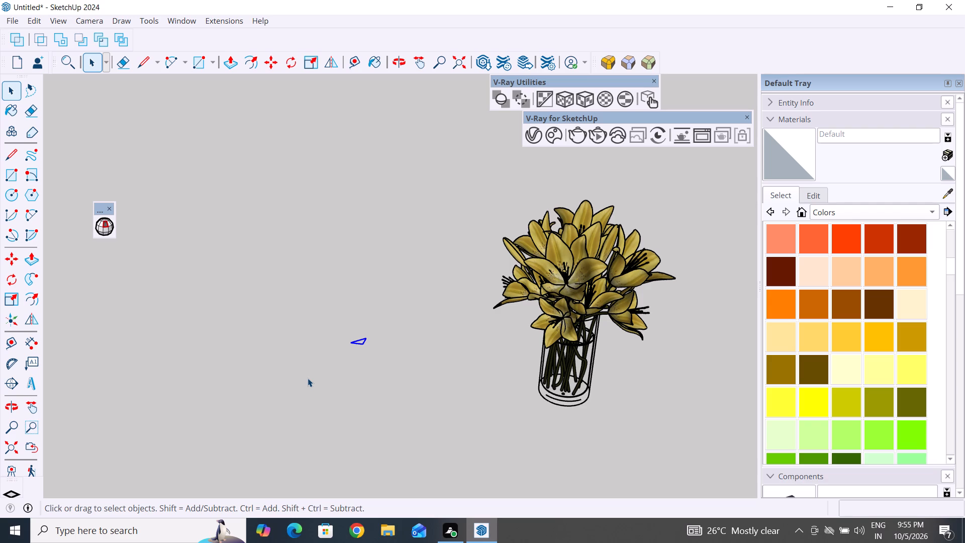
# Enlarge the flower vase uniformly from a lower corner of its bounding box.
pyautogui.scroll(-3, 331, 411)
pyautogui.click(521, 348)
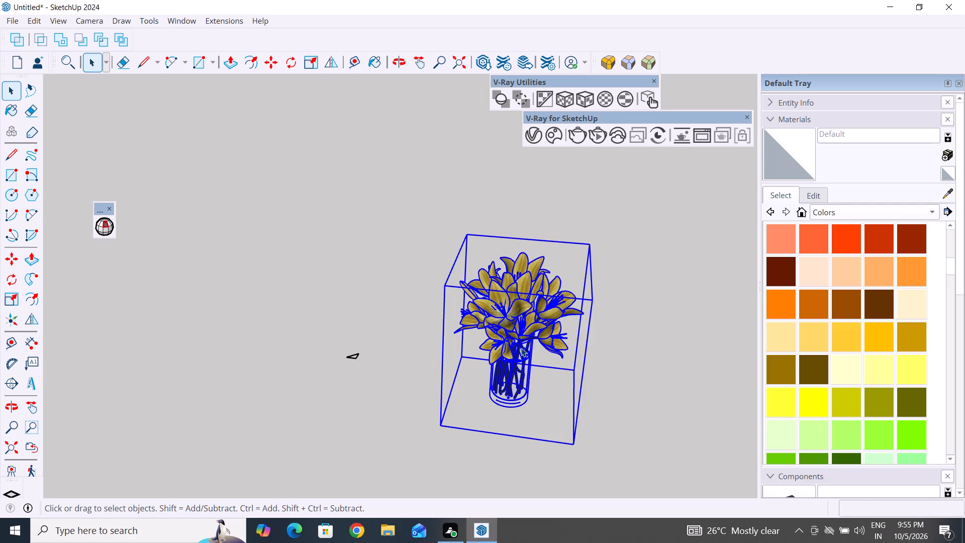
pyautogui.press('z')
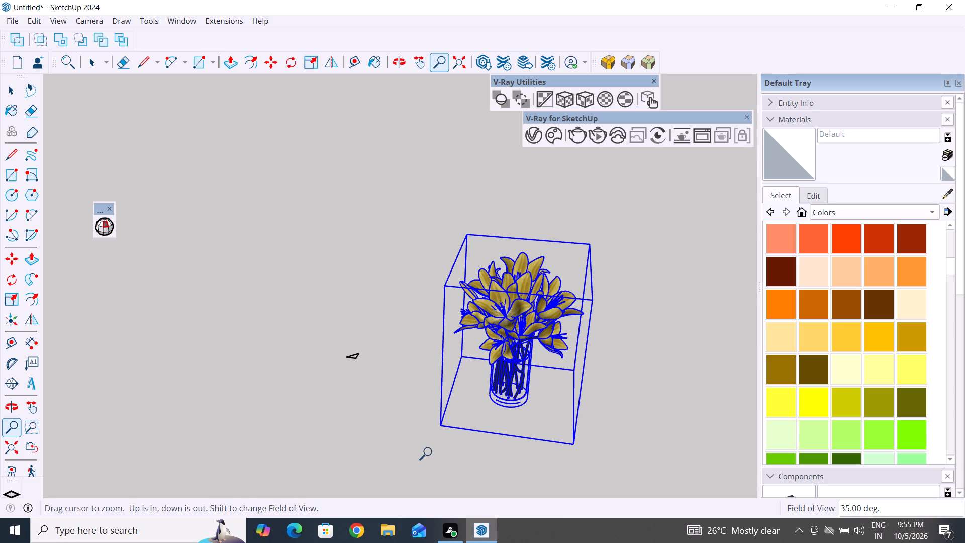
pyautogui.press('s')
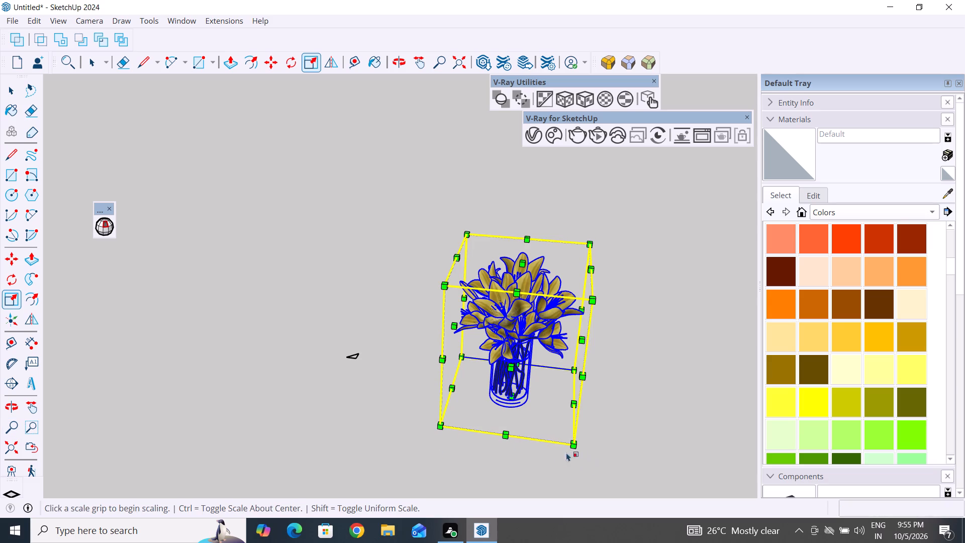
pyautogui.moveTo(574, 439); pyautogui.dragTo(591, 464)
pyautogui.scroll(-20, 591, 464)
pyautogui.scroll(-1, 591, 464)
pyautogui.moveTo(591, 464); pyautogui.dragTo(622, 497)
pyautogui.scroll(-4, 231, 0)
pyautogui.scroll(-2, 241, 150)
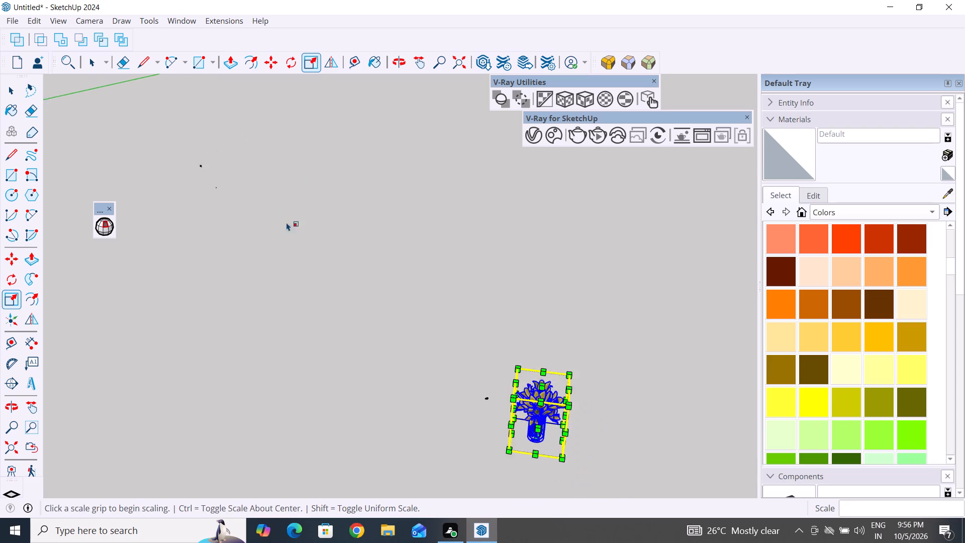
pyautogui.scroll(-7, 286, 222)
pyautogui.scroll(4, 427, 350)
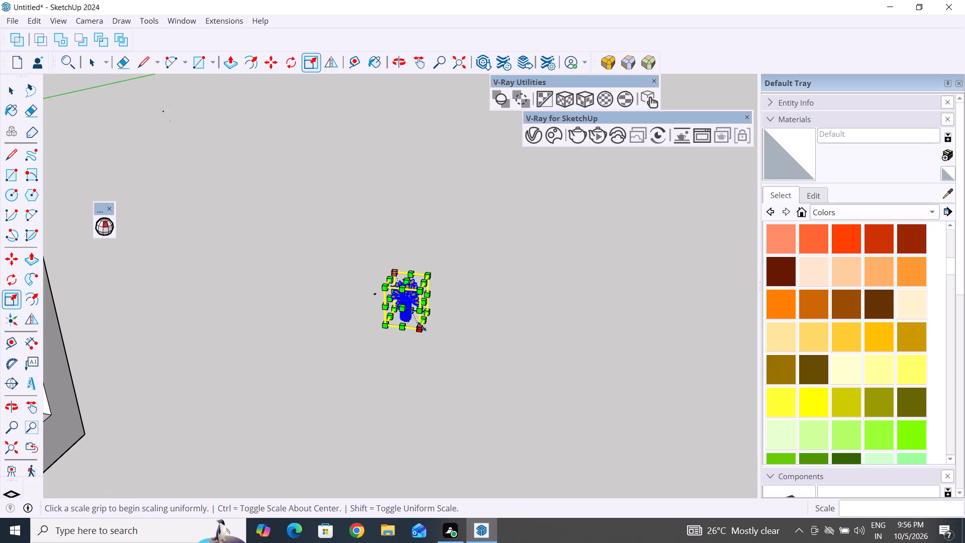
pyautogui.moveTo(422, 328); pyautogui.dragTo(448, 374)
pyautogui.click(16, 86)
pyautogui.click(230, 198)
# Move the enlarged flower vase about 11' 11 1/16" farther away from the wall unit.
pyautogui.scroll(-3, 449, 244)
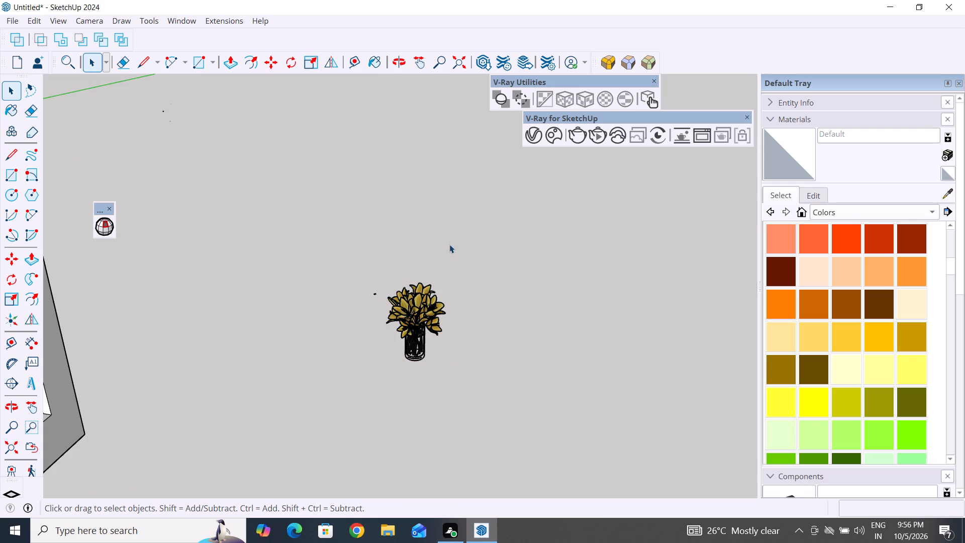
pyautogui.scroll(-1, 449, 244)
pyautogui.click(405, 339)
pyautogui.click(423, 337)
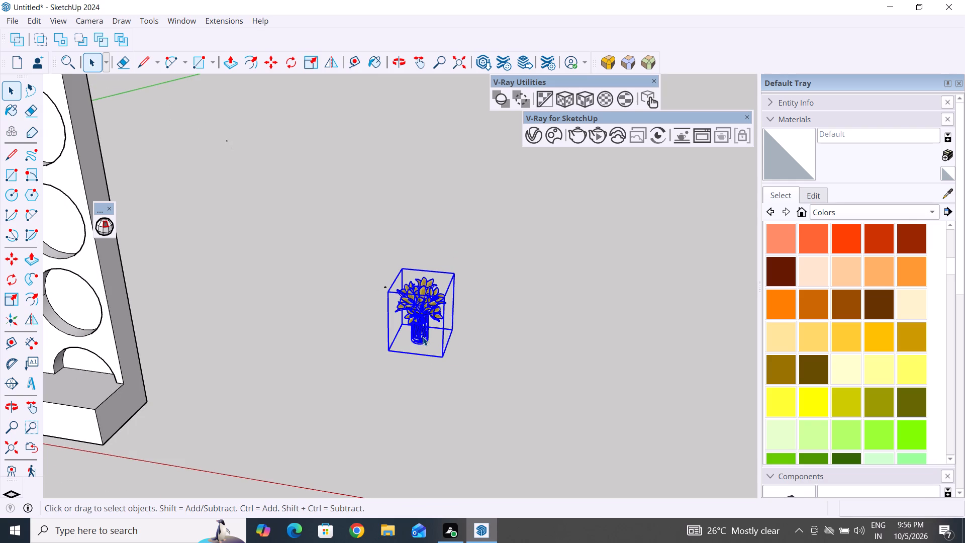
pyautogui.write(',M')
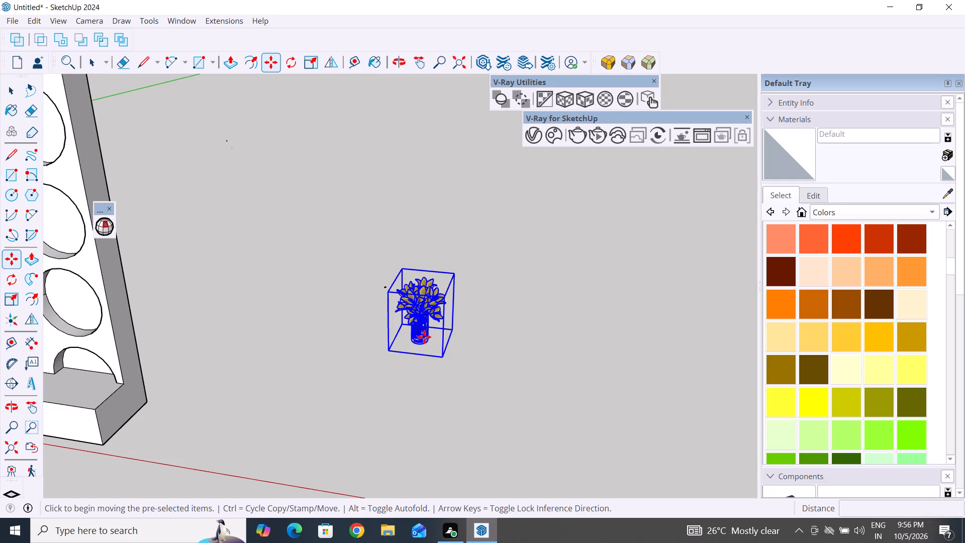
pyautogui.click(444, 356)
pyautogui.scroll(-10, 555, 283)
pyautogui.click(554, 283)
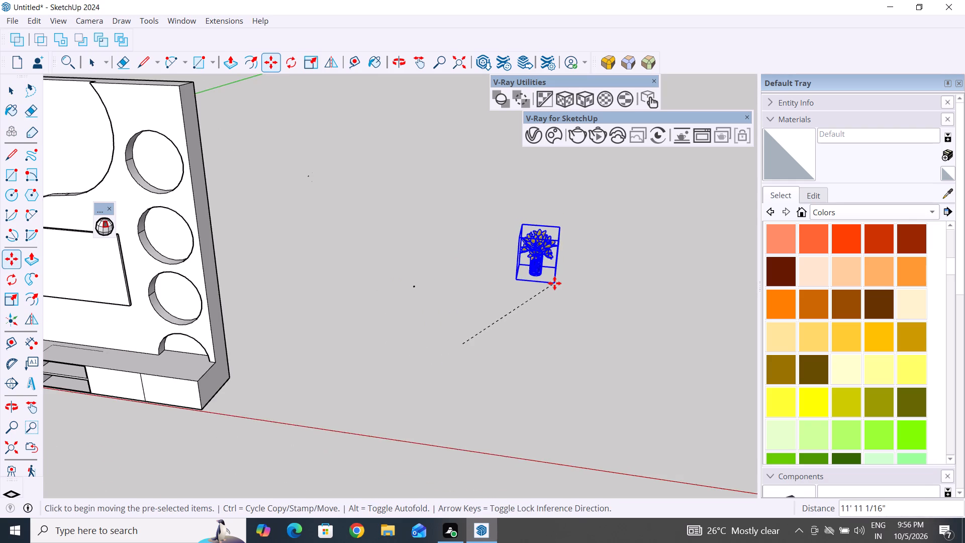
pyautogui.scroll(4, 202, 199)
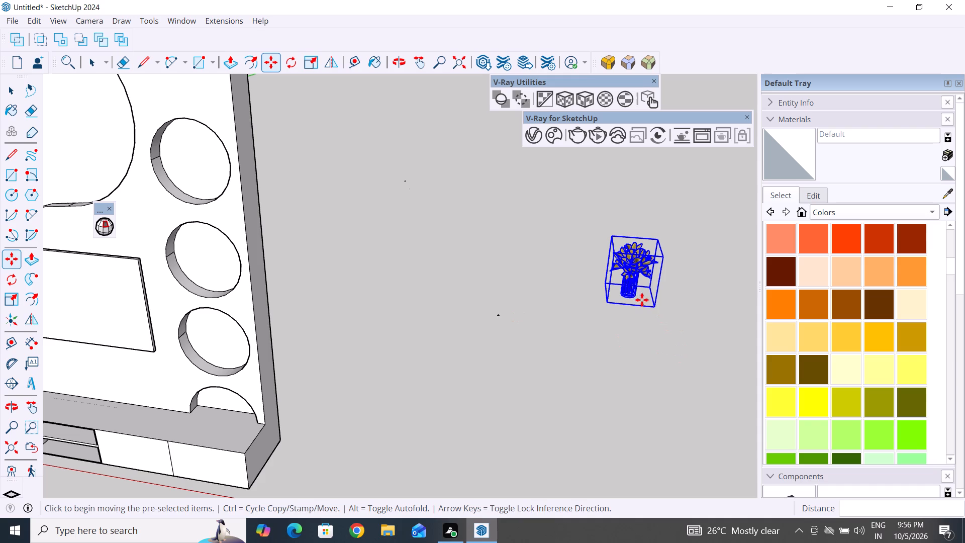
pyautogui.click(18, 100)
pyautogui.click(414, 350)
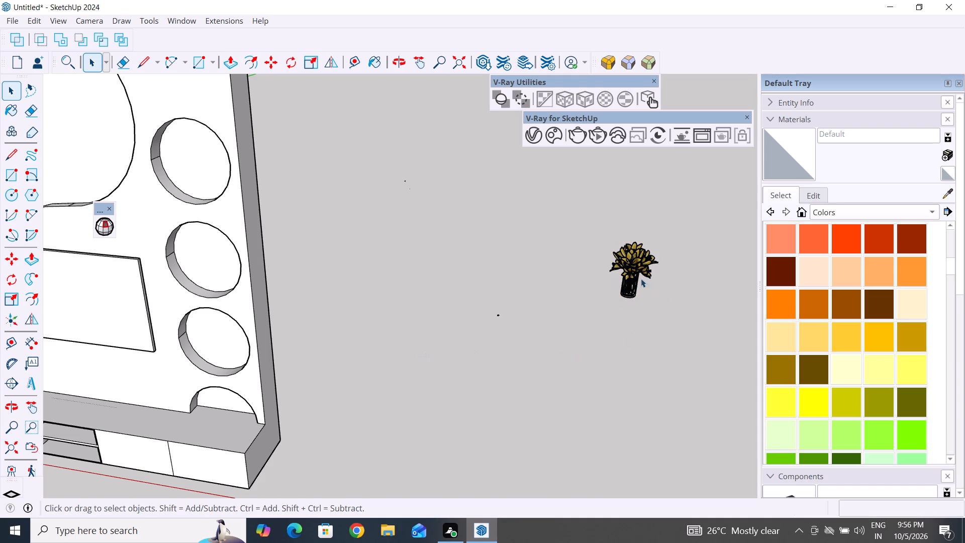
# Move the flower vase by its base about 29' 1 11/16" onto the bottom rim of the topmost circular niche.
pyautogui.click(619, 285)
pyautogui.click(626, 282)
pyautogui.scroll(3, 677, 310)
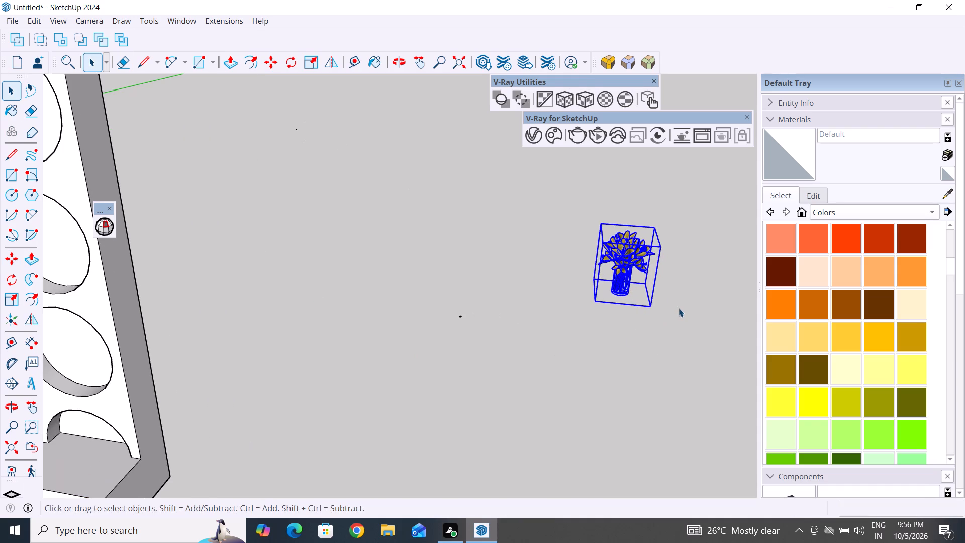
pyautogui.click(679, 308)
pyautogui.press('m')
pyautogui.click(620, 295)
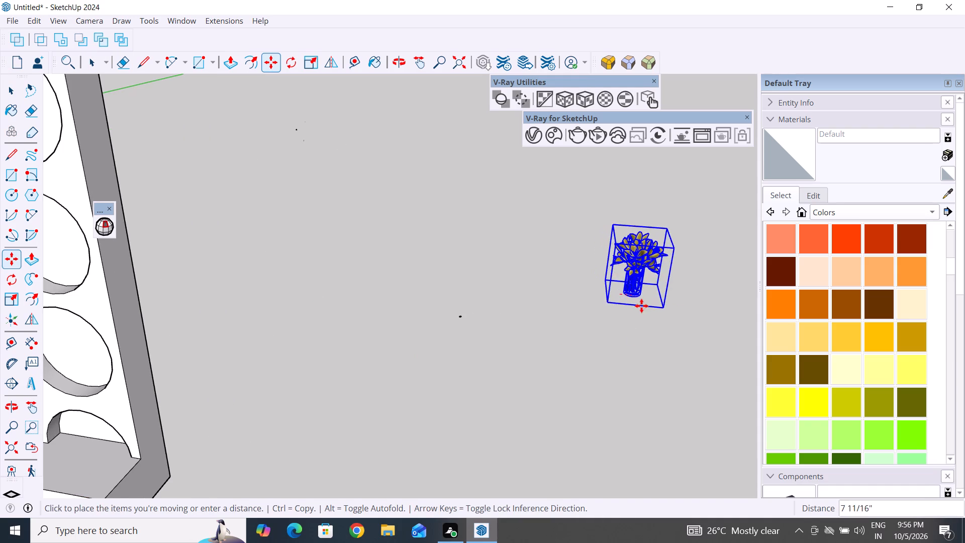
pyautogui.scroll(-7, 663, 294)
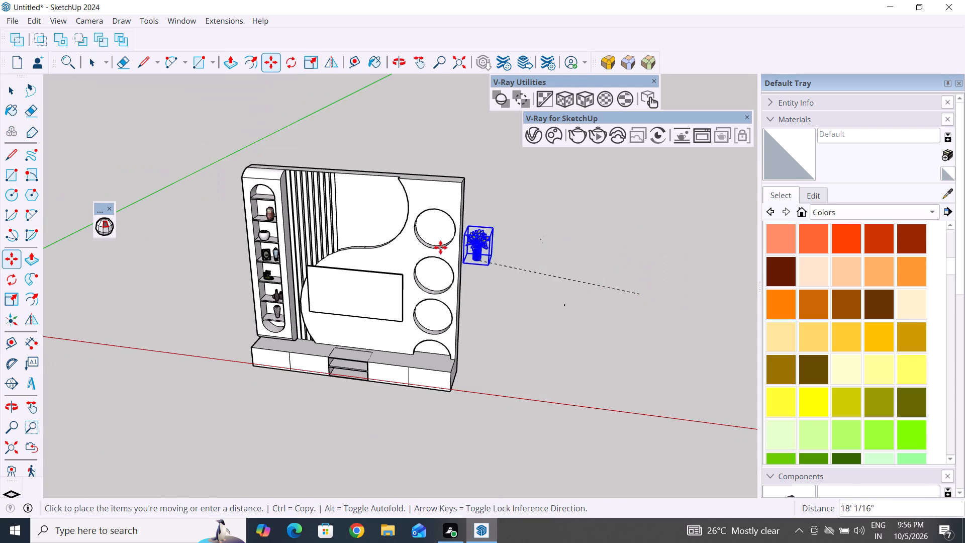
pyautogui.scroll(16, 430, 244)
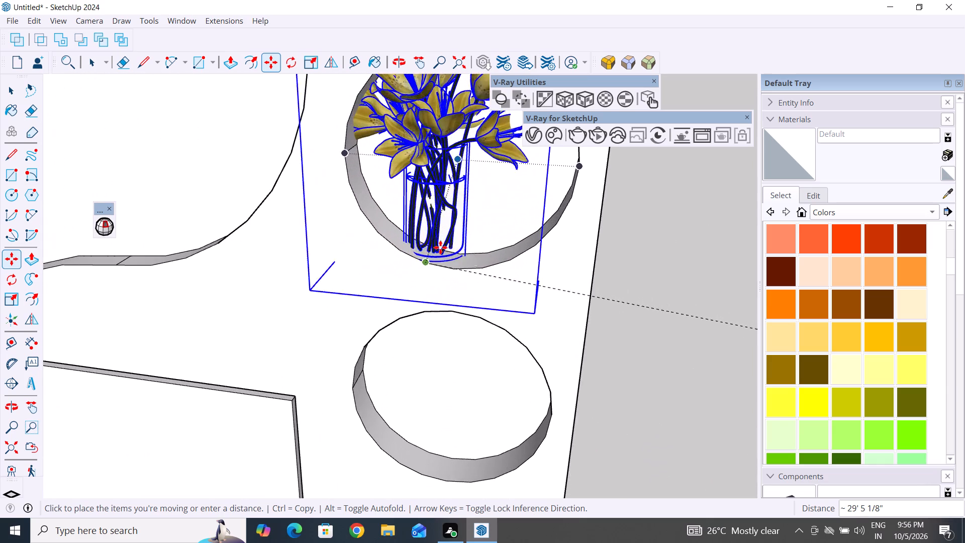
pyautogui.scroll(7, 458, 251)
pyautogui.moveTo(458, 251); pyautogui.dragTo(435, 344, button='middle')
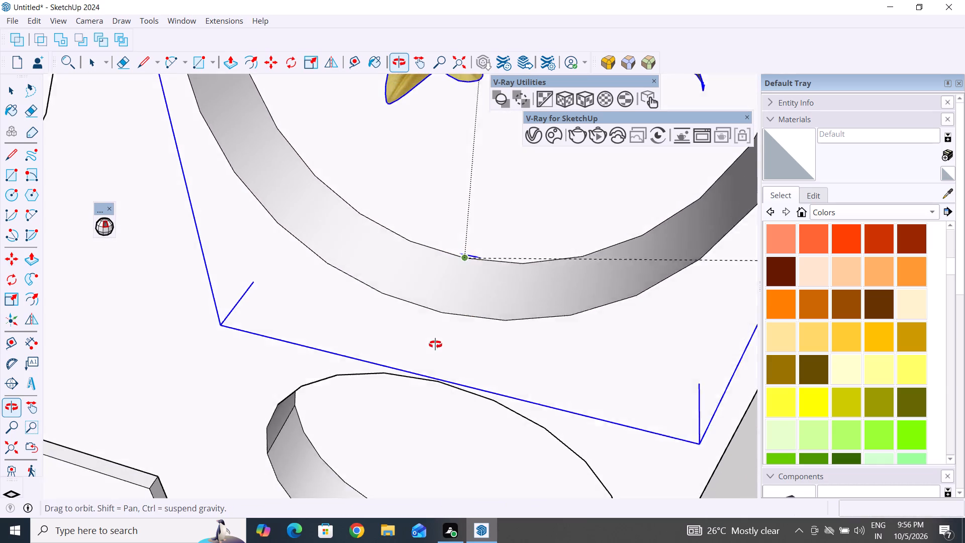
pyautogui.moveTo(435, 344); pyautogui.dragTo(435, 348, button='middle')
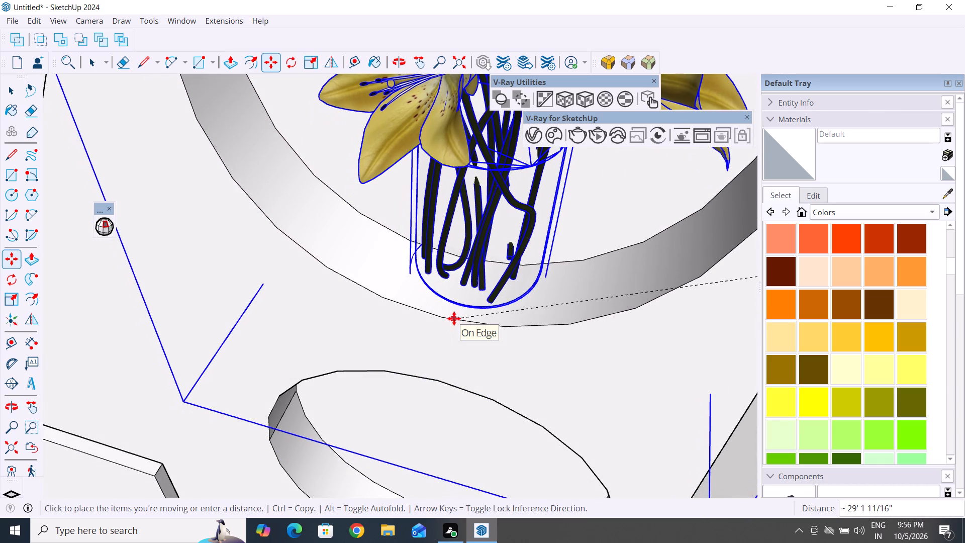
pyautogui.click(454, 318)
pyautogui.scroll(-9, 454, 318)
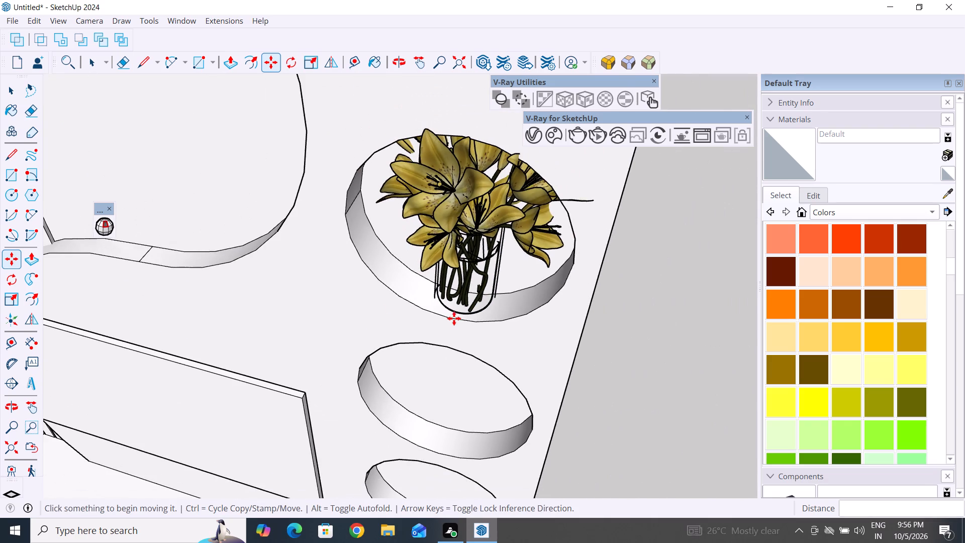
pyautogui.click(12, 92)
pyautogui.click(674, 429)
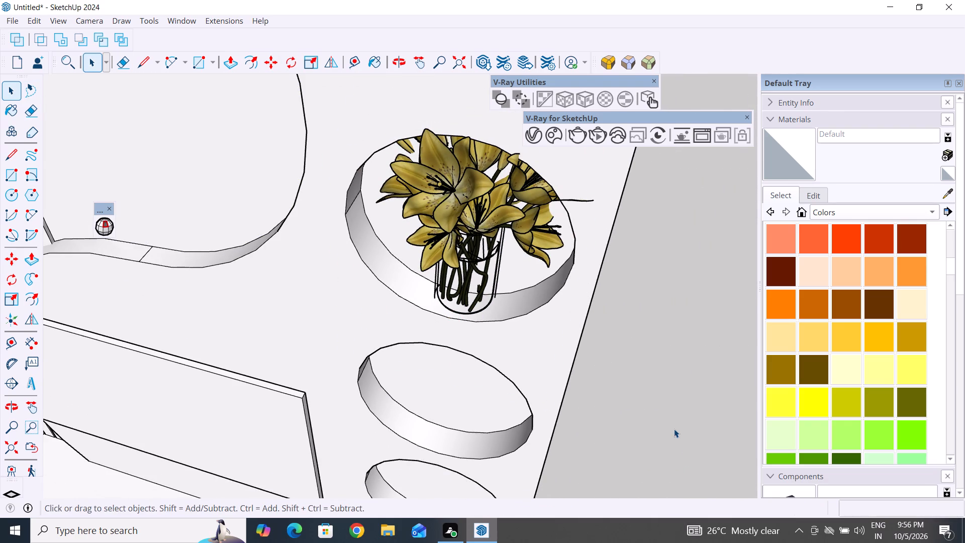
# Scale the flower vase in the topmost circular niche uniformly to about 0.82 from a lower corner of its bounding box.
pyautogui.scroll(-5, 460, 324)
pyautogui.moveTo(432, 330); pyautogui.dragTo(577, 322, button='middle')
pyautogui.scroll(8, 584, 231)
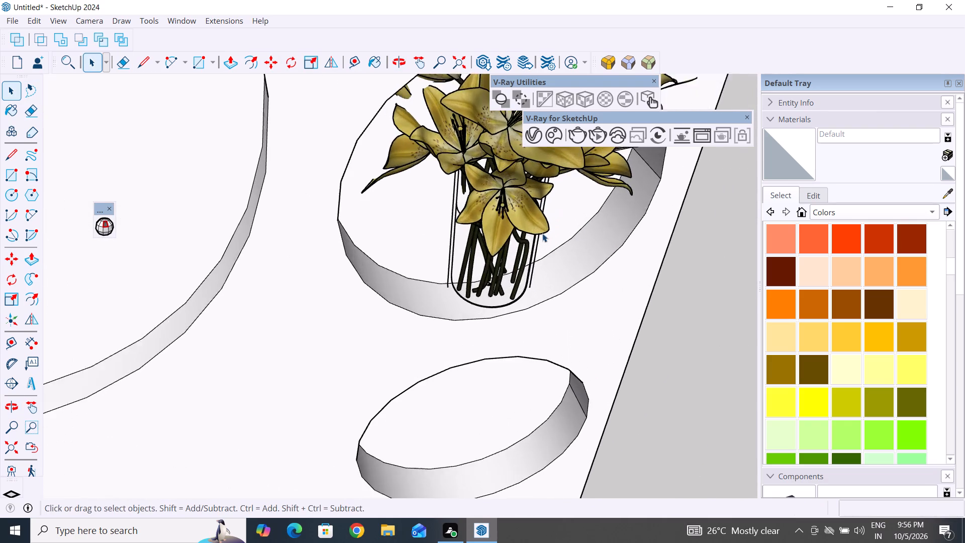
pyautogui.moveTo(492, 275); pyautogui.dragTo(602, 238, button='middle')
pyautogui.click(511, 199)
pyautogui.scroll(-2, 475, 280)
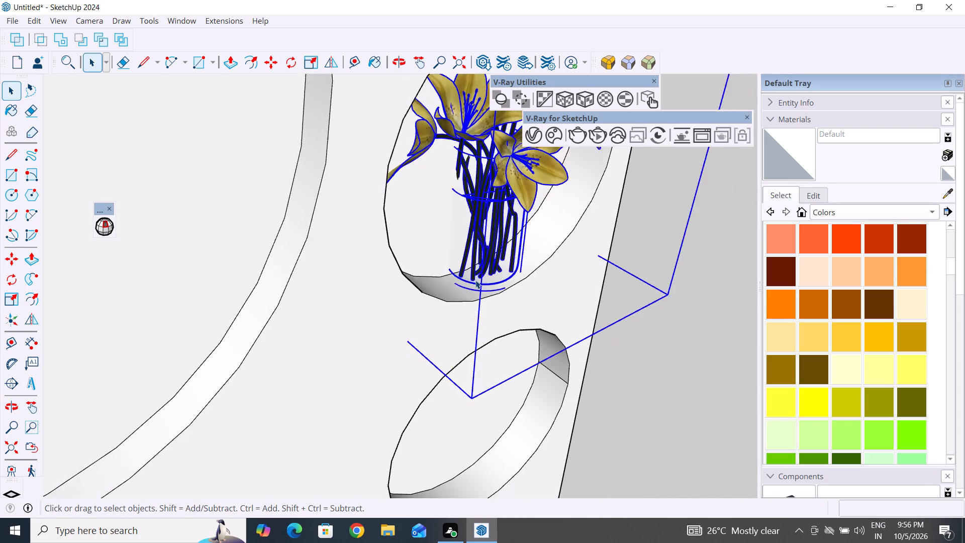
pyautogui.scroll(-2, 475, 280)
pyautogui.press('x')
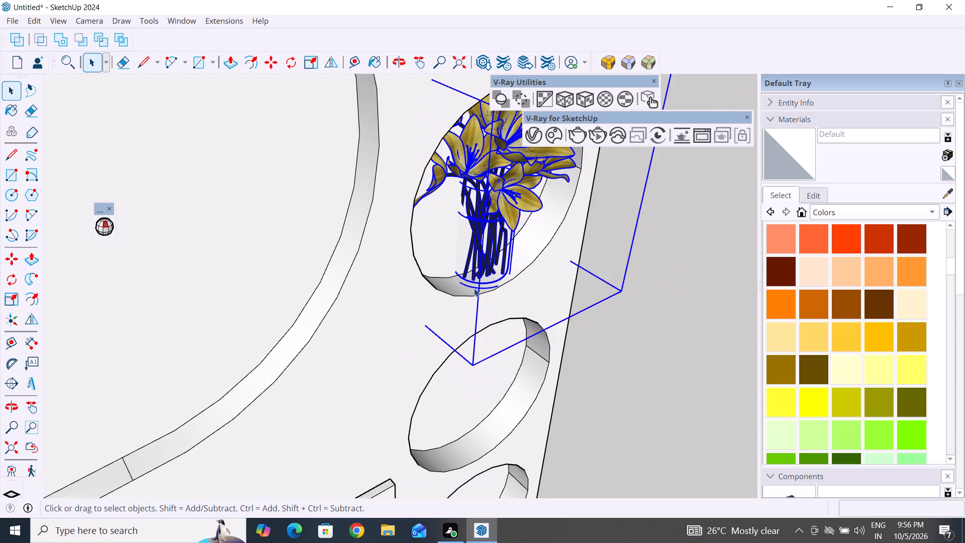
pyautogui.scroll(-4, 488, 271)
pyautogui.click(594, 321)
pyautogui.scroll(4, 489, 275)
pyautogui.click(500, 251)
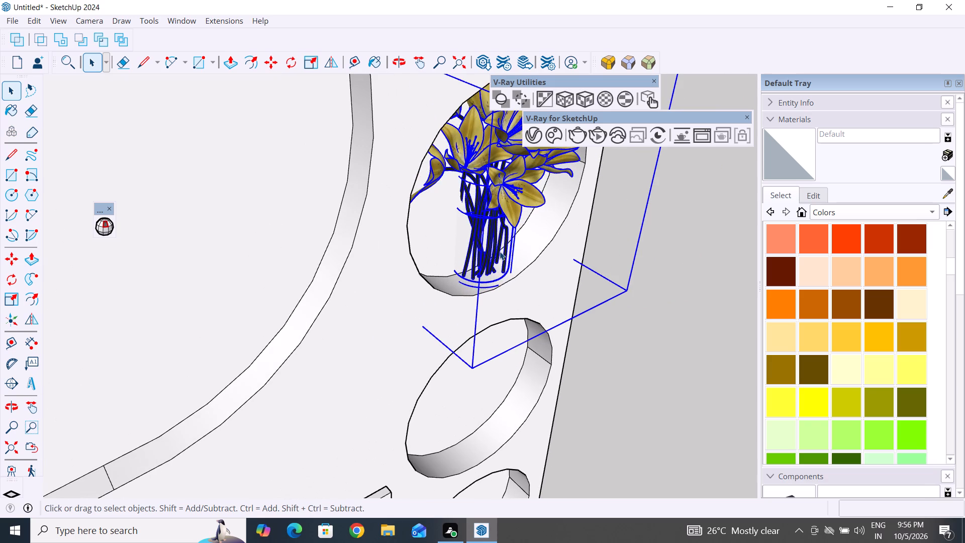
pyautogui.press('s')
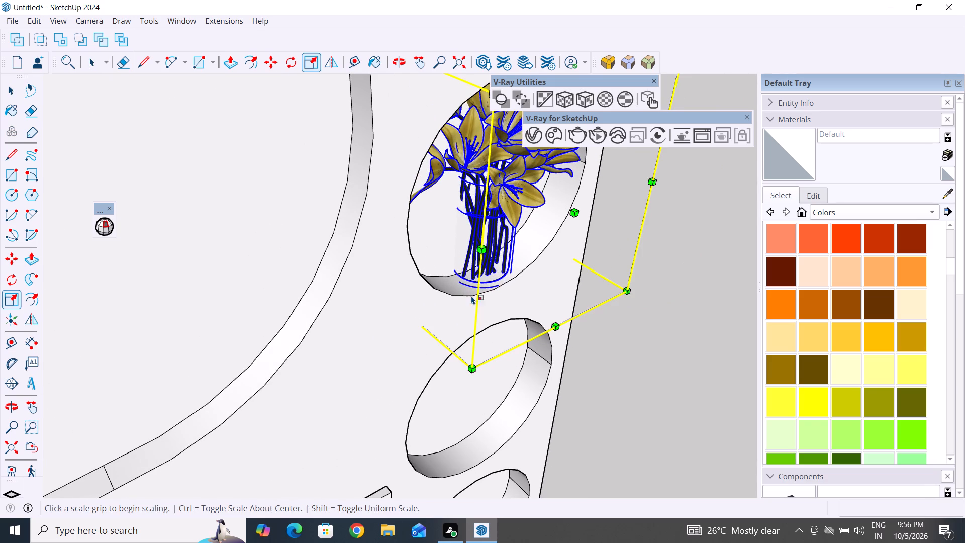
pyautogui.moveTo(473, 370); pyautogui.dragTo(479, 344)
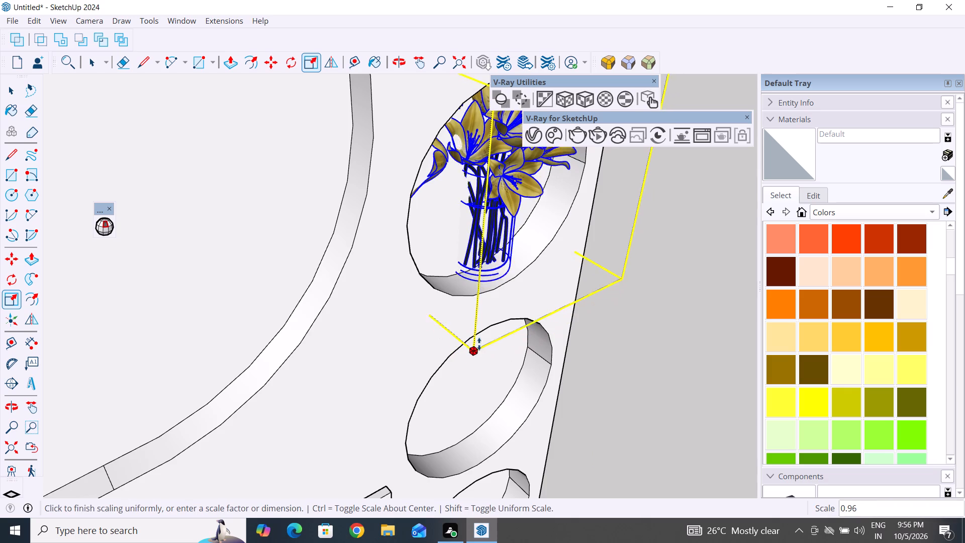
pyautogui.moveTo(479, 344); pyautogui.dragTo(495, 291)
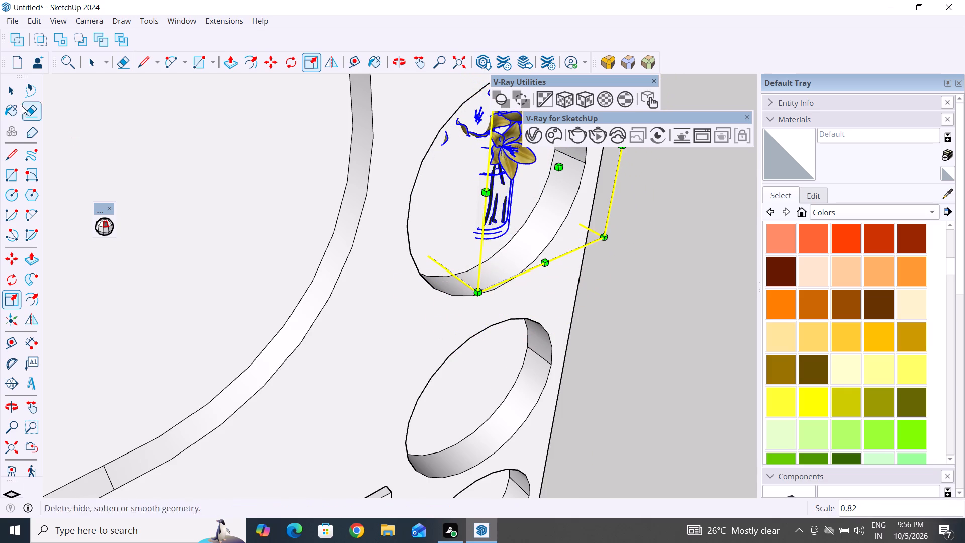
pyautogui.click(15, 88)
pyautogui.click(642, 311)
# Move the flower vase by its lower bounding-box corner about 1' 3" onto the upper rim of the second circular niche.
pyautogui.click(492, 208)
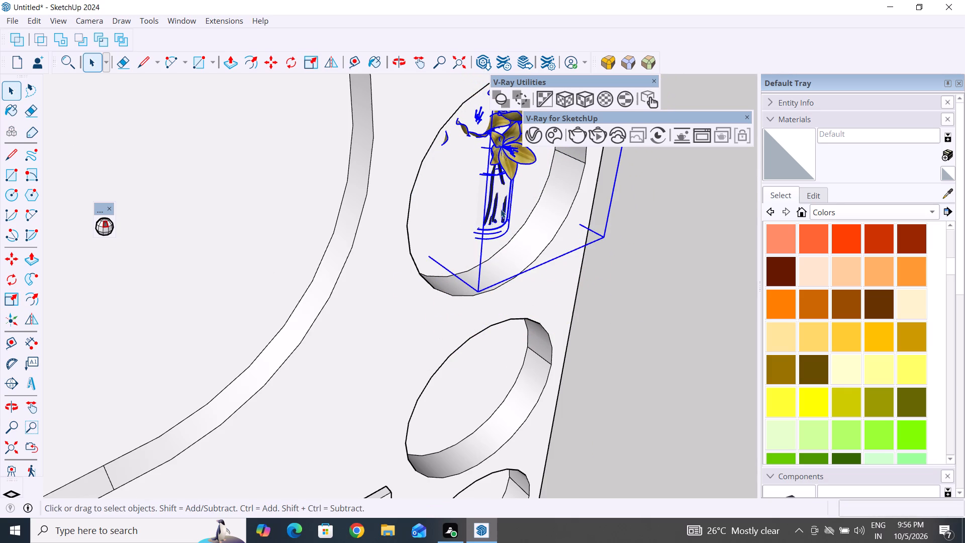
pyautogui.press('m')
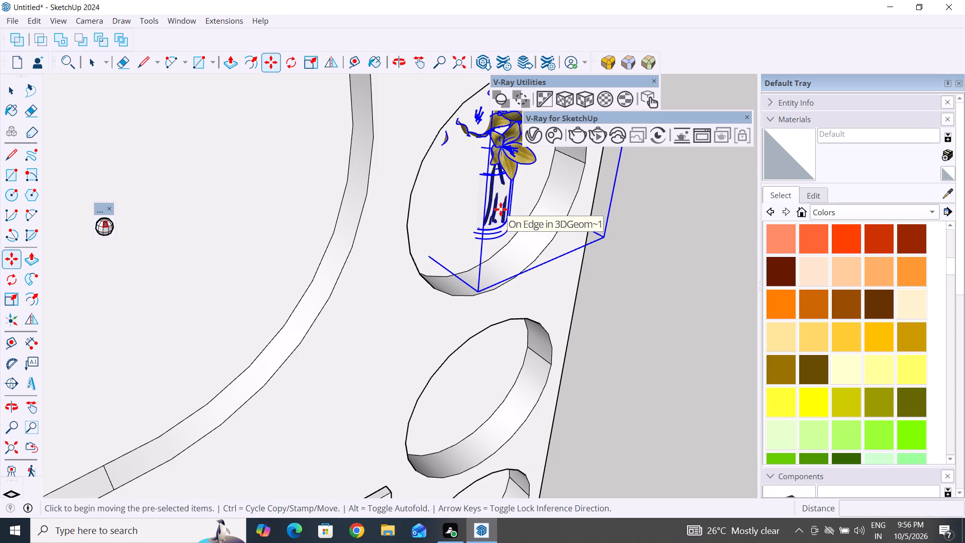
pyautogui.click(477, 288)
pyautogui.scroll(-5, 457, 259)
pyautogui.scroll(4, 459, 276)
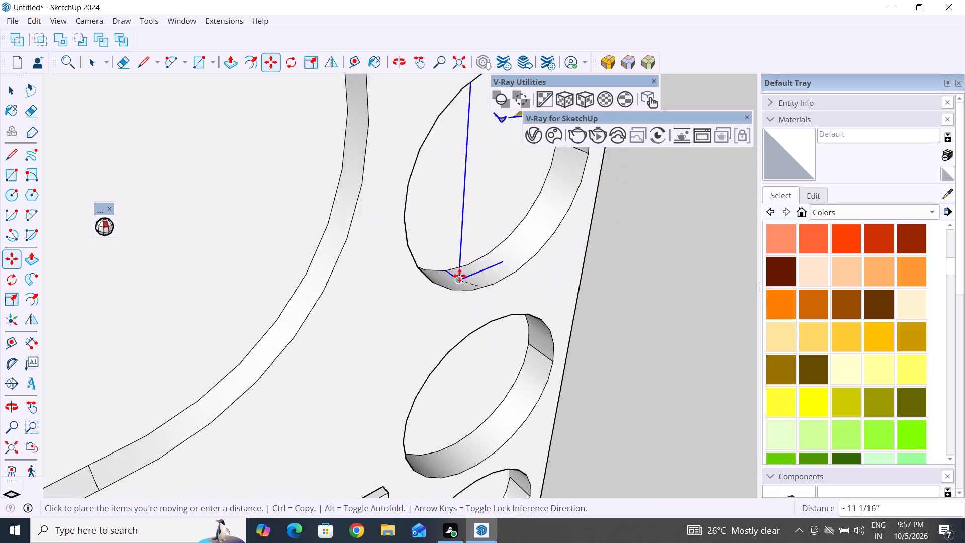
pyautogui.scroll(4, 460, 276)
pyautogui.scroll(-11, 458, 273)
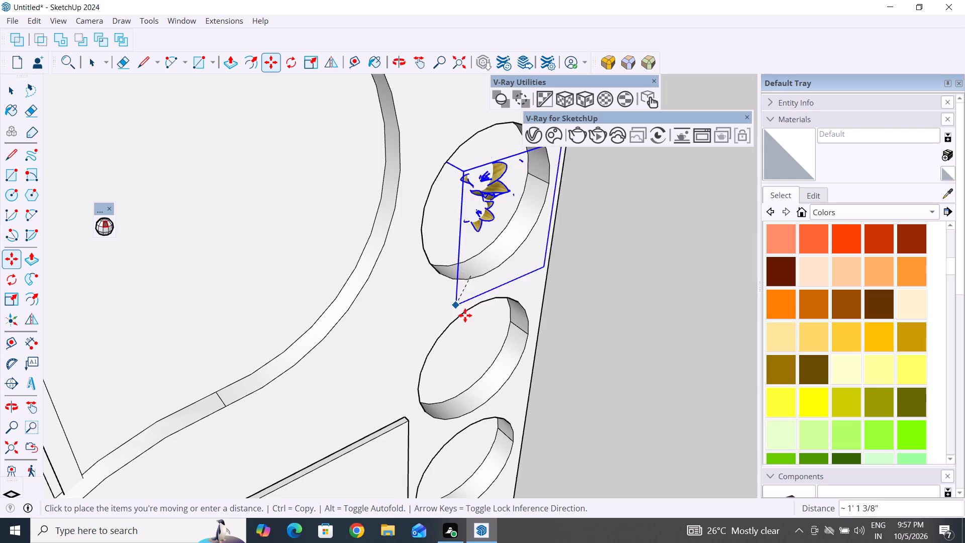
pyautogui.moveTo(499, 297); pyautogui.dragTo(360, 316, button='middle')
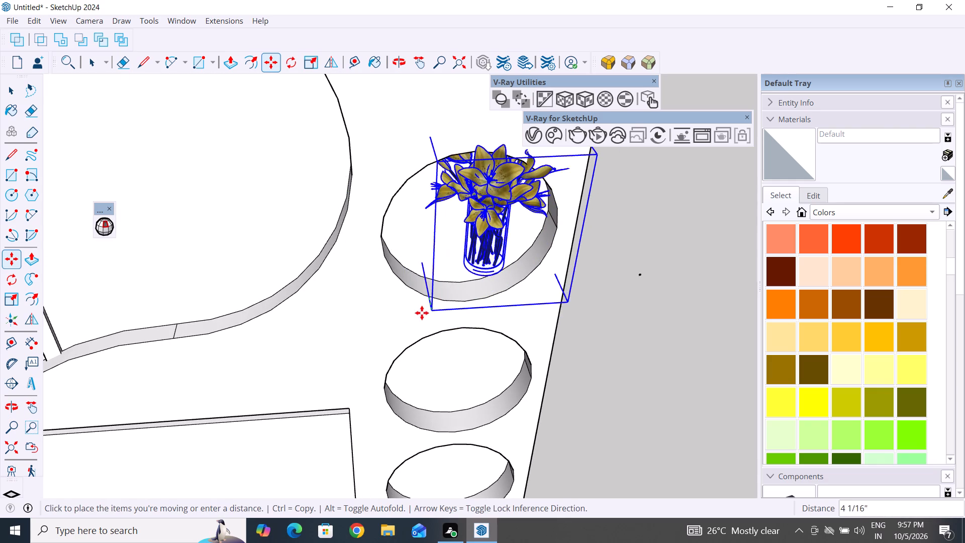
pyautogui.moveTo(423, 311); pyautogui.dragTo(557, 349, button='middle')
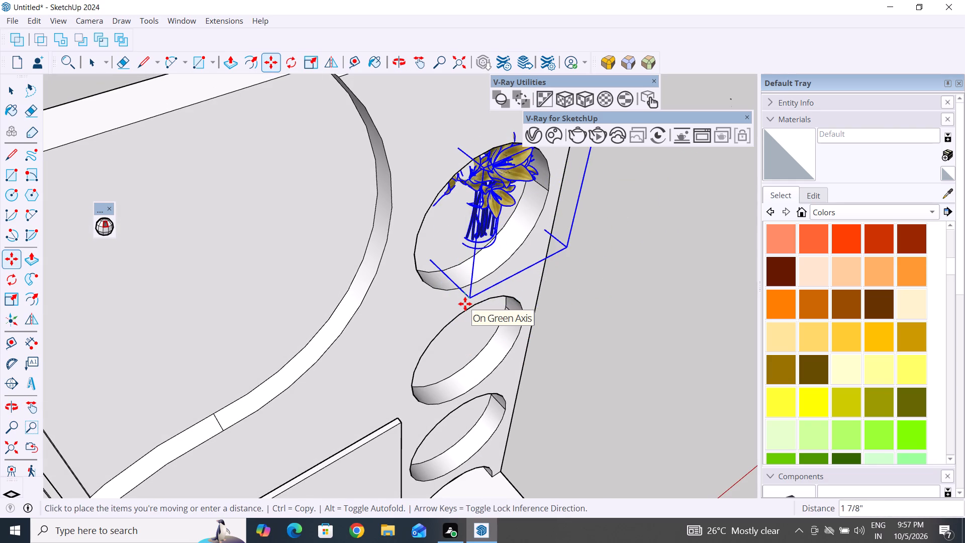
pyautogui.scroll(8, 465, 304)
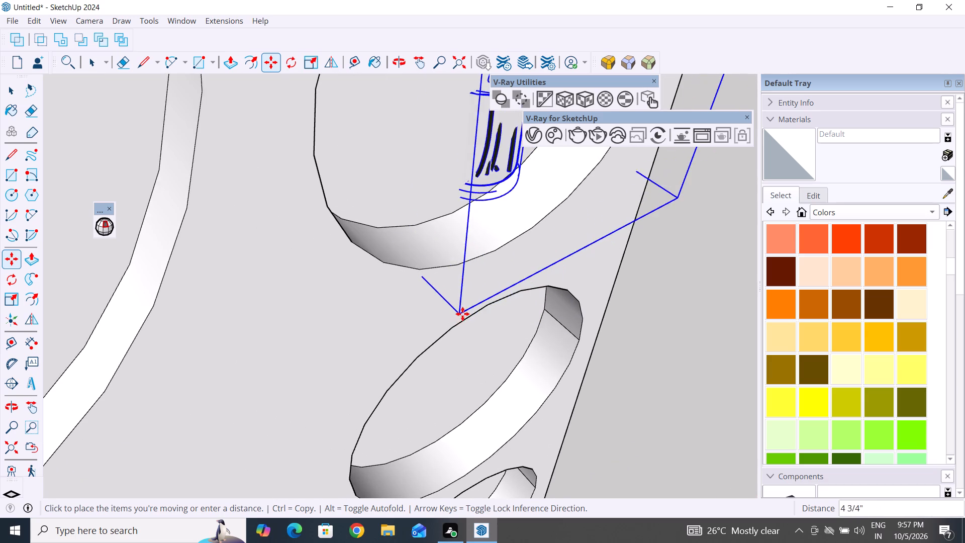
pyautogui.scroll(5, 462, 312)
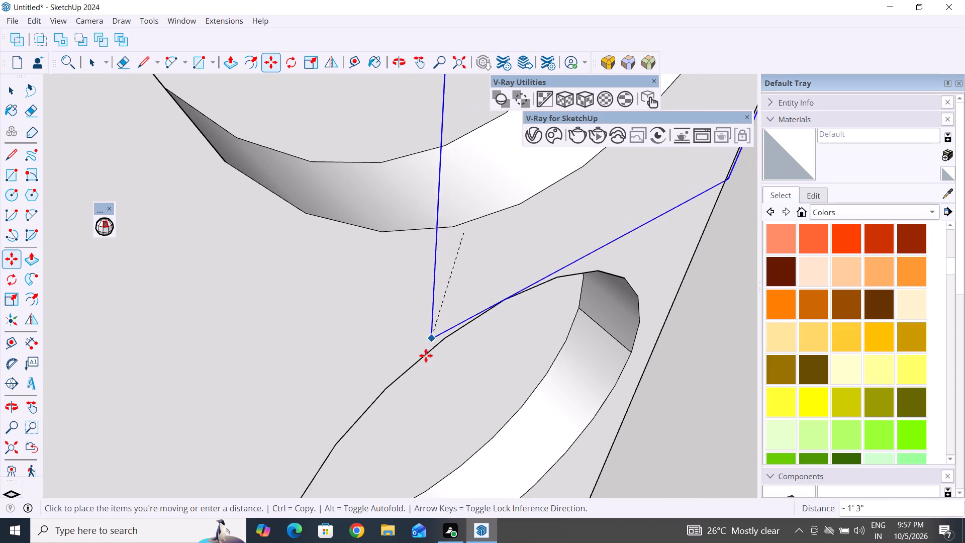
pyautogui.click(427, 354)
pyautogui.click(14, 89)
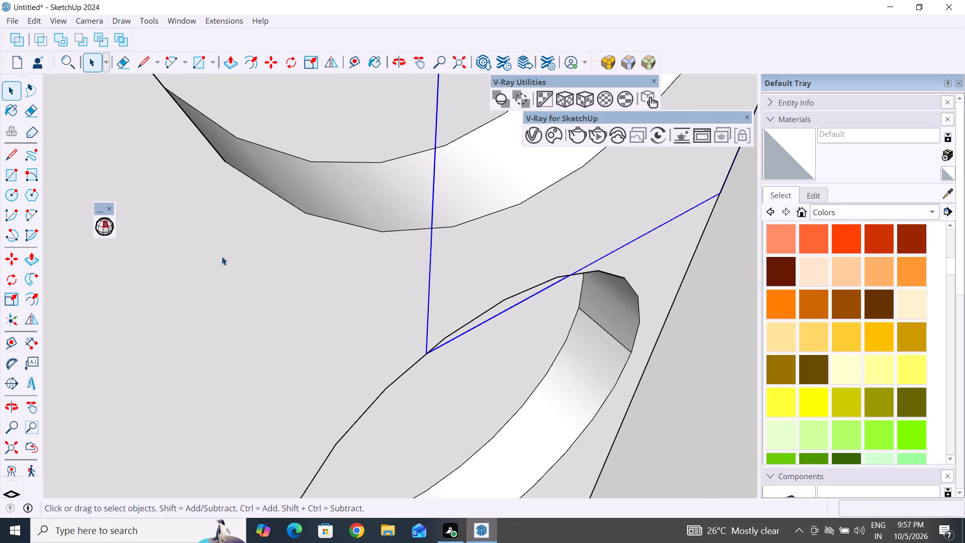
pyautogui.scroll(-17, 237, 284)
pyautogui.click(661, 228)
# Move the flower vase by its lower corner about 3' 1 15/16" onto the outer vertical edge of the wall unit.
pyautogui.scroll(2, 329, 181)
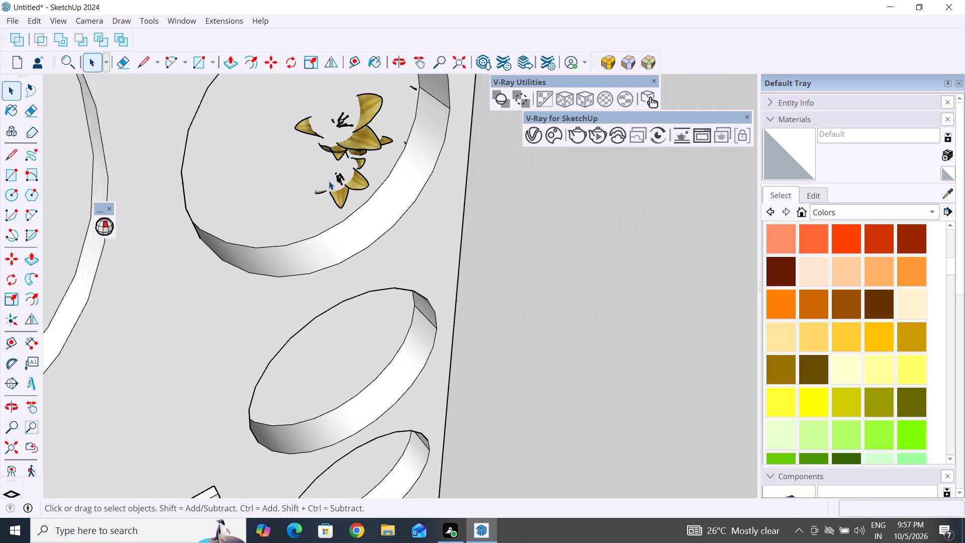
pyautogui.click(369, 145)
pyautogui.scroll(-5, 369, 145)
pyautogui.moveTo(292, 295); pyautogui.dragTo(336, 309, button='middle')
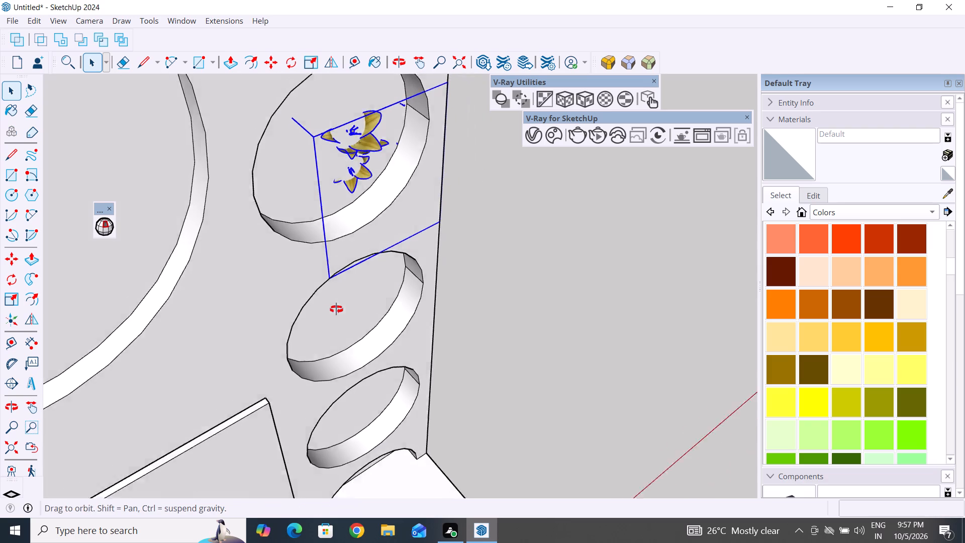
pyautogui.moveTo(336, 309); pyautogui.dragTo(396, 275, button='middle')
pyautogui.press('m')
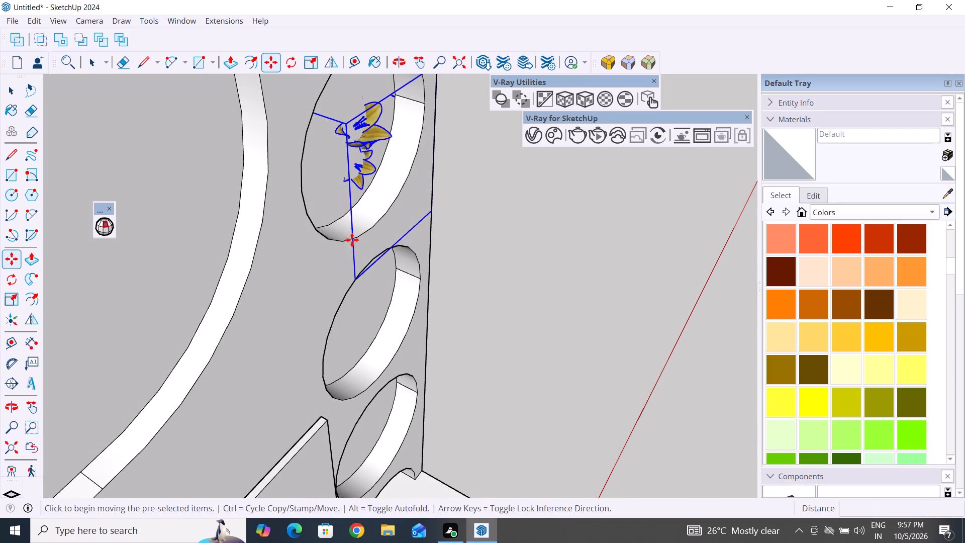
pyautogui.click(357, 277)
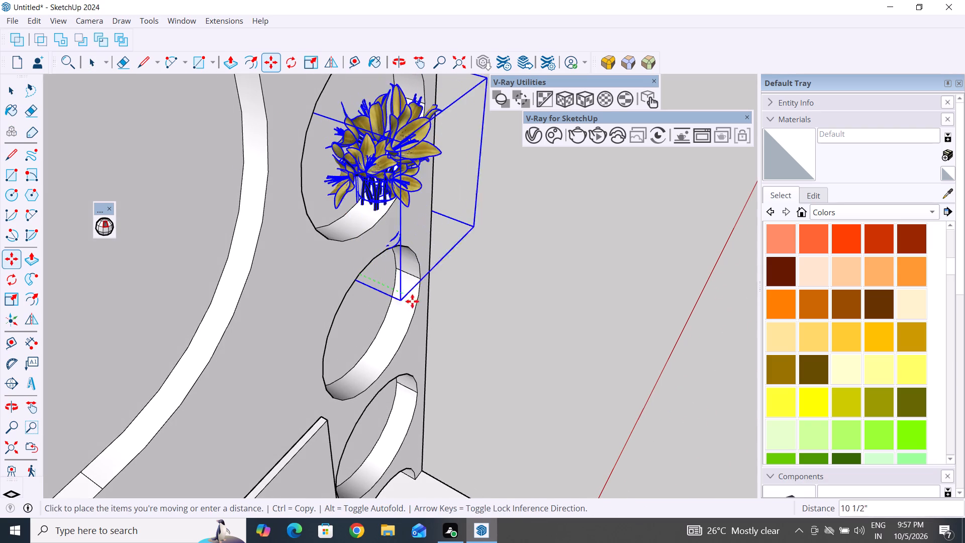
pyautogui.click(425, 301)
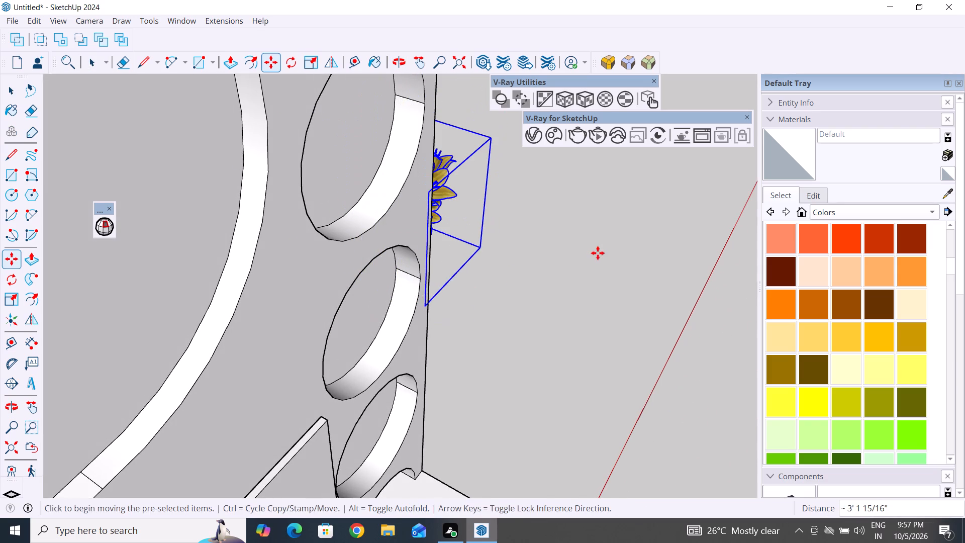
# Move the flower vase by its lower outer corner about 6' 3 7/8" from the unit's outer edge onto the TV panel's upper edge.
pyautogui.moveTo(598, 253); pyautogui.dragTo(364, 228, button='middle')
pyautogui.scroll(-6, 323, 260)
pyautogui.moveTo(478, 299); pyautogui.dragTo(417, 279, button='middle')
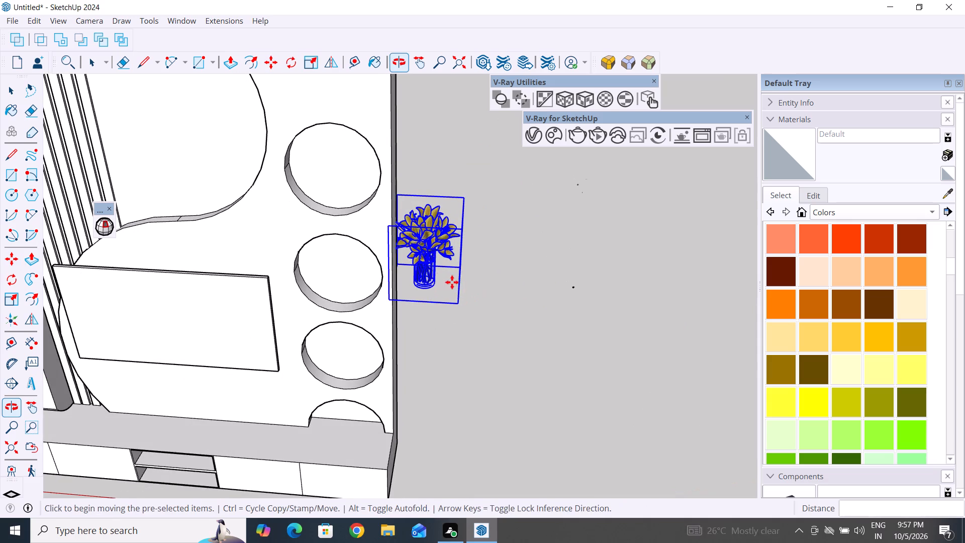
pyautogui.click(460, 303)
pyautogui.scroll(3, 381, 248)
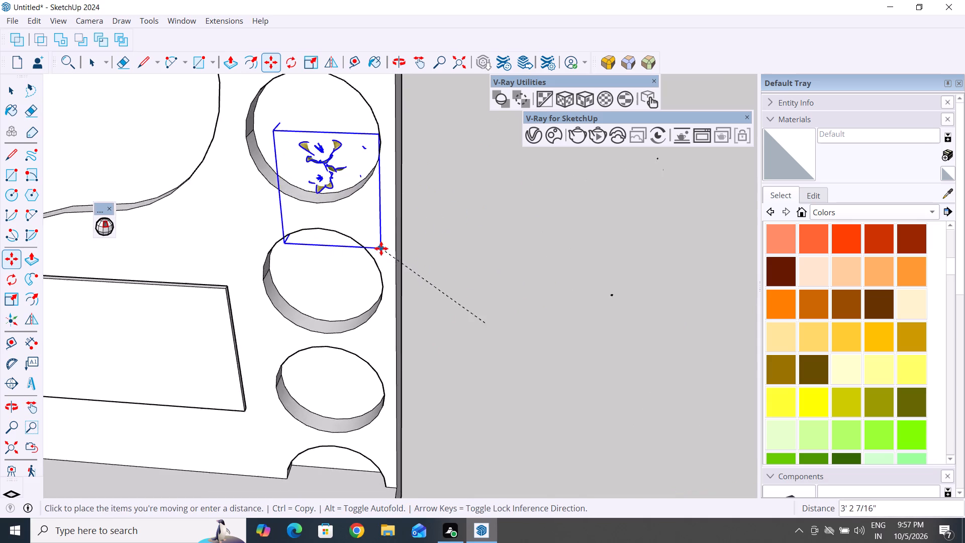
pyautogui.scroll(4, 379, 241)
pyautogui.moveTo(379, 241); pyautogui.dragTo(217, 310, button='middle')
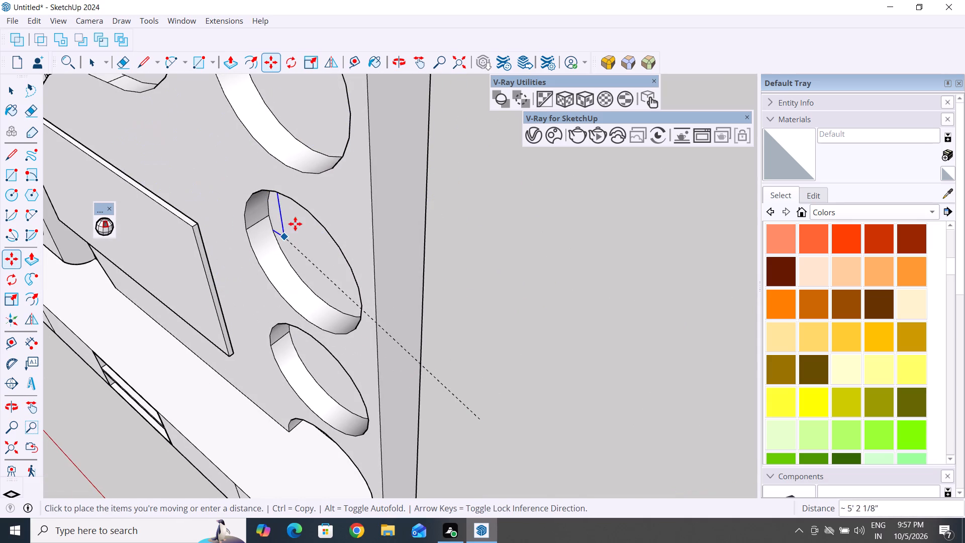
pyautogui.scroll(6, 296, 222)
pyautogui.scroll(-15, 296, 235)
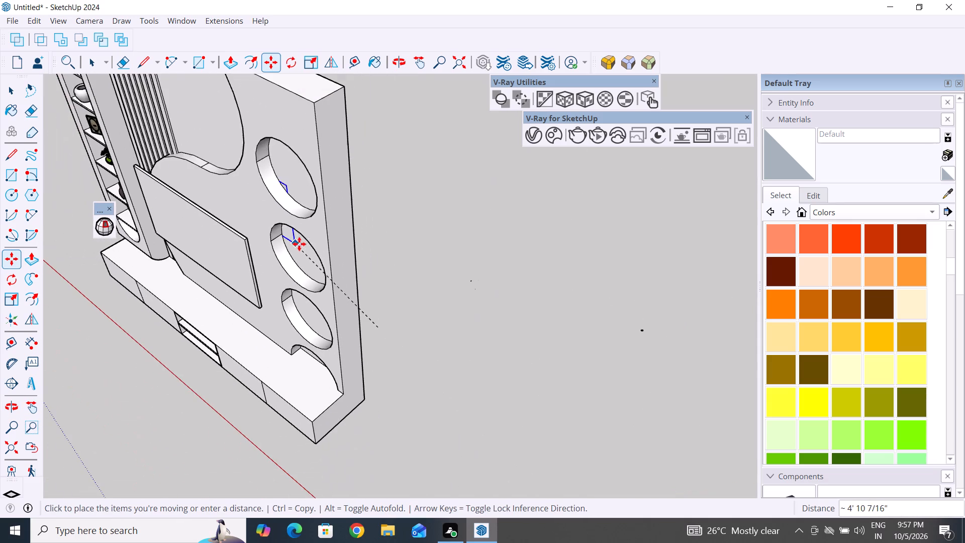
pyautogui.moveTo(301, 212); pyautogui.dragTo(205, 235, button='middle')
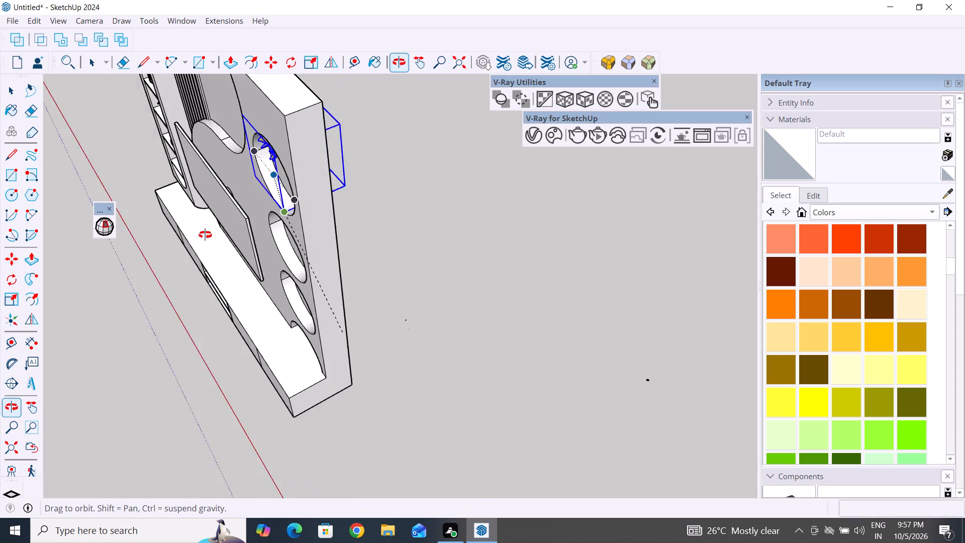
pyautogui.moveTo(205, 235); pyautogui.dragTo(205, 234, button='middle')
pyautogui.moveTo(224, 246); pyautogui.dragTo(196, 193, button='middle')
pyautogui.scroll(-4, 202, 208)
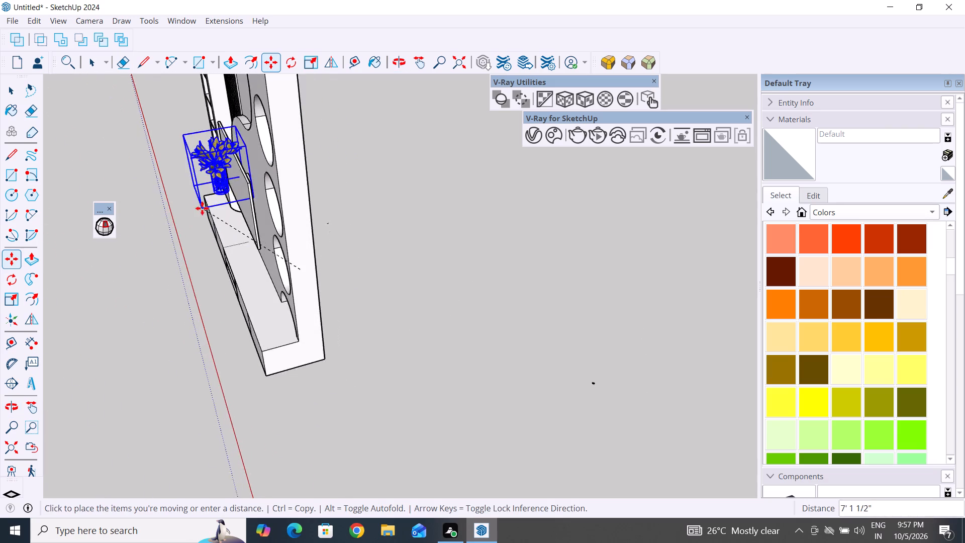
pyautogui.scroll(-5, 251, 201)
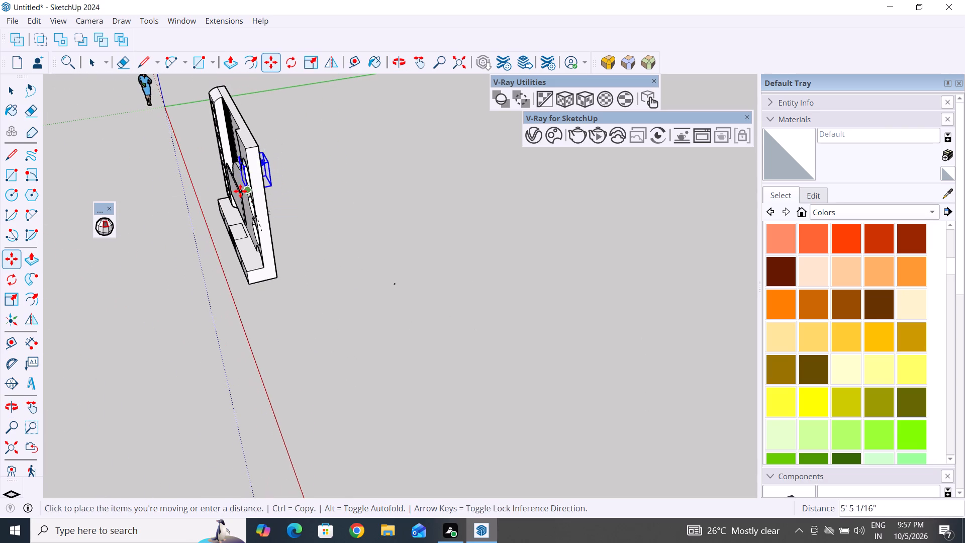
pyautogui.click(237, 190)
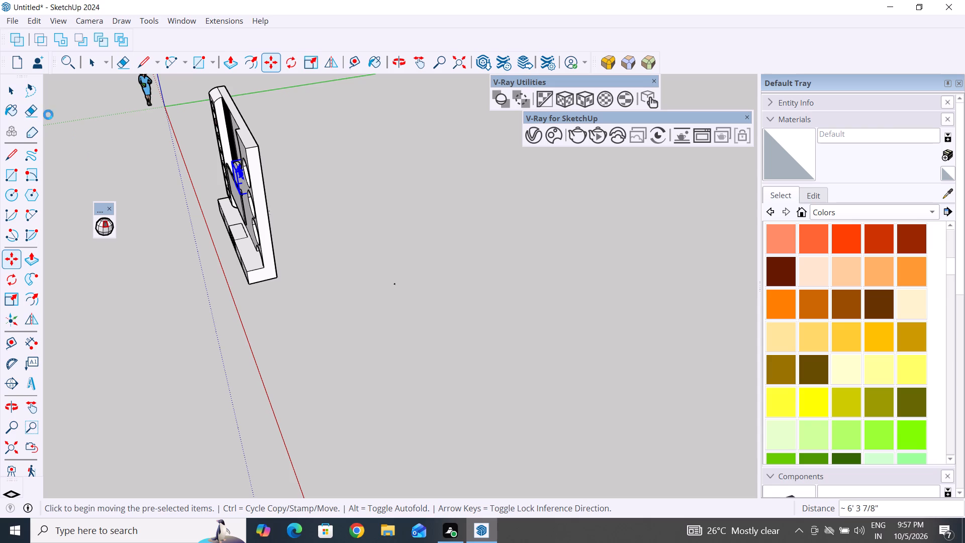
pyautogui.scroll(-3, 249, 251)
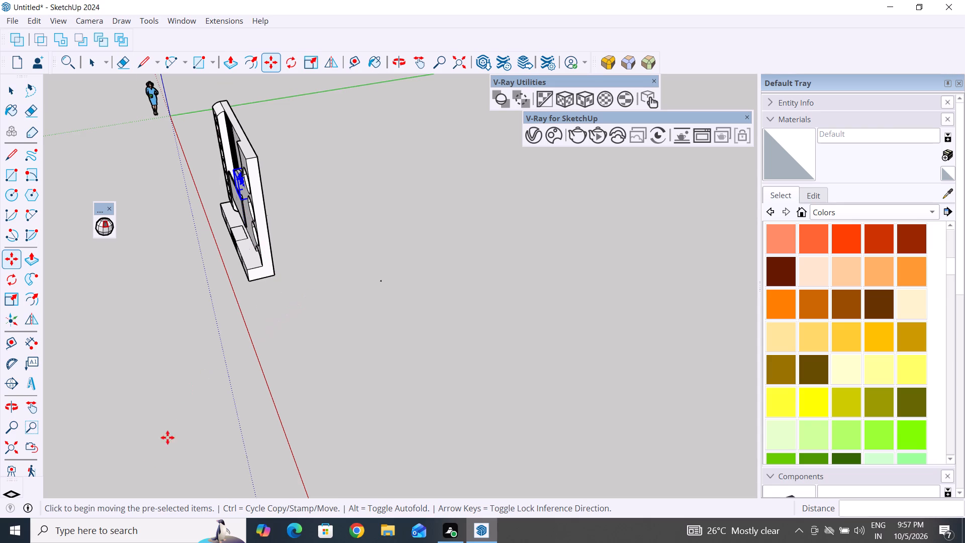
pyautogui.click(8, 89)
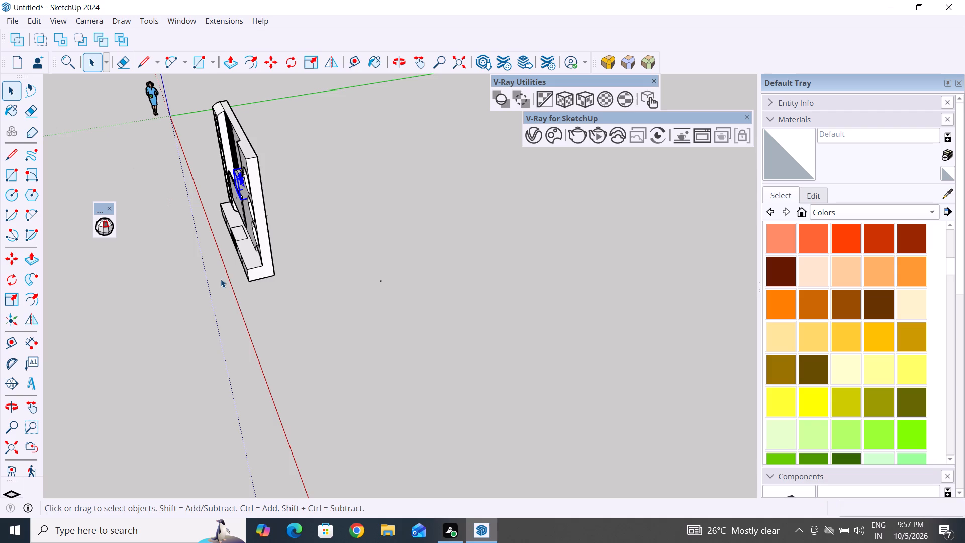
# Examine the flower vase's position relative to the TV panel and the circular niches from several angles.
pyautogui.scroll(7, 234, 229)
pyautogui.scroll(5, 248, 143)
pyautogui.moveTo(274, 147); pyautogui.dragTo(458, 222, button='middle')
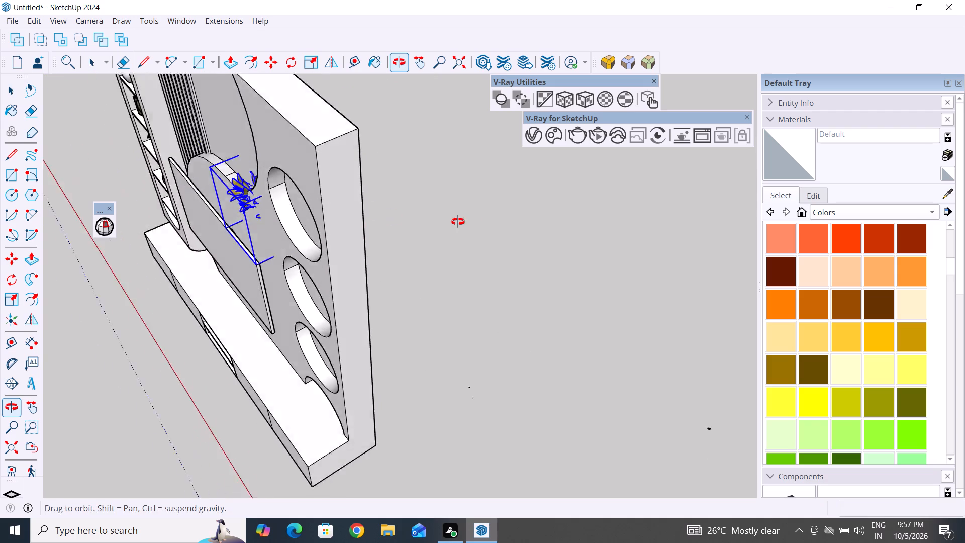
pyautogui.moveTo(458, 222); pyautogui.dragTo(479, 223, button='middle')
pyautogui.scroll(3, 211, 304)
pyautogui.moveTo(349, 326); pyautogui.dragTo(489, 255, button='middle')
pyautogui.scroll(2, 435, 290)
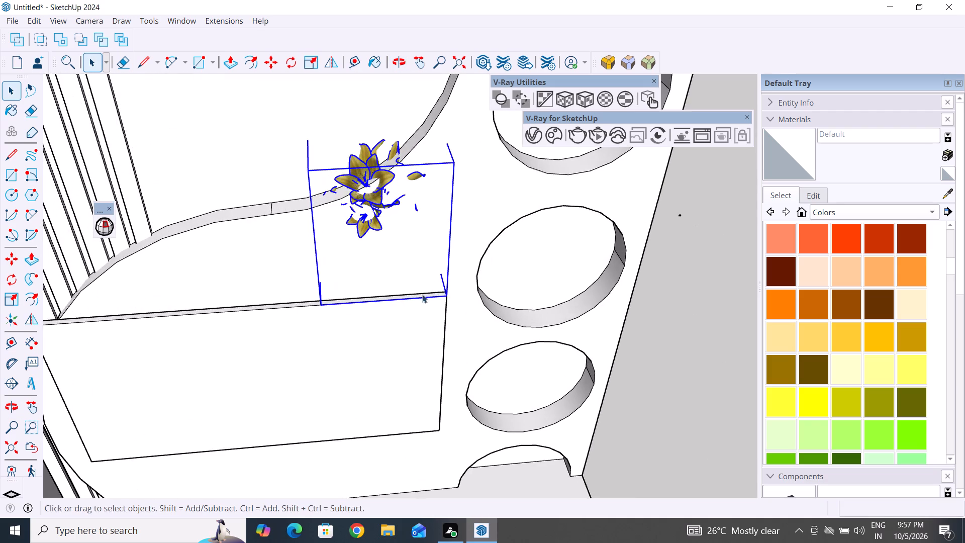
pyautogui.scroll(-5, 269, 299)
pyautogui.scroll(3, 330, 298)
pyautogui.moveTo(307, 317); pyautogui.dragTo(428, 304, button='middle')
pyautogui.scroll(1, 442, 236)
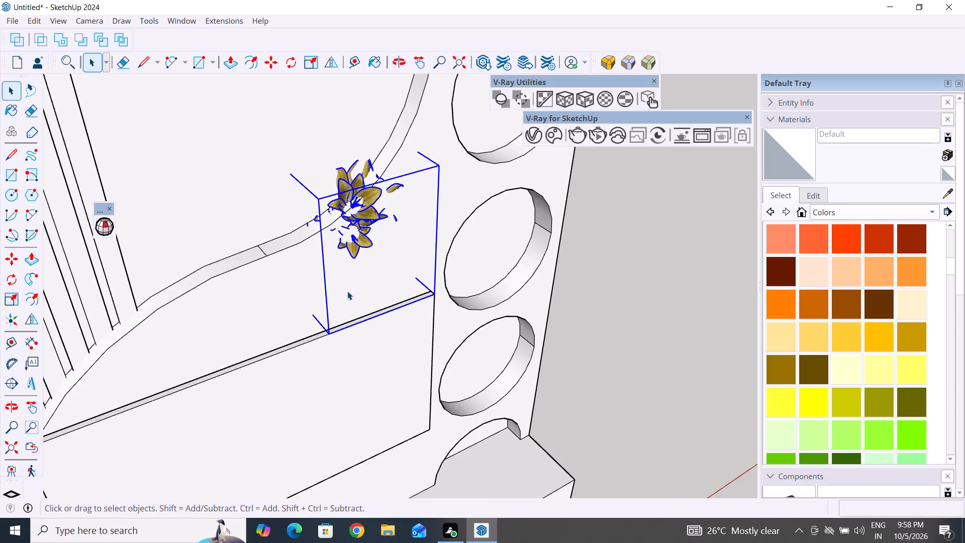
pyautogui.scroll(-5, 316, 306)
pyautogui.moveTo(391, 304); pyautogui.dragTo(448, 261, button='middle')
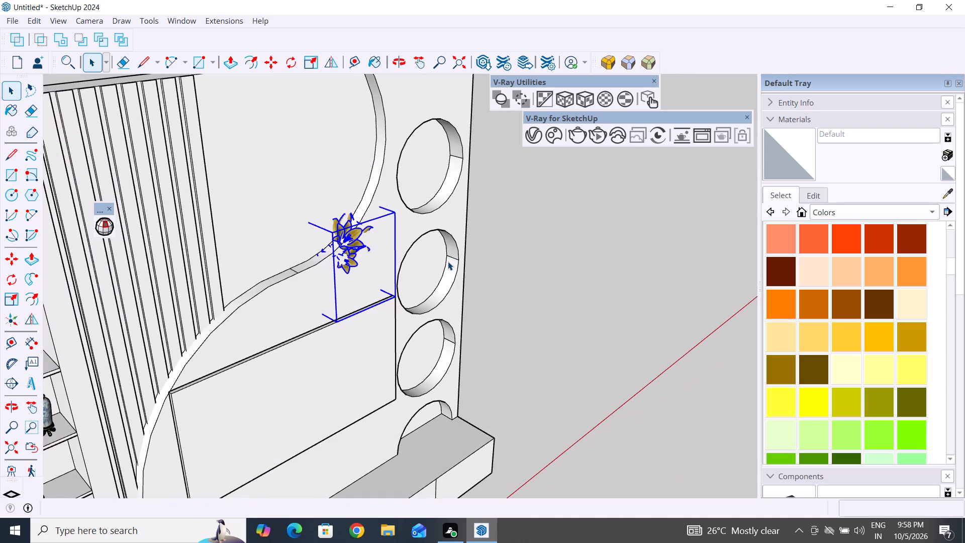
# Move the flower vase by its lower bounding-box corner about 8' 2 1/4" from the TV panel's upper edge onto the base cabinet's top.
pyautogui.press('m')
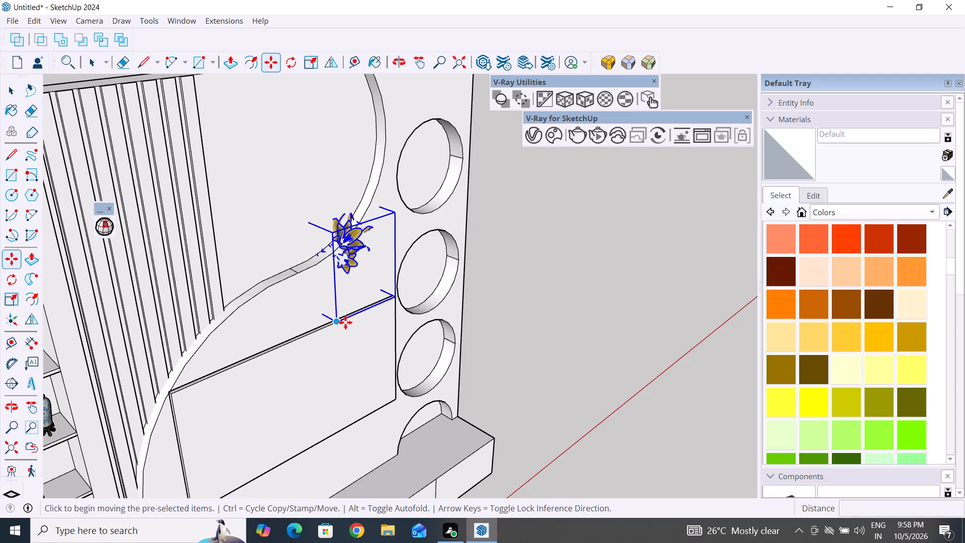
pyautogui.click(338, 322)
pyautogui.scroll(3, 369, 292)
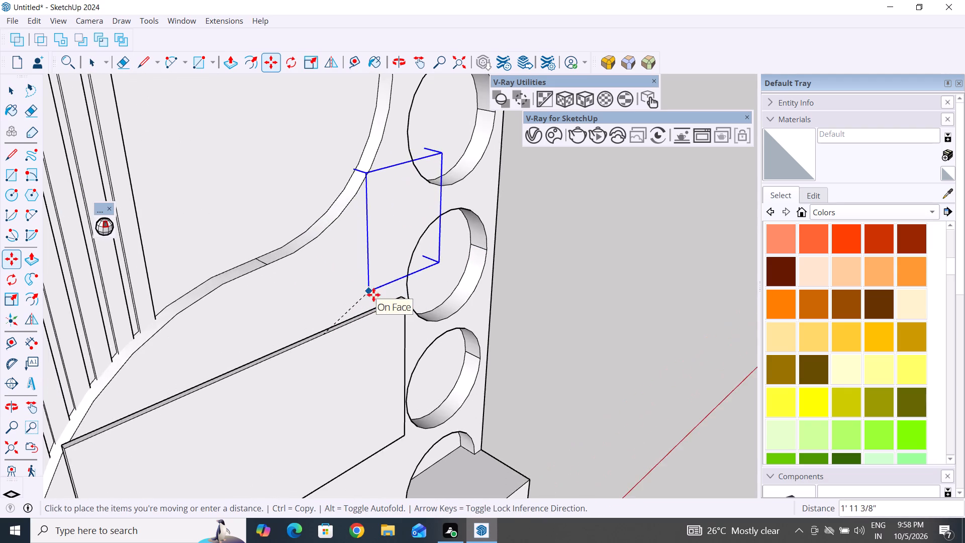
pyautogui.moveTo(379, 302); pyautogui.dragTo(425, 323, button='middle')
pyautogui.scroll(3, 423, 216)
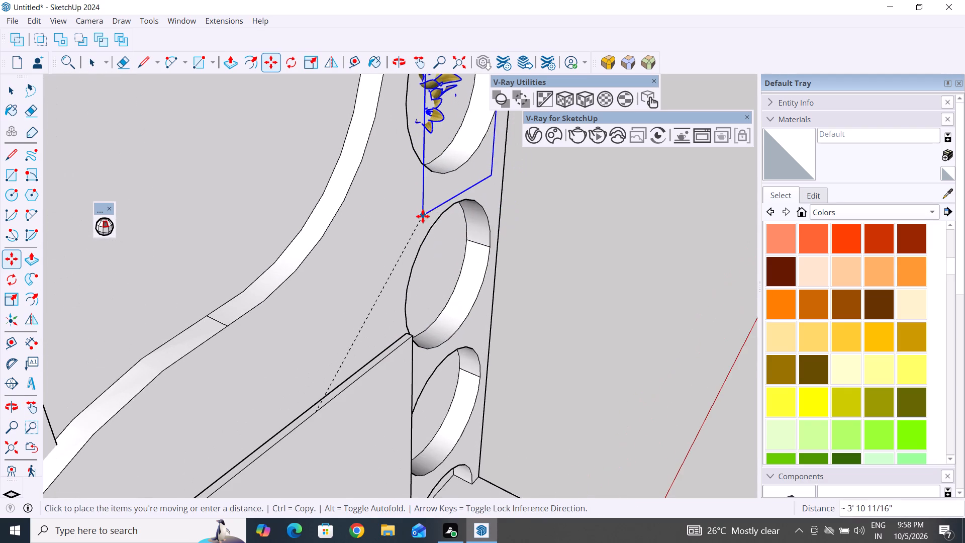
pyautogui.moveTo(374, 203); pyautogui.dragTo(380, 291, button='middle')
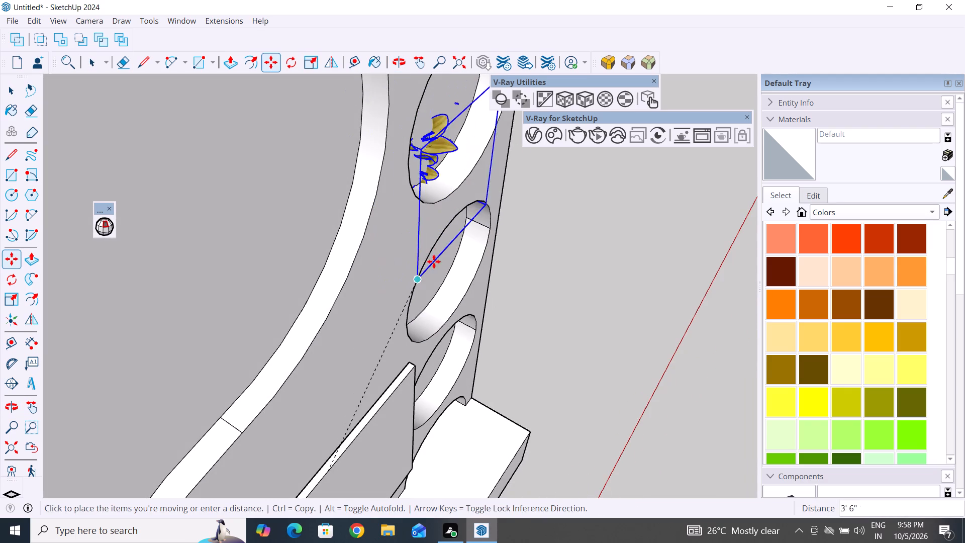
pyautogui.moveTo(435, 255); pyautogui.dragTo(432, 318, button='middle')
pyautogui.scroll(-5, 432, 318)
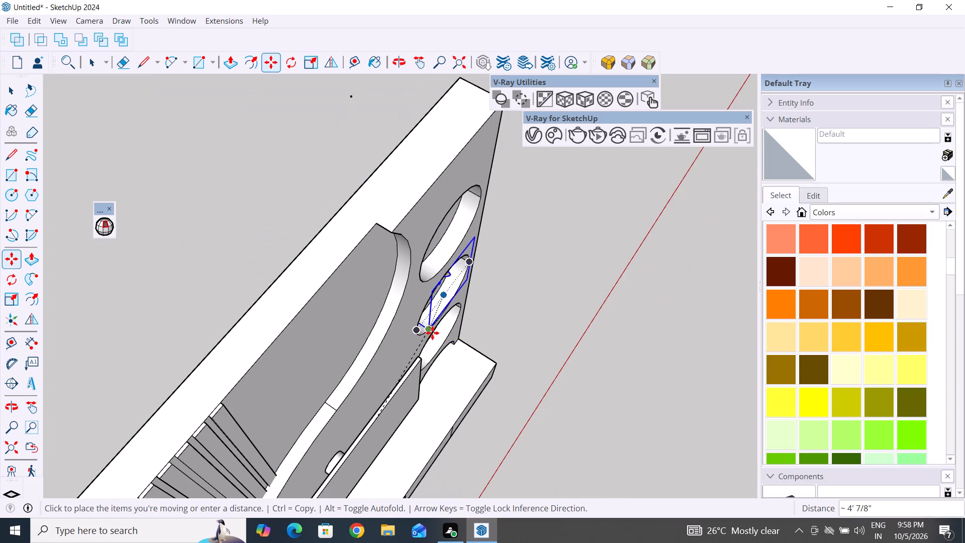
pyautogui.click(455, 394)
pyautogui.moveTo(562, 354); pyautogui.dragTo(203, 238, button='middle')
pyautogui.scroll(-5, 315, 283)
pyautogui.moveTo(407, 398); pyautogui.dragTo(301, 220, button='middle')
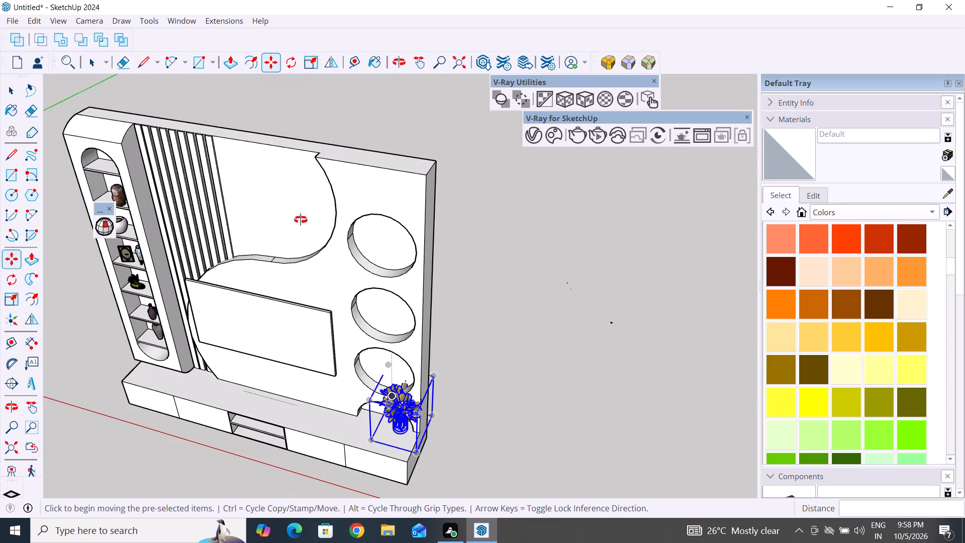
pyautogui.scroll(3, 445, 450)
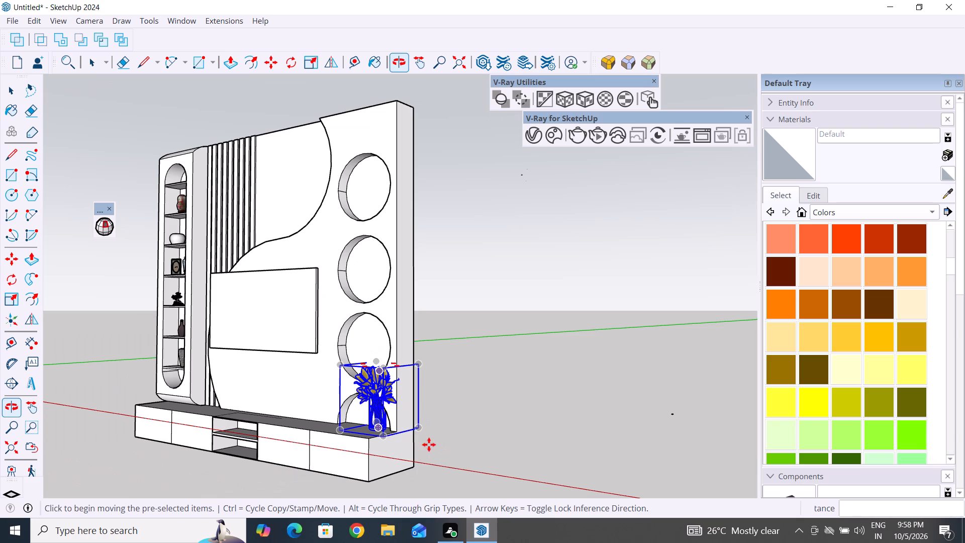
pyautogui.scroll(1, 381, 394)
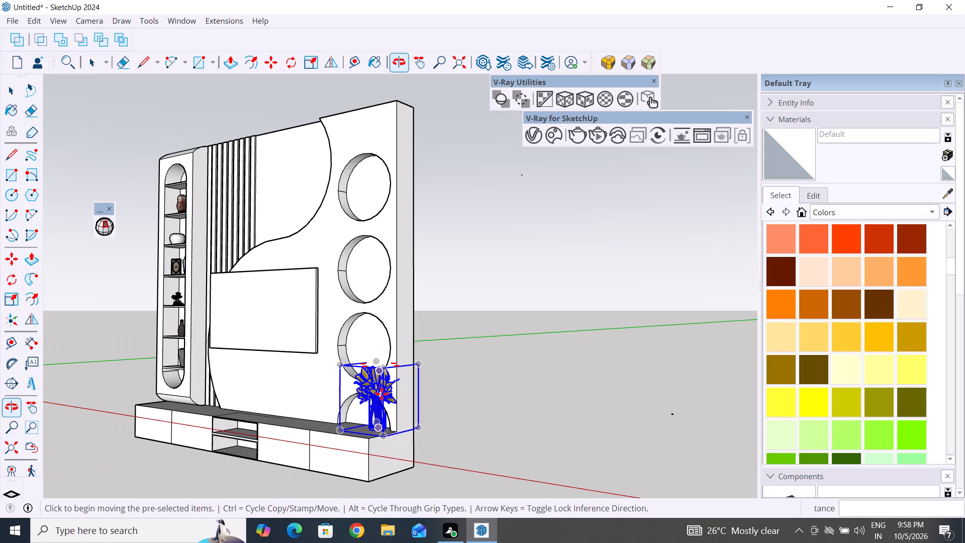
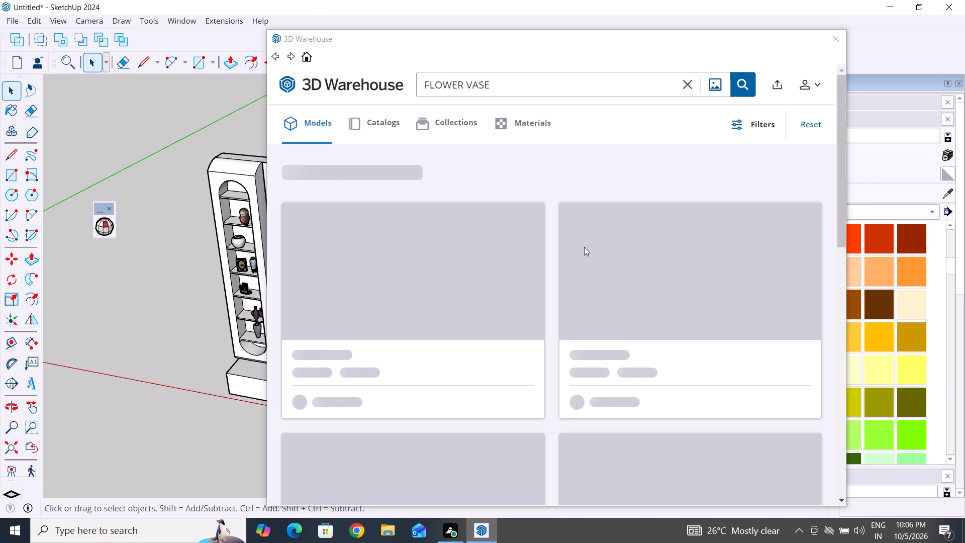
# Shrink the 3D Warehouse window to uncover the wall unit behind it.
pyautogui.scroll(-3, 244, 408)
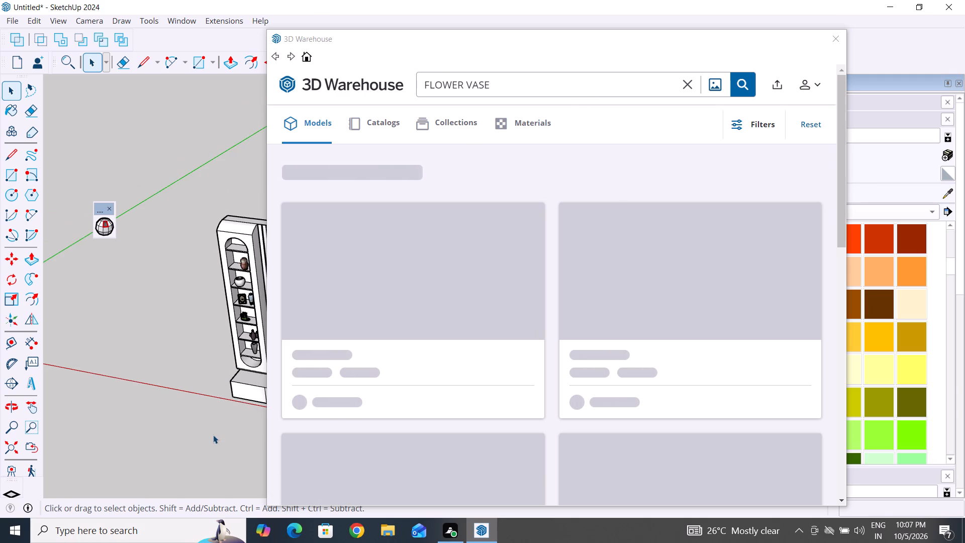
pyautogui.moveTo(213, 435); pyautogui.dragTo(220, 415, button='middle')
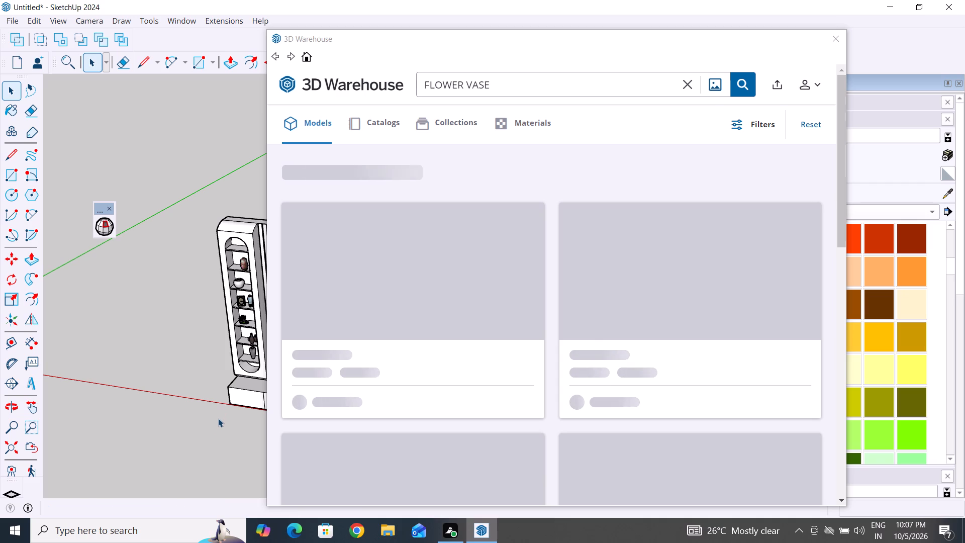
pyautogui.click(219, 418)
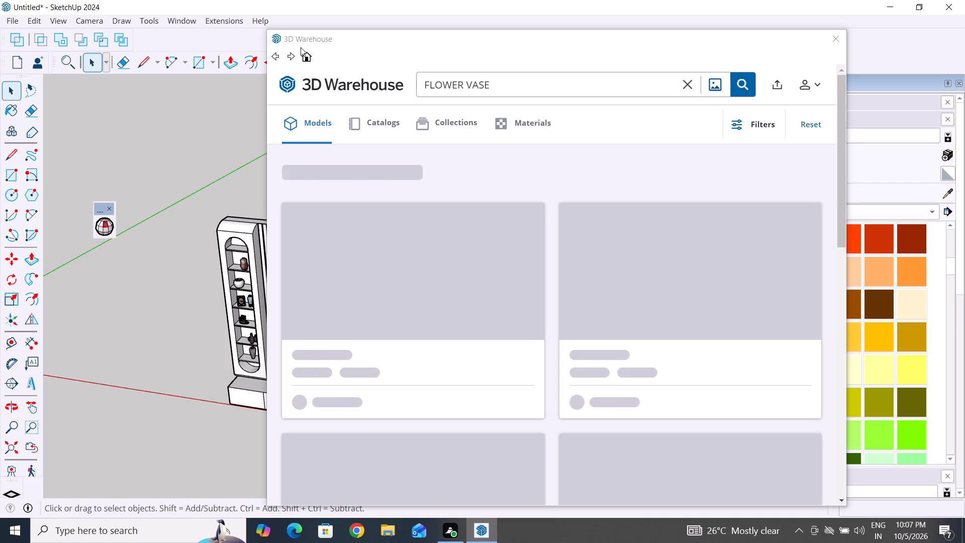
pyautogui.click(268, 29)
pyautogui.moveTo(269, 30); pyautogui.dragTo(489, 252)
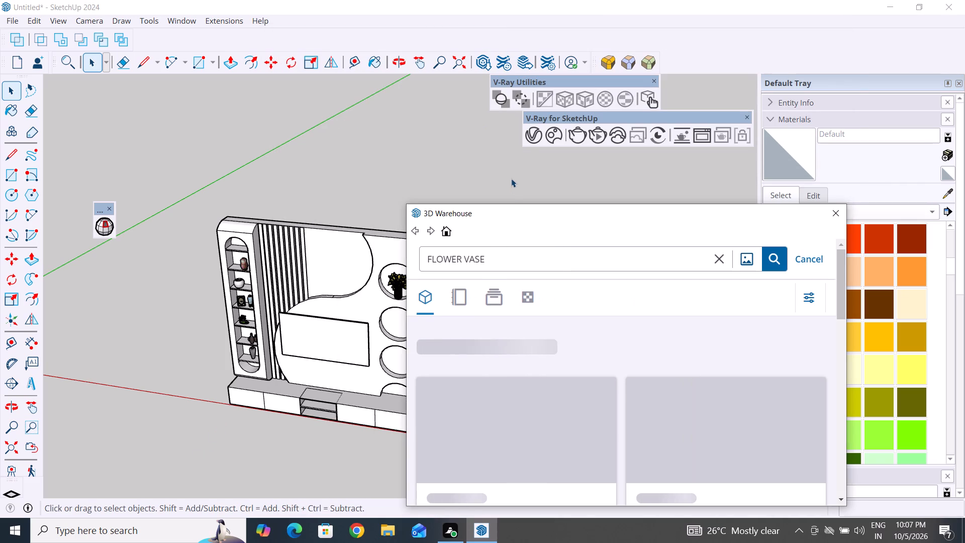
# Check the whole wall unit beside the FLOWER VASE search page and close the 3D Warehouse window.
pyautogui.click(510, 175)
pyautogui.scroll(-5, 421, 285)
pyautogui.scroll(5, 460, 360)
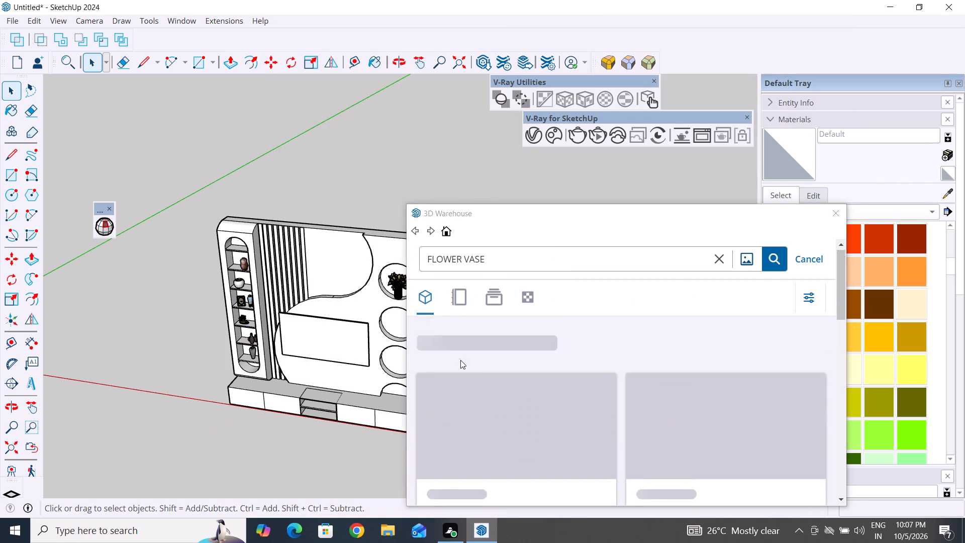
pyautogui.scroll(5, 460, 360)
pyautogui.click(406, 129)
pyautogui.scroll(-4, 238, 473)
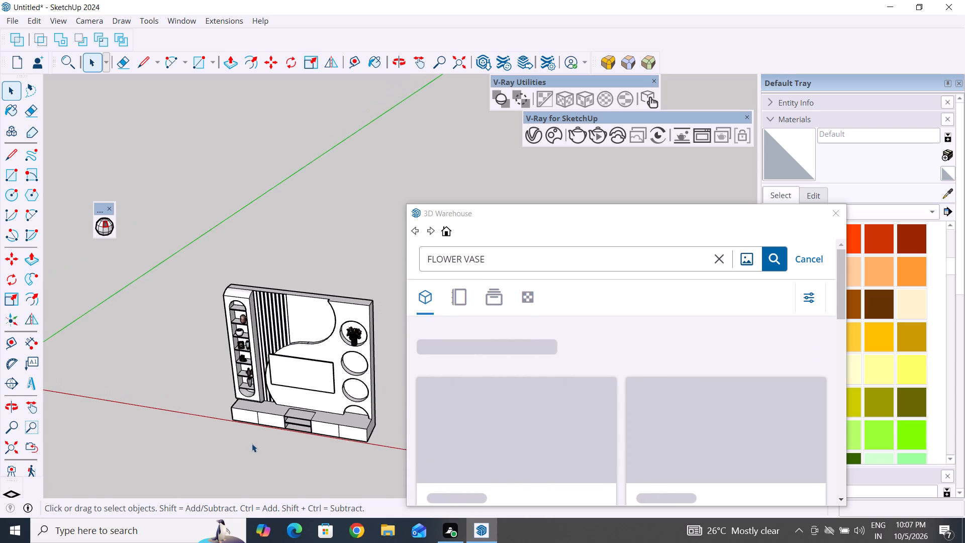
pyautogui.scroll(-3, 251, 442)
pyautogui.scroll(7, 258, 464)
pyautogui.moveTo(291, 461); pyautogui.dragTo(313, 421, button='middle')
pyautogui.scroll(-3, 210, 410)
pyautogui.moveTo(229, 443); pyautogui.dragTo(257, 449, button='middle')
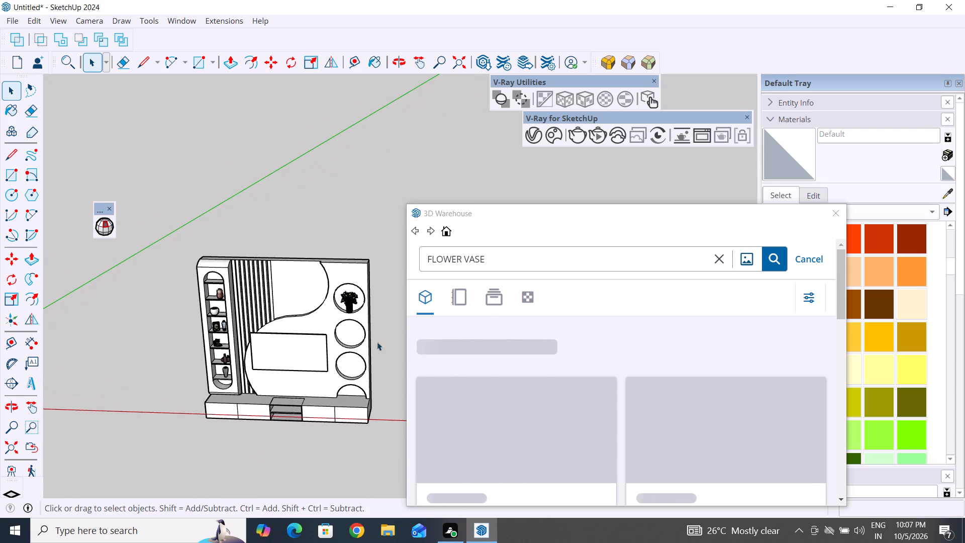
pyautogui.click(381, 332)
pyautogui.click(833, 215)
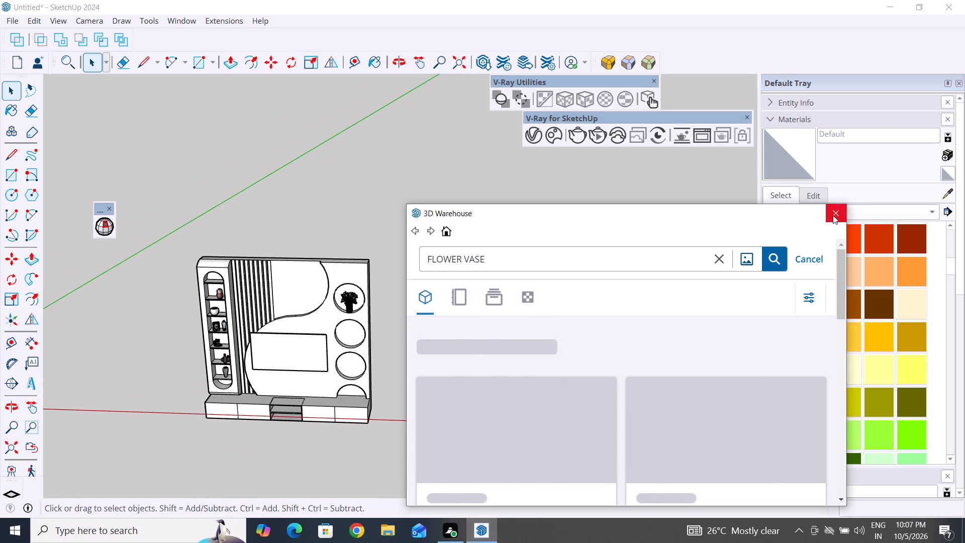
# Examine the wall unit with its shelf ornaments, TV panel, circular niches and base cabinet from several angles.
pyautogui.scroll(-3, 423, 358)
pyautogui.moveTo(357, 435); pyautogui.dragTo(597, 427, button='middle')
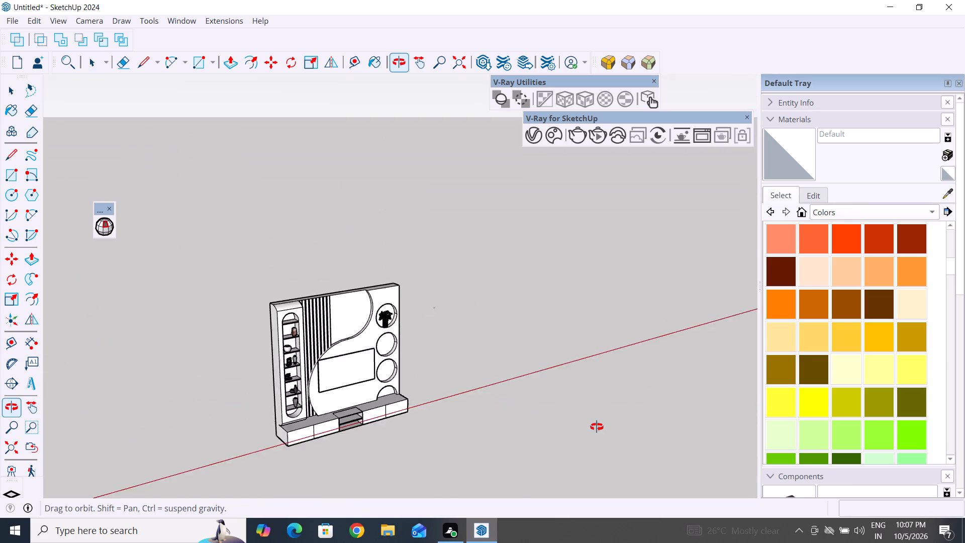
pyautogui.moveTo(597, 427); pyautogui.dragTo(597, 427, button='middle')
pyautogui.scroll(-3, 310, 378)
pyautogui.moveTo(366, 409); pyautogui.dragTo(267, 458, button='middle')
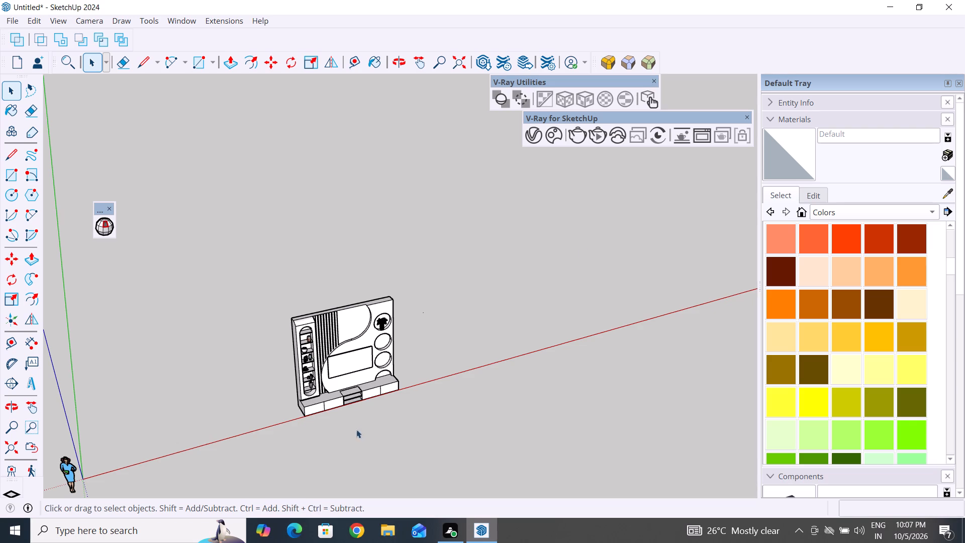
pyautogui.scroll(4, 358, 427)
pyautogui.moveTo(358, 418); pyautogui.dragTo(317, 299, button='middle')
pyautogui.scroll(4, 359, 297)
pyautogui.moveTo(390, 335); pyautogui.dragTo(364, 340, button='middle')
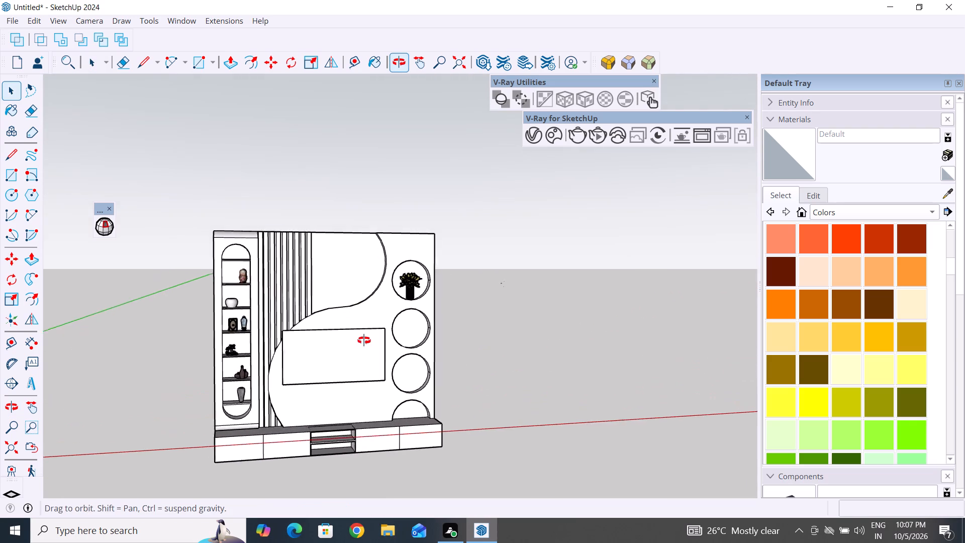
pyautogui.moveTo(364, 340); pyautogui.dragTo(357, 393, button='middle')
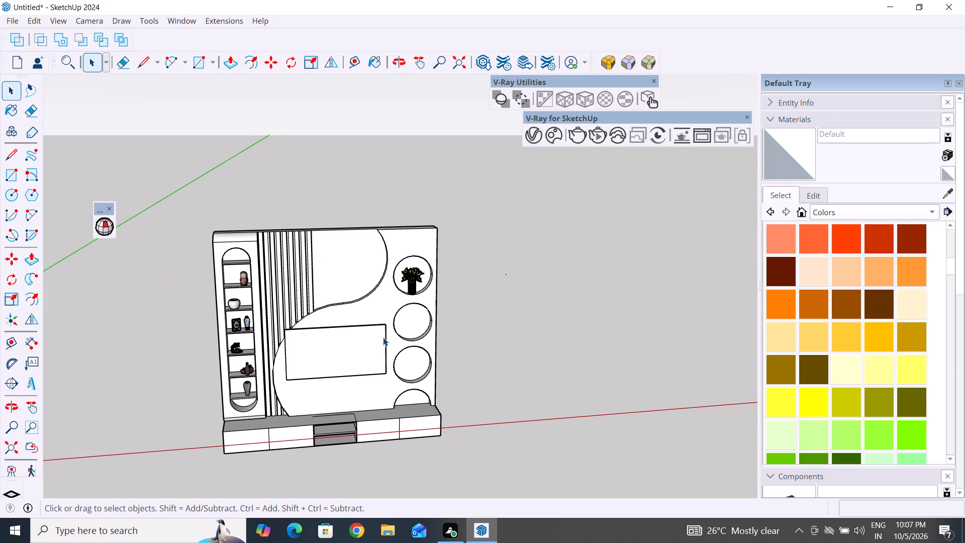
pyautogui.scroll(4, 383, 337)
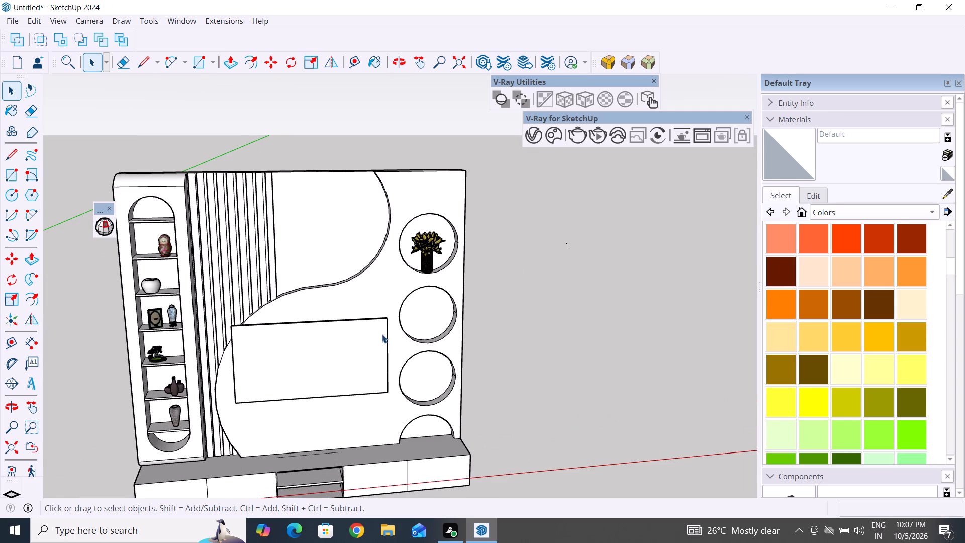
pyautogui.scroll(-4, 416, 320)
pyautogui.scroll(3, 374, 480)
pyautogui.moveTo(375, 469); pyautogui.dragTo(375, 465, button='middle')
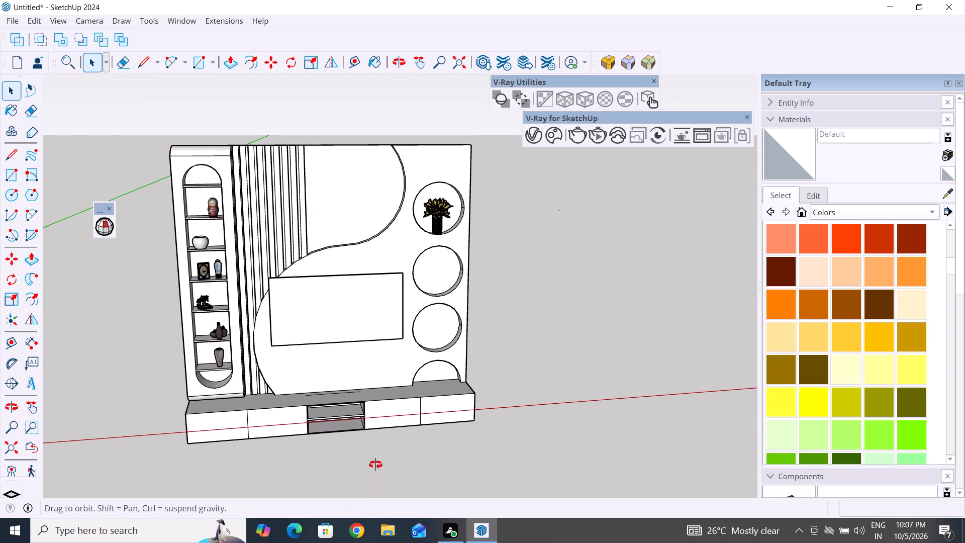
pyautogui.moveTo(375, 465); pyautogui.dragTo(403, 416, button='middle')
pyautogui.scroll(3, 394, 419)
# Switch the materials library to the Wood collection.
pyautogui.click(394, 417)
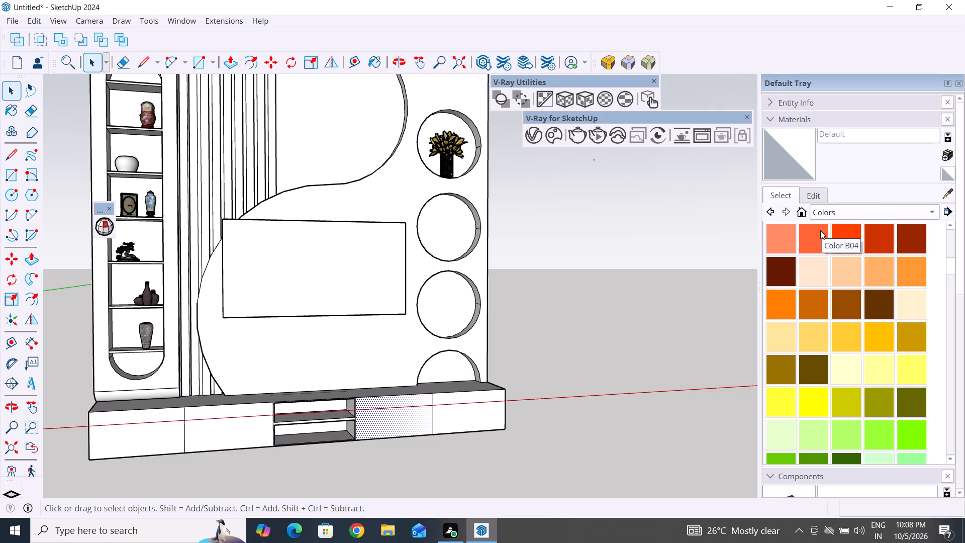
pyautogui.click(860, 212)
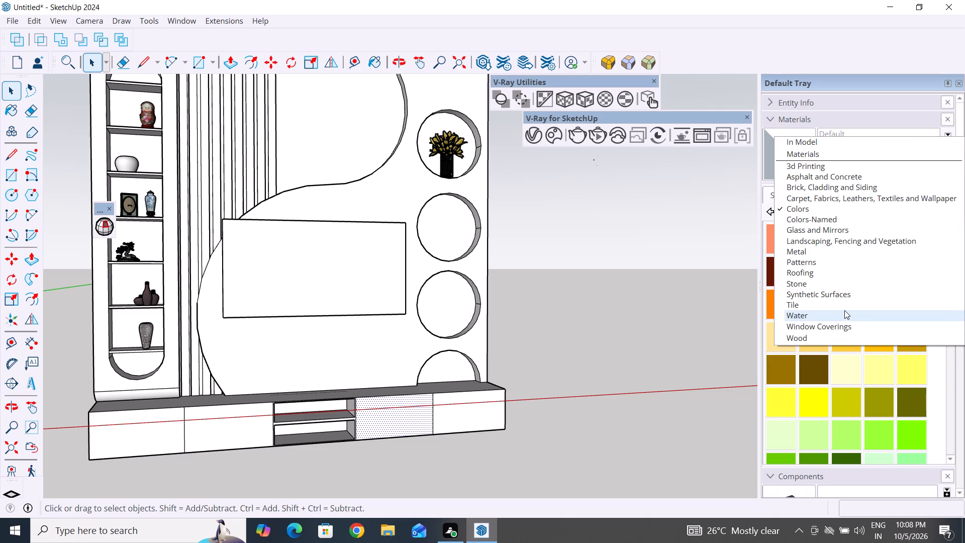
pyautogui.click(846, 335)
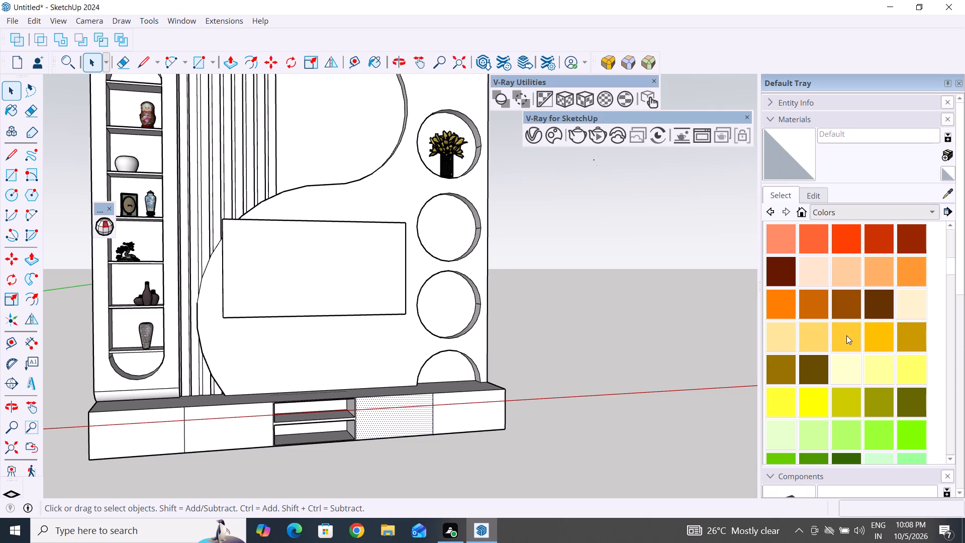
pyautogui.scroll(4, 926, 263)
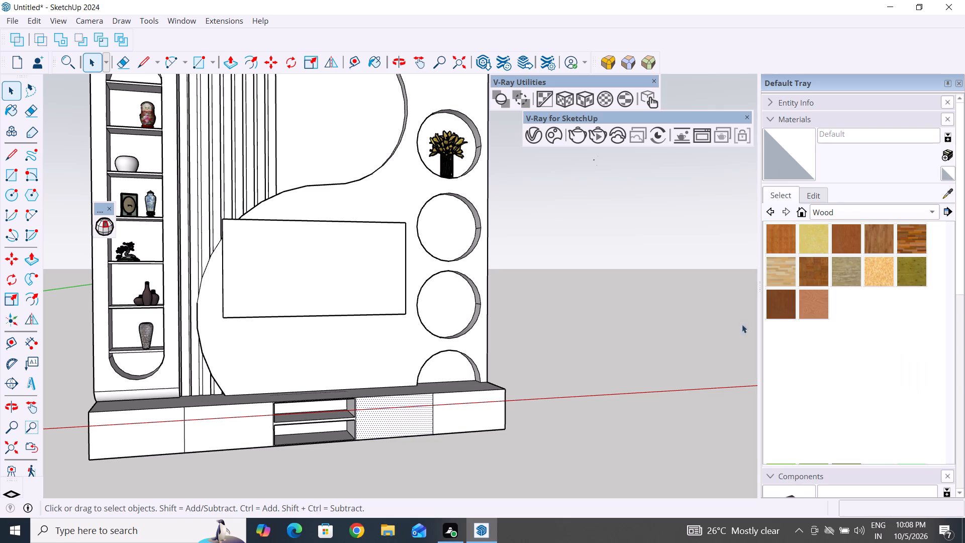
pyautogui.click(590, 384)
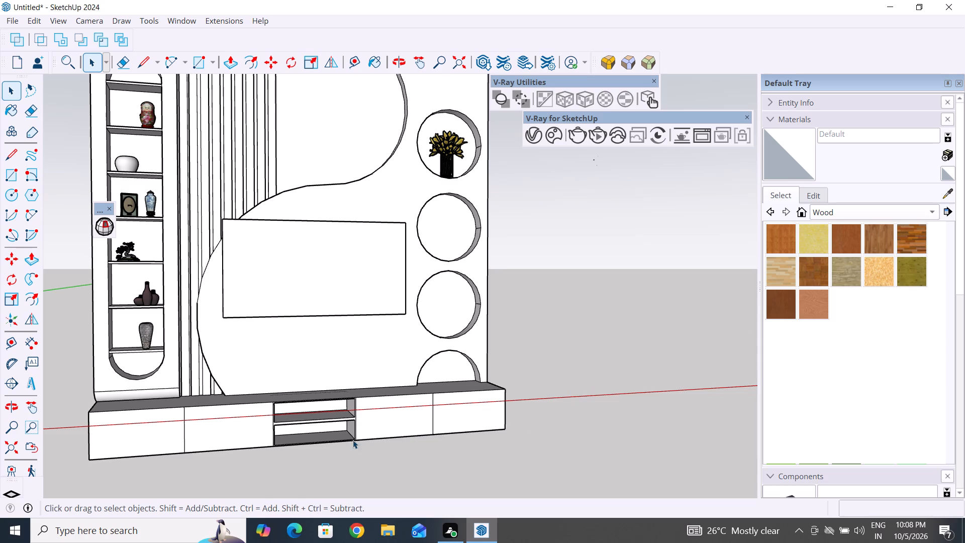
# Look through the Wood material swatches for a finish that suits the wall unit.
pyautogui.moveTo(542, 352); pyautogui.dragTo(511, 494, button='middle')
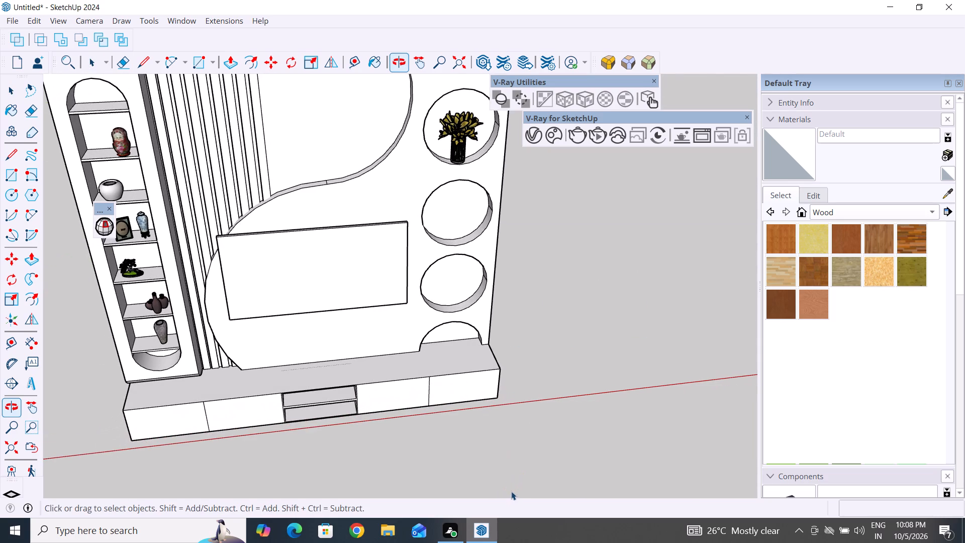
pyautogui.scroll(4, 879, 259)
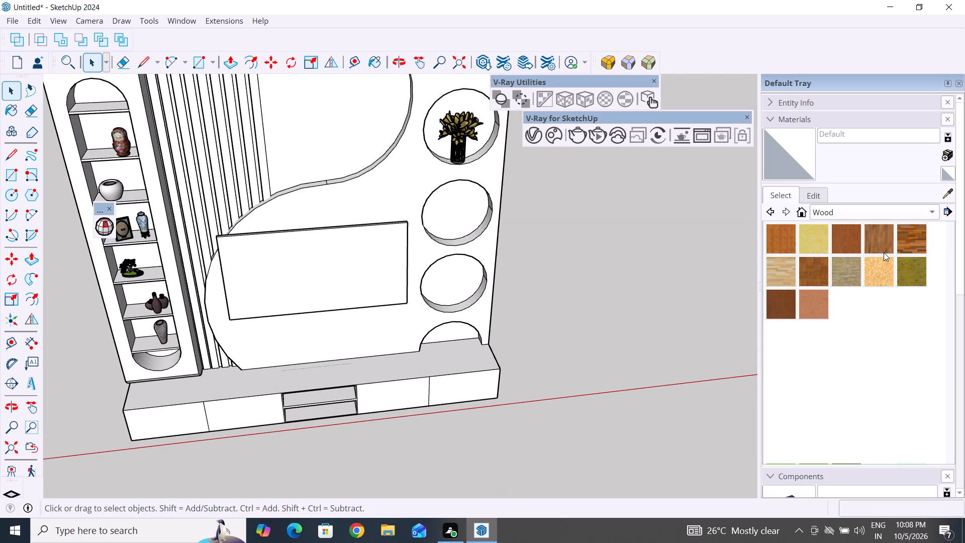
pyautogui.scroll(1, 884, 252)
pyautogui.scroll(4, 795, 305)
pyautogui.scroll(4, 908, 282)
pyautogui.scroll(7, 818, 306)
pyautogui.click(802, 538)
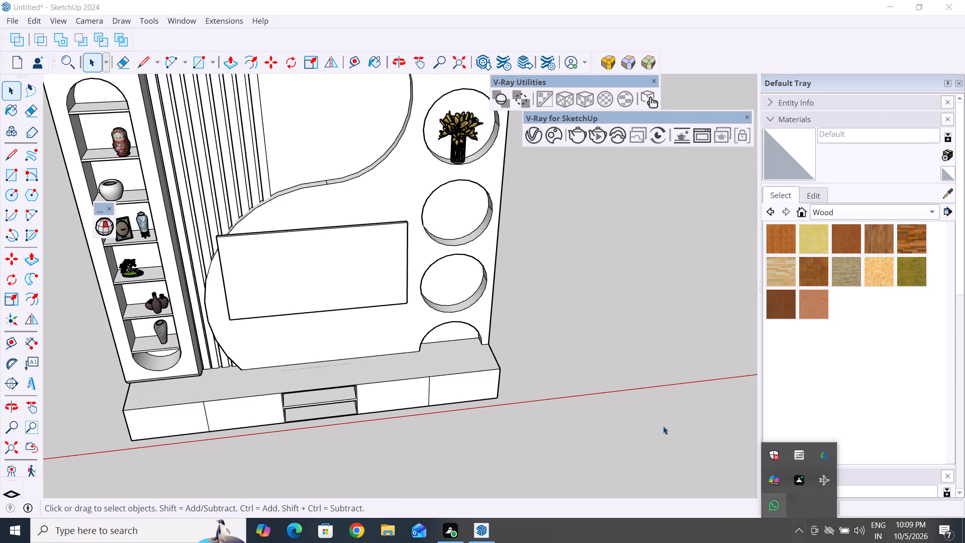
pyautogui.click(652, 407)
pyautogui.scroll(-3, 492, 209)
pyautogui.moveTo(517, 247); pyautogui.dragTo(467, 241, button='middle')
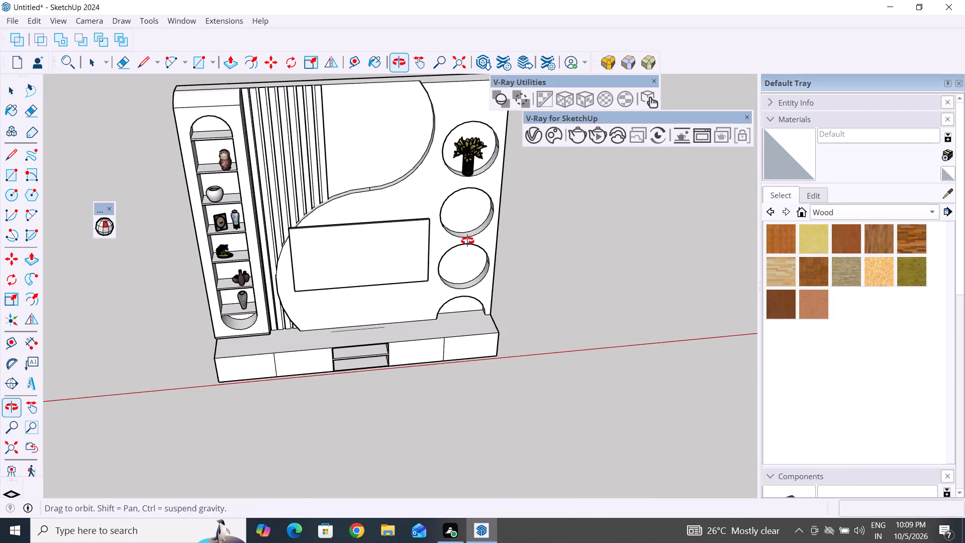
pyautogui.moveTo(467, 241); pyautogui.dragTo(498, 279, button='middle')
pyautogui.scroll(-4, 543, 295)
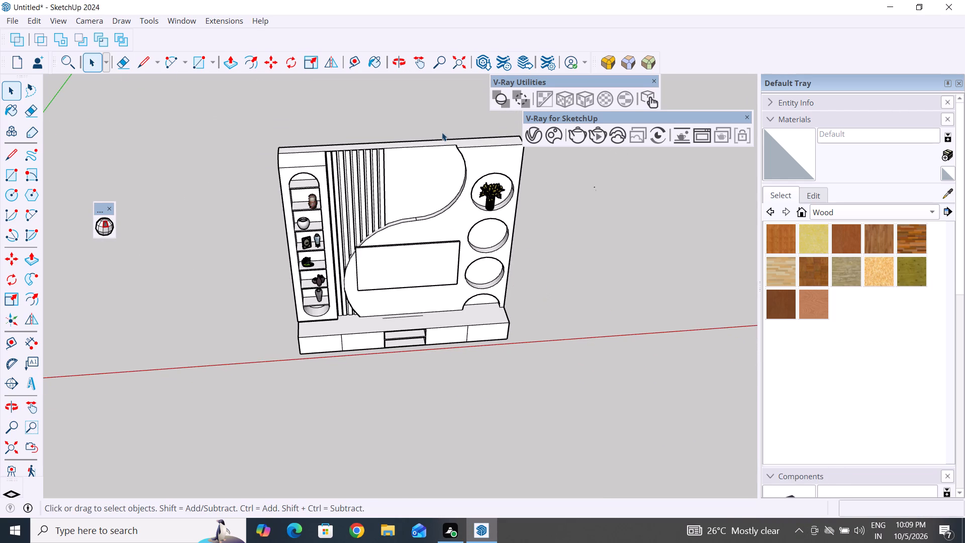
# Reopen the 3D Warehouse and look over the FLOWER VASE search page.
pyautogui.click(180, 14)
pyautogui.click(179, 19)
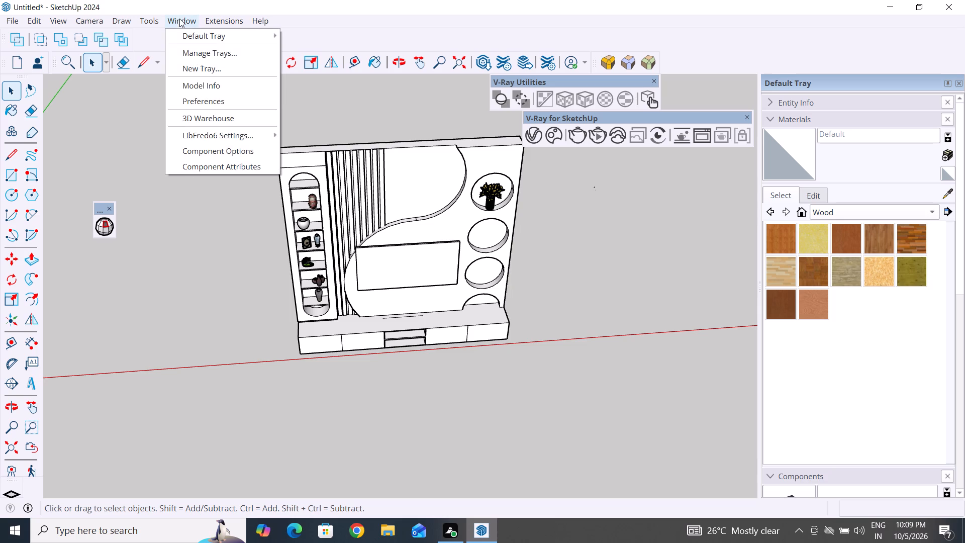
pyautogui.click(194, 114)
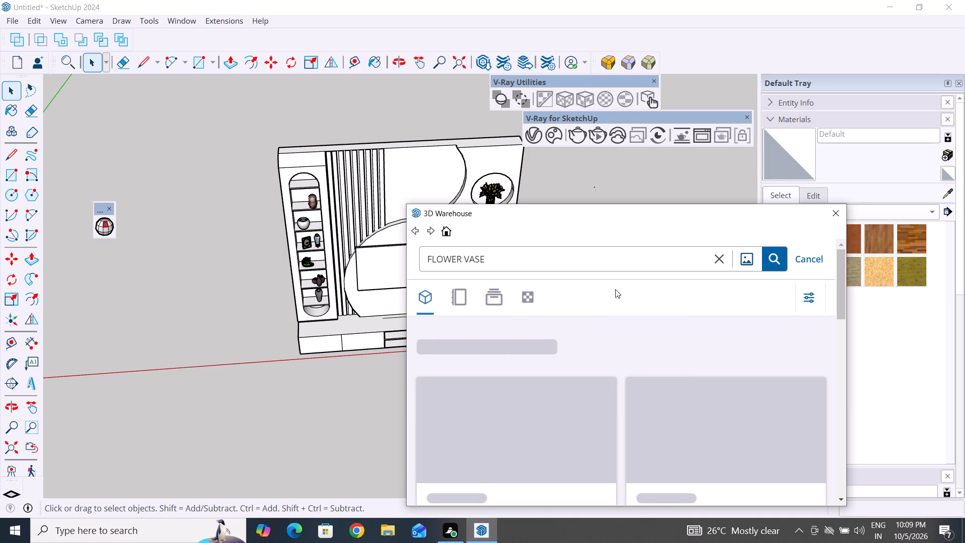
pyautogui.scroll(-2, 630, 358)
pyautogui.scroll(1, 630, 358)
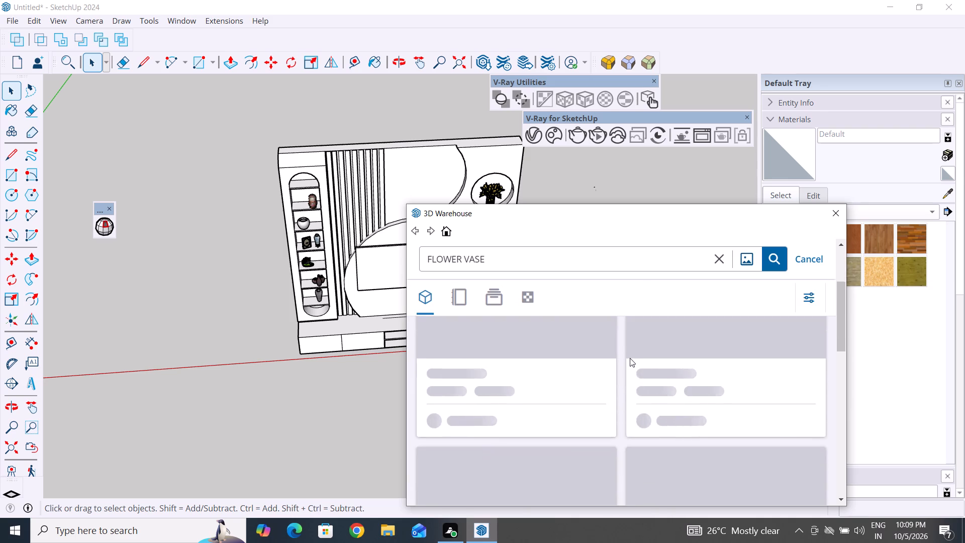
pyautogui.scroll(6, 630, 358)
# Move the 3D Warehouse window higher over the model, leaving the base cabinet's shelf side uncovered.
pyautogui.moveTo(701, 221); pyautogui.dragTo(700, 210)
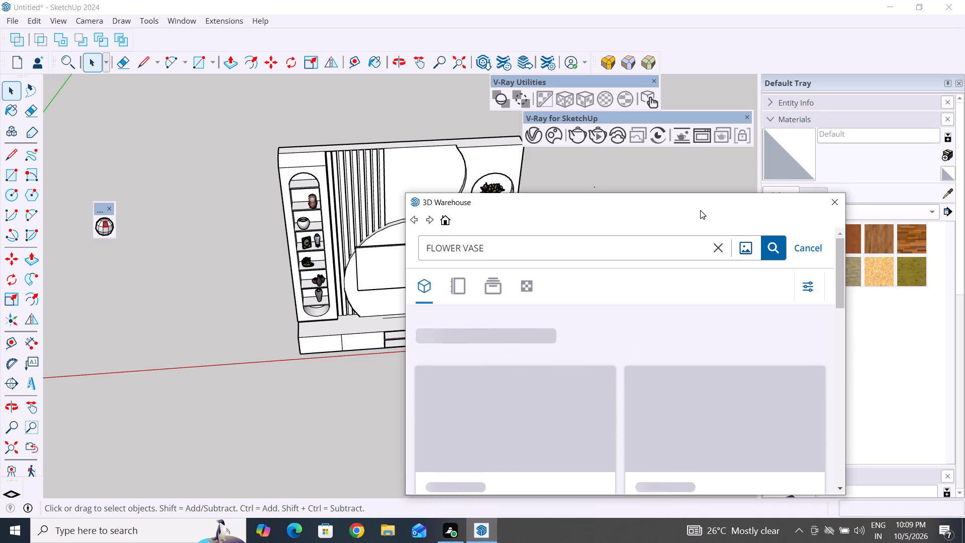
pyautogui.moveTo(700, 210); pyautogui.dragTo(717, 130)
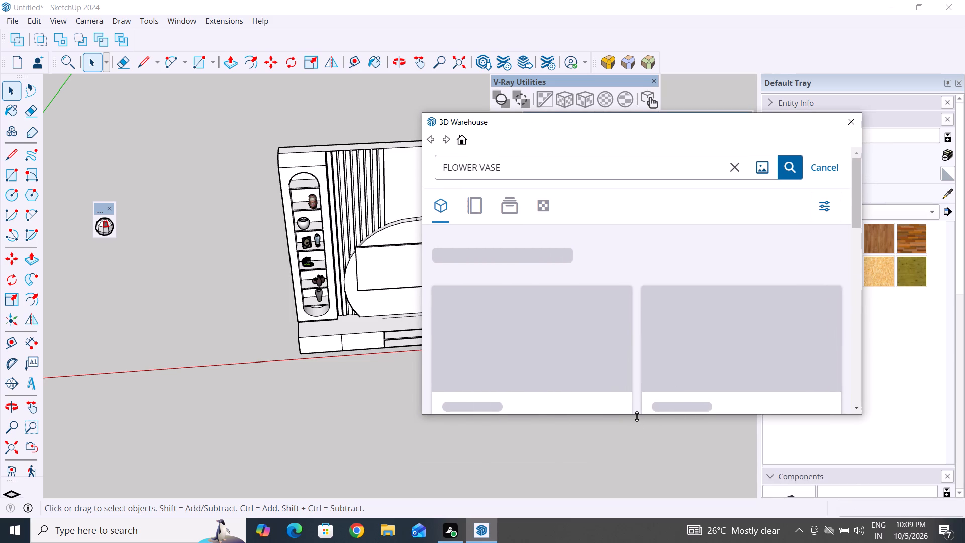
# Extend the 3D Warehouse window downward so more of the results page fits.
pyautogui.moveTo(637, 415); pyautogui.dragTo(641, 512)
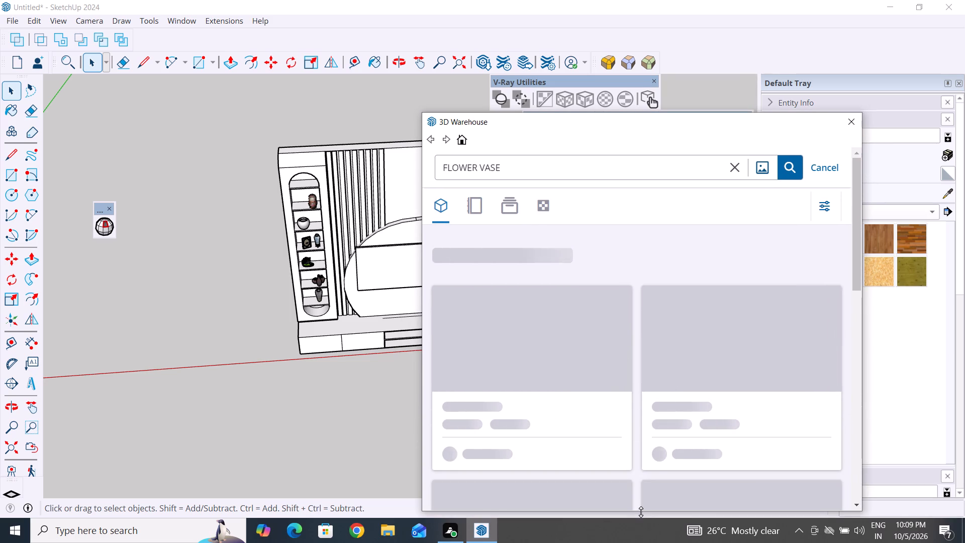
pyautogui.moveTo(641, 512); pyautogui.dragTo(637, 510)
# Replace the FLOWER VASE query and search the 3D Warehouse for SHOW CASE.
pyautogui.scroll(-4, 586, 357)
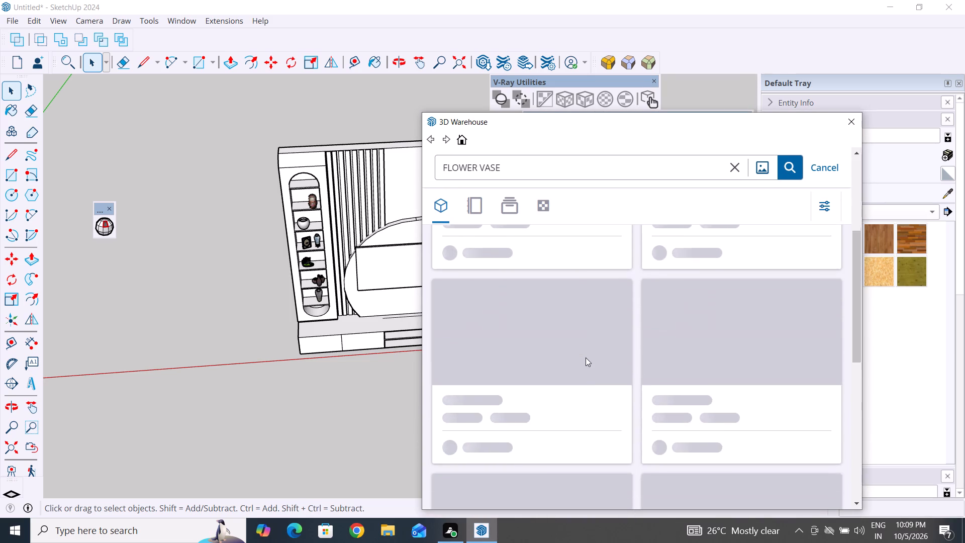
pyautogui.scroll(3, 586, 357)
pyautogui.click(735, 172)
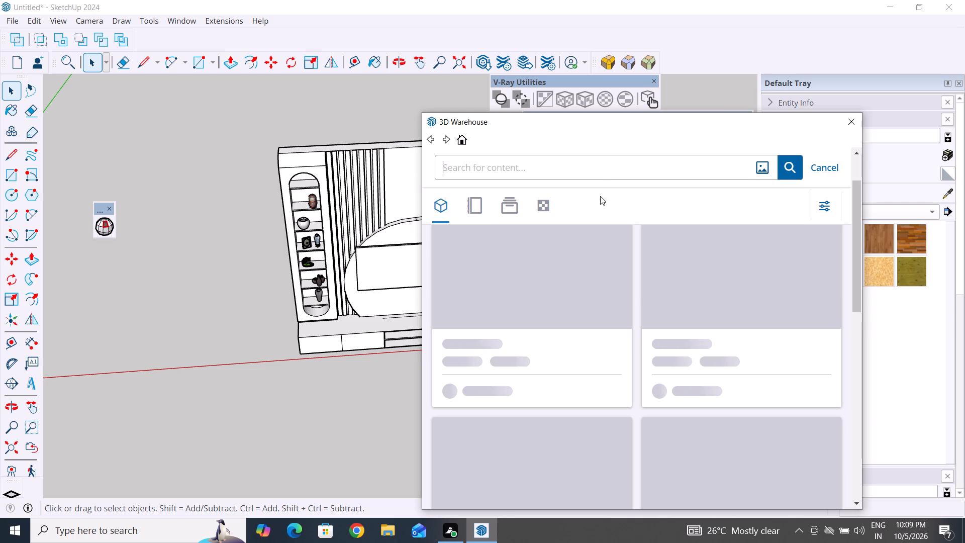
pyautogui.click(595, 168)
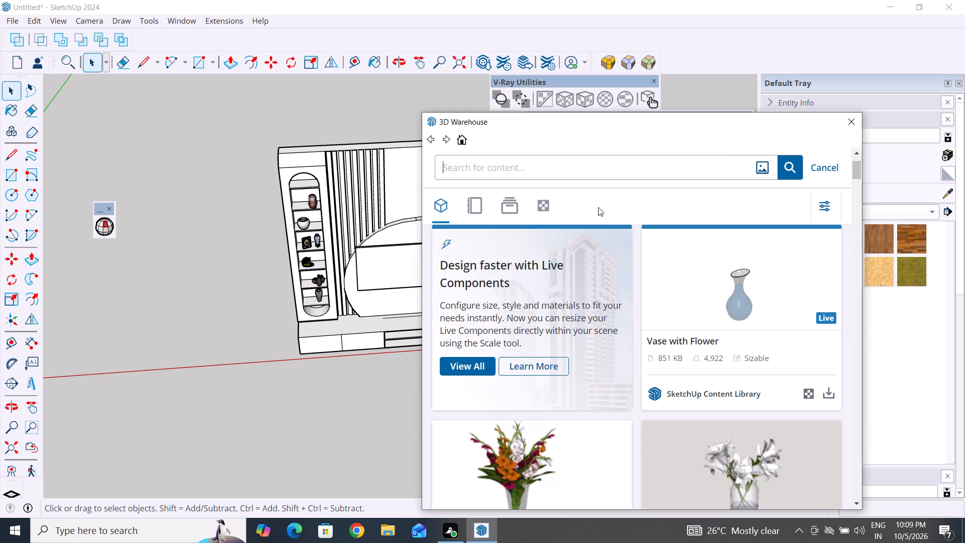
pyautogui.click(594, 170)
pyautogui.press('s')
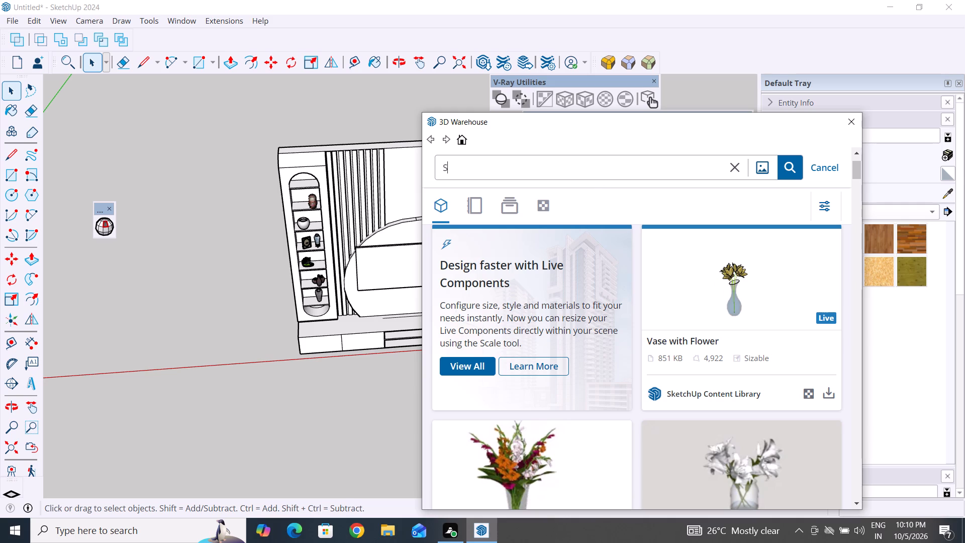
pyautogui.press('h')
pyautogui.press('o')
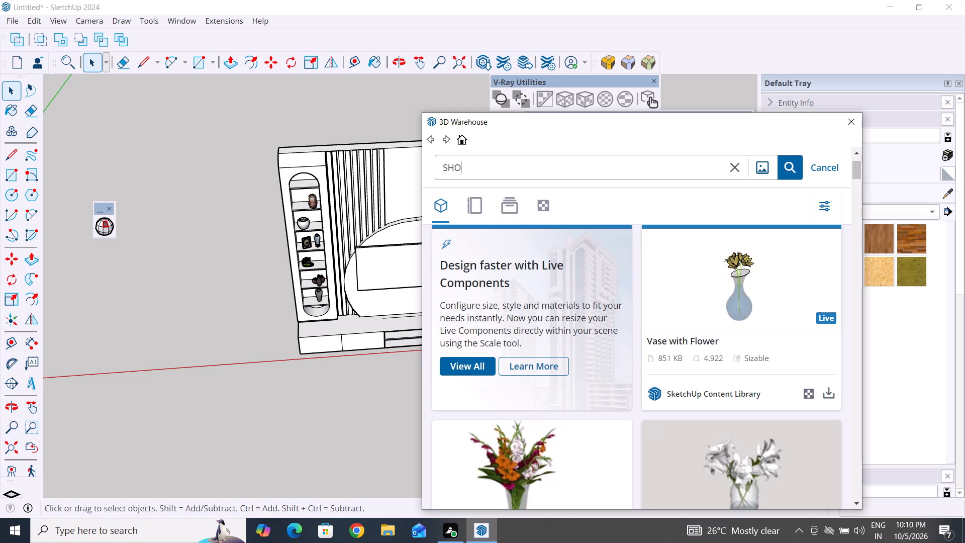
pyautogui.press('w')
pyautogui.press('space')
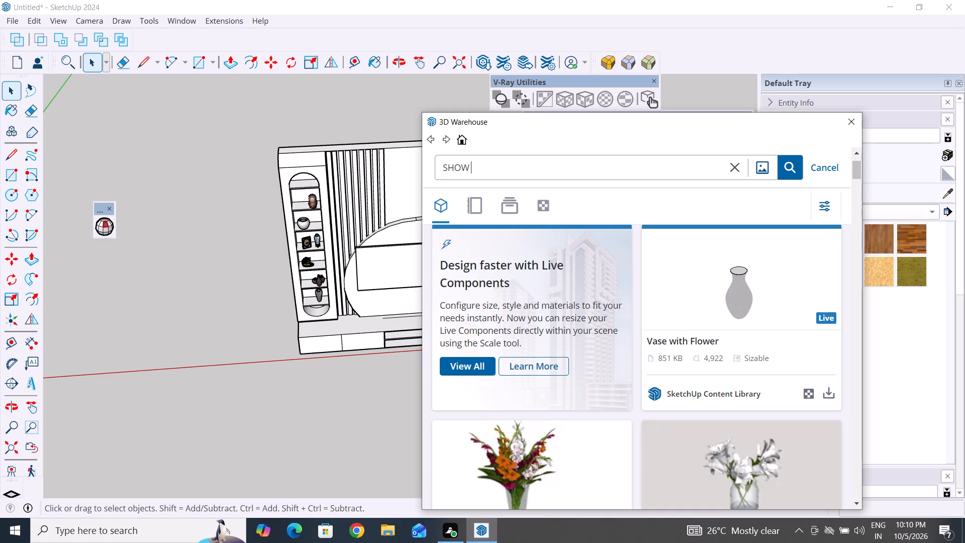
pyautogui.write('CASE')
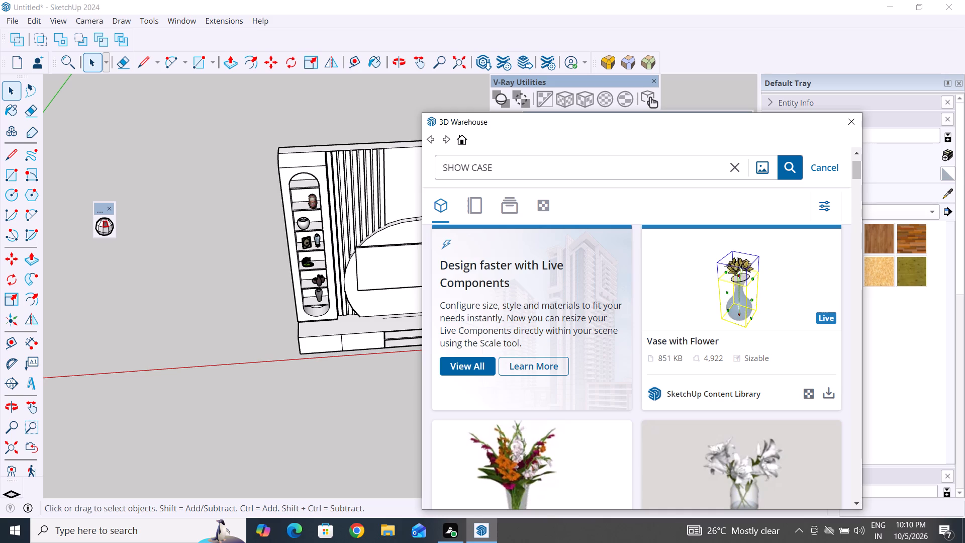
pyautogui.press('Return')
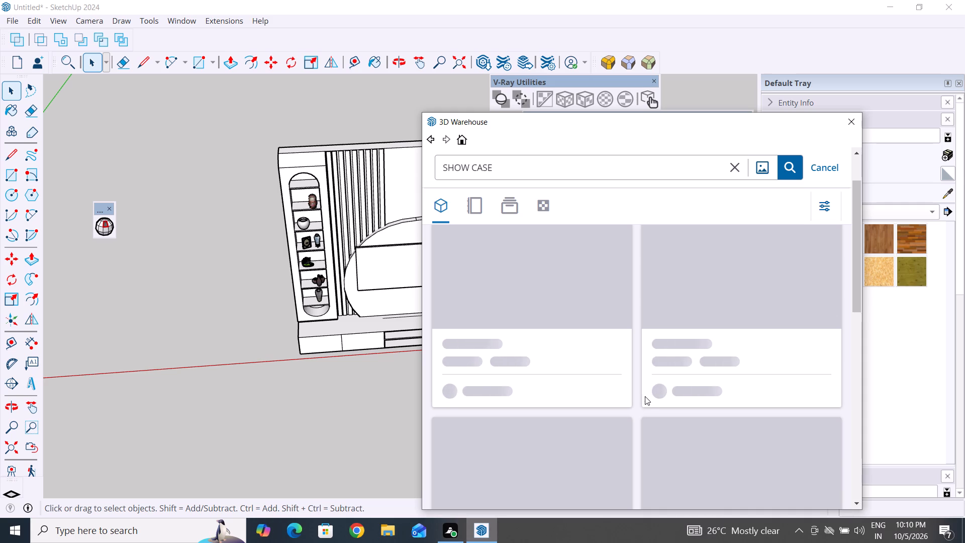
# Look through the SHOW CASE search results for a model that suits the TV wall unit.
pyautogui.scroll(5, 644, 396)
pyautogui.scroll(-5, 644, 396)
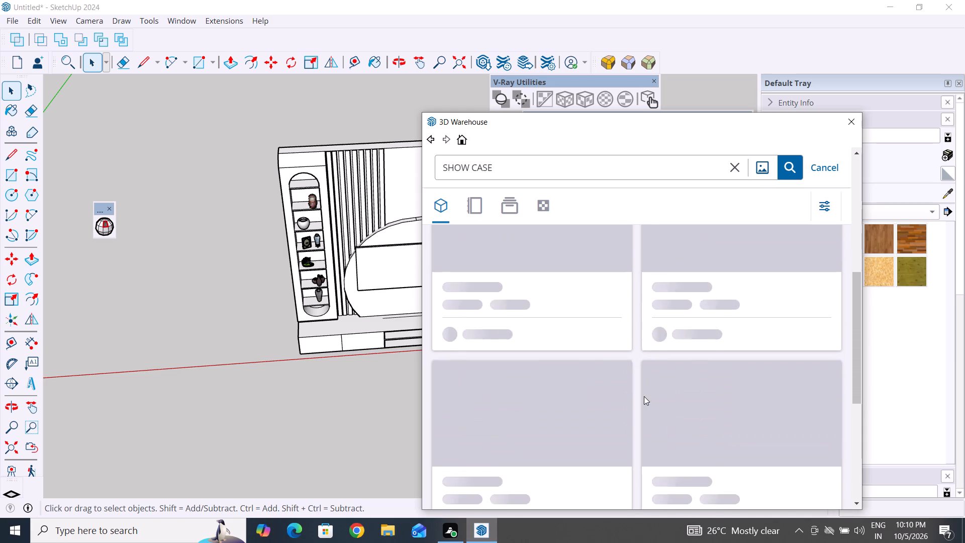
pyautogui.scroll(-5, 644, 396)
pyautogui.scroll(2, 644, 396)
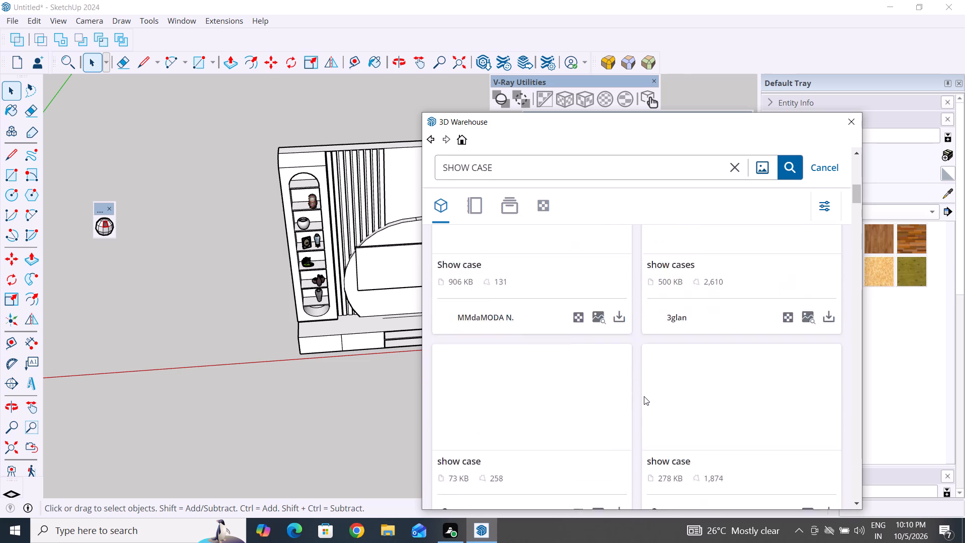
pyautogui.scroll(5, 644, 396)
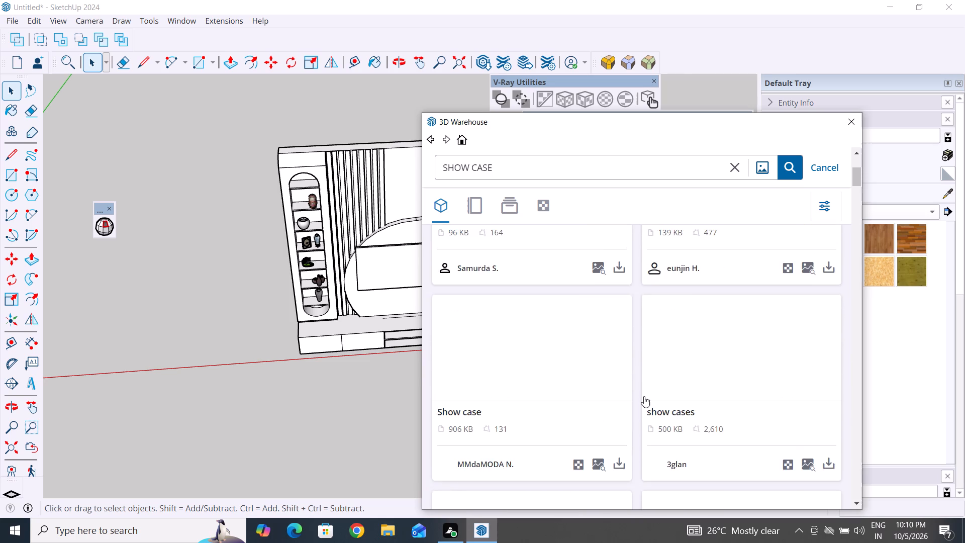
pyautogui.scroll(6, 644, 396)
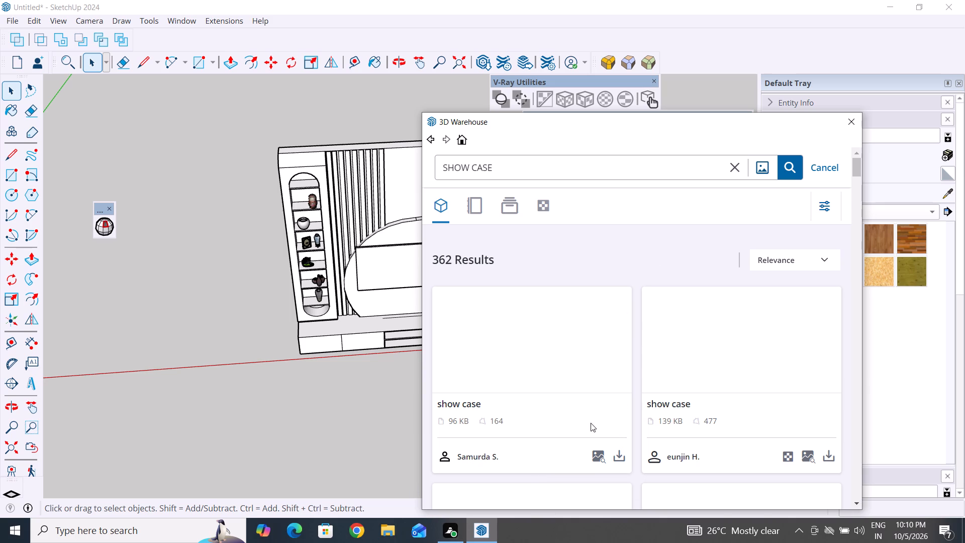
pyautogui.scroll(-6, 636, 390)
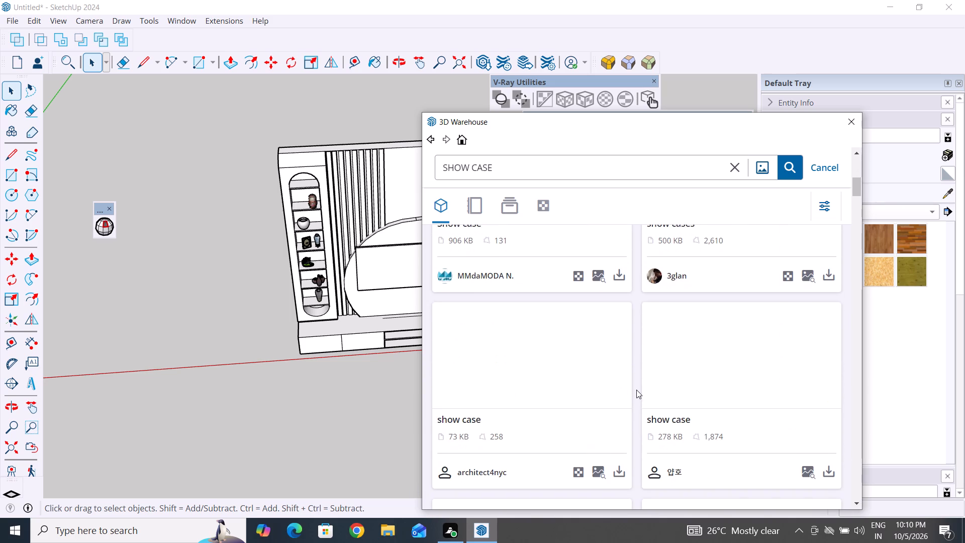
pyautogui.scroll(-3, 636, 390)
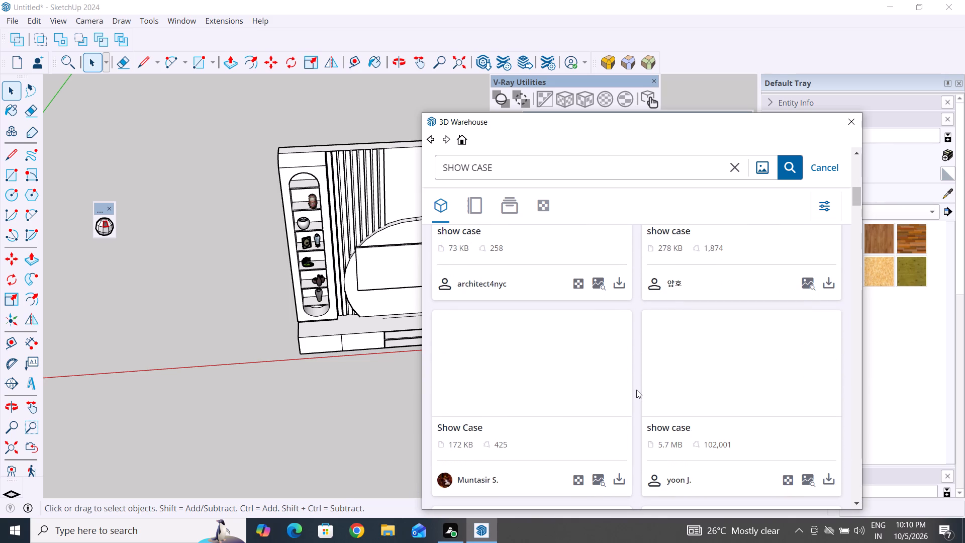
pyautogui.scroll(-5, 636, 390)
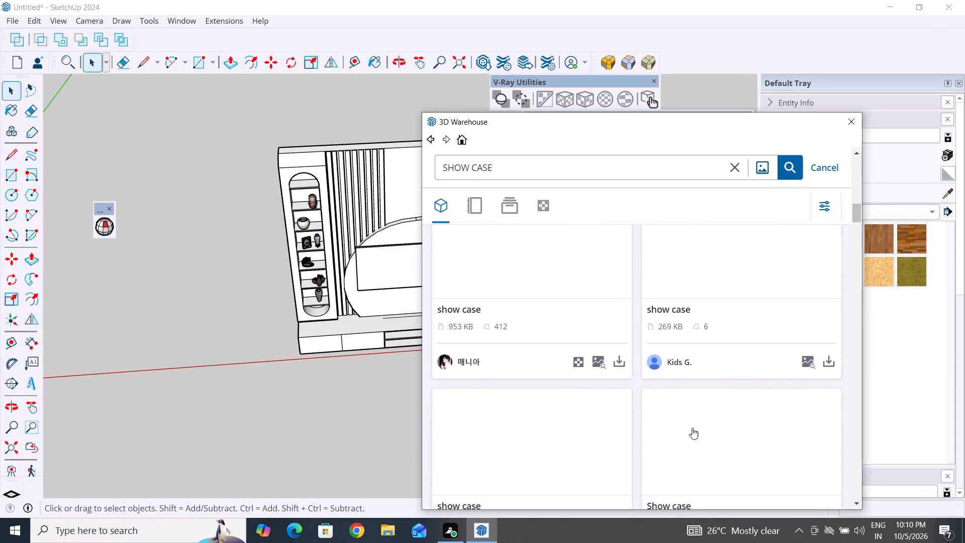
pyautogui.scroll(-8, 622, 382)
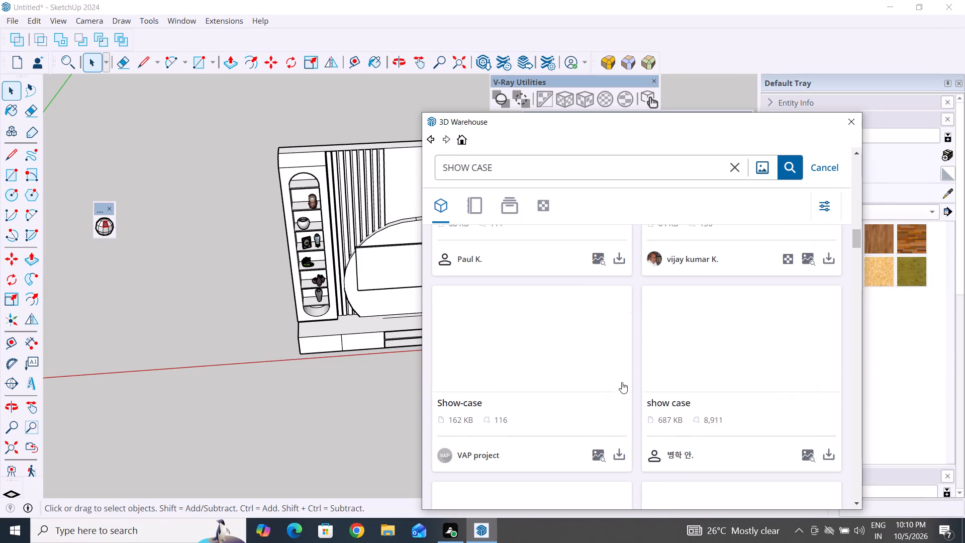
pyautogui.scroll(-3, 622, 382)
pyautogui.scroll(6, 622, 382)
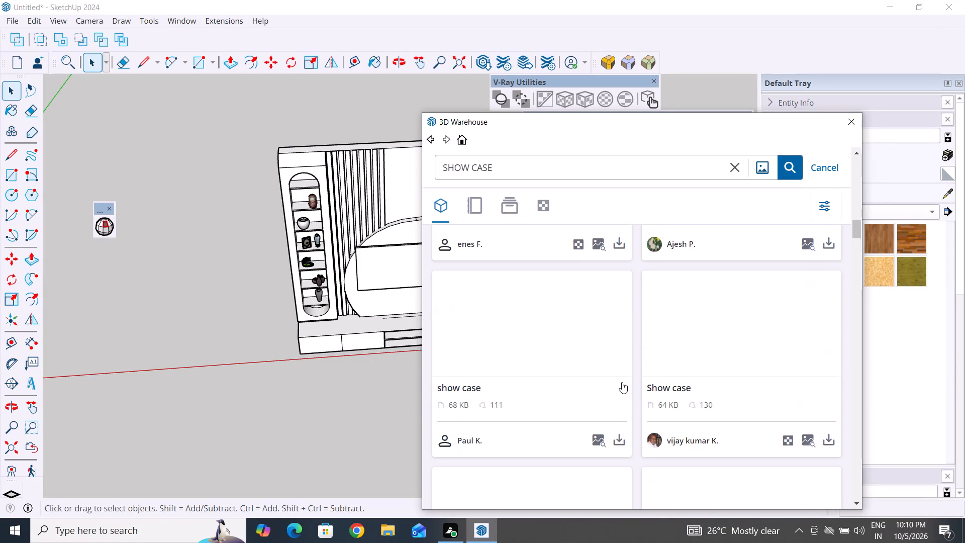
pyautogui.scroll(9, 622, 382)
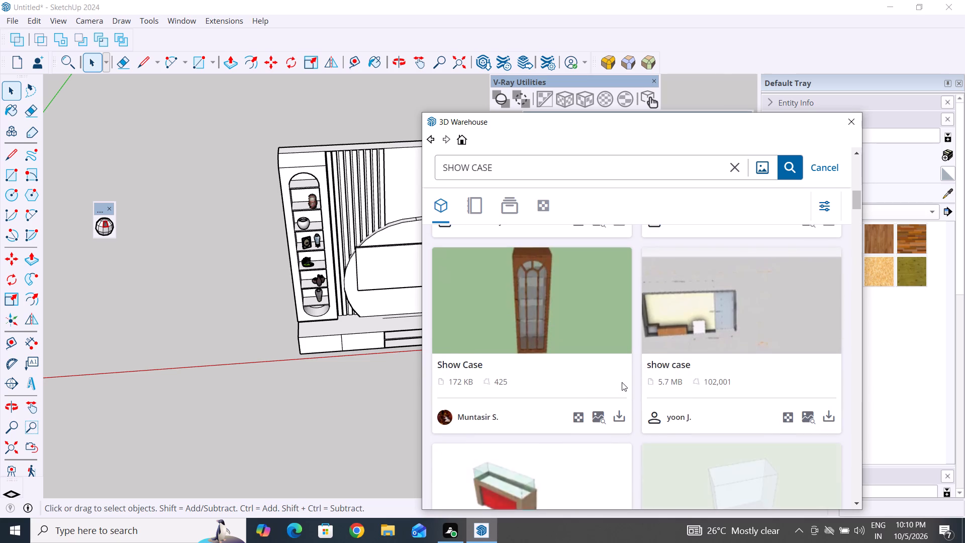
pyautogui.scroll(-7, 622, 382)
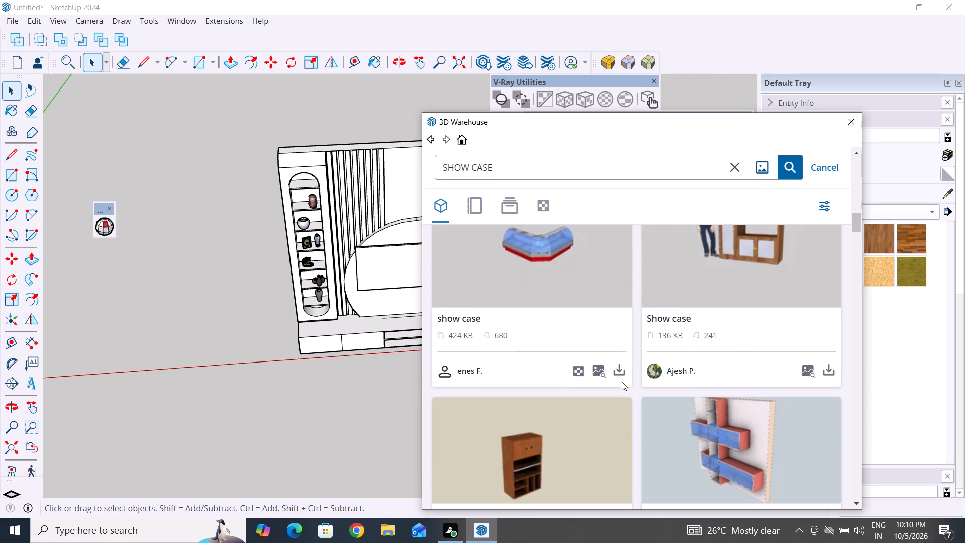
pyautogui.scroll(-6, 622, 382)
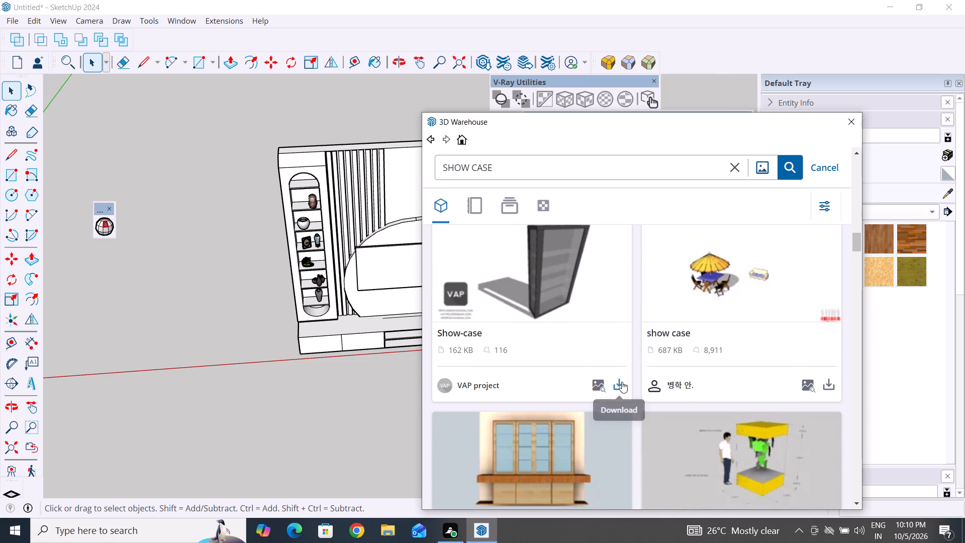
pyautogui.scroll(-10, 622, 382)
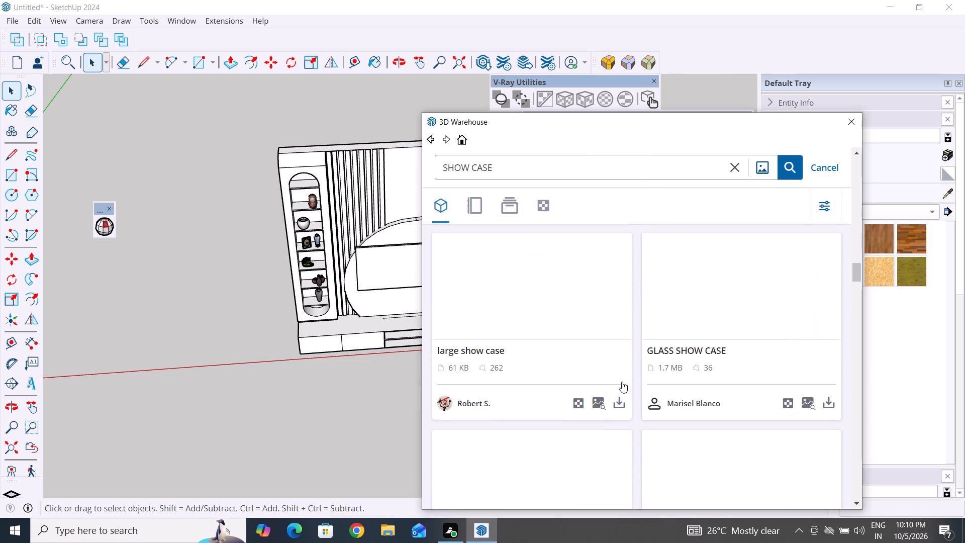
pyautogui.scroll(-1, 622, 382)
pyautogui.scroll(5, 622, 382)
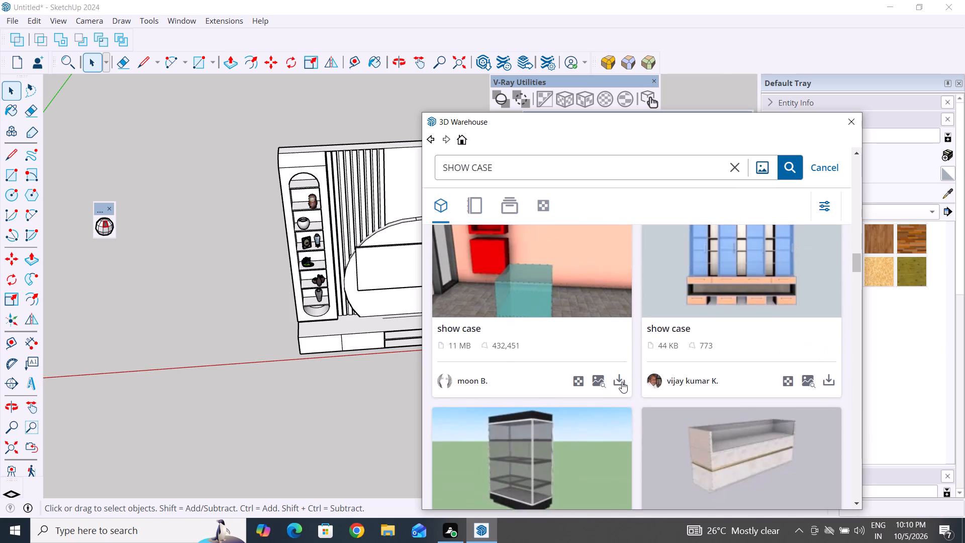
pyautogui.scroll(8, 622, 382)
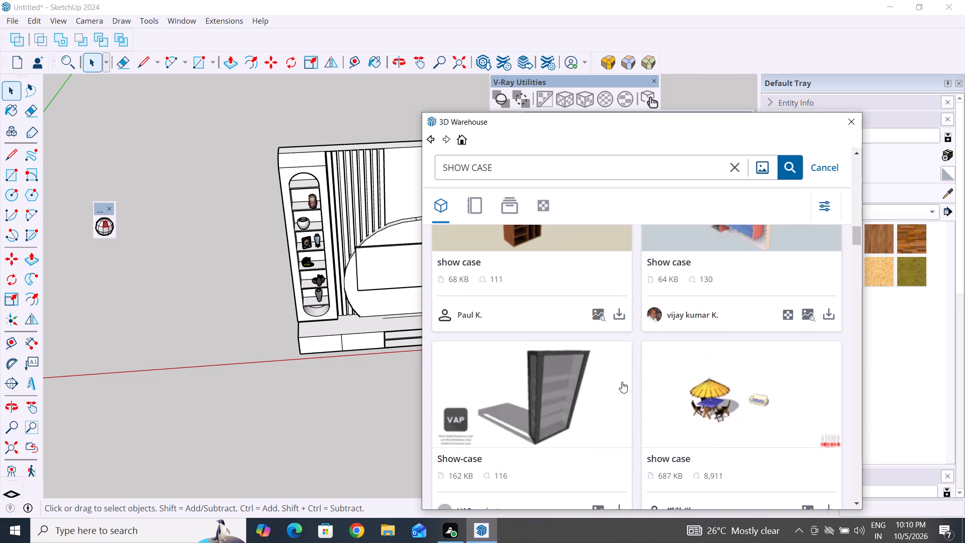
pyautogui.scroll(17, 622, 382)
pyautogui.scroll(8, 622, 382)
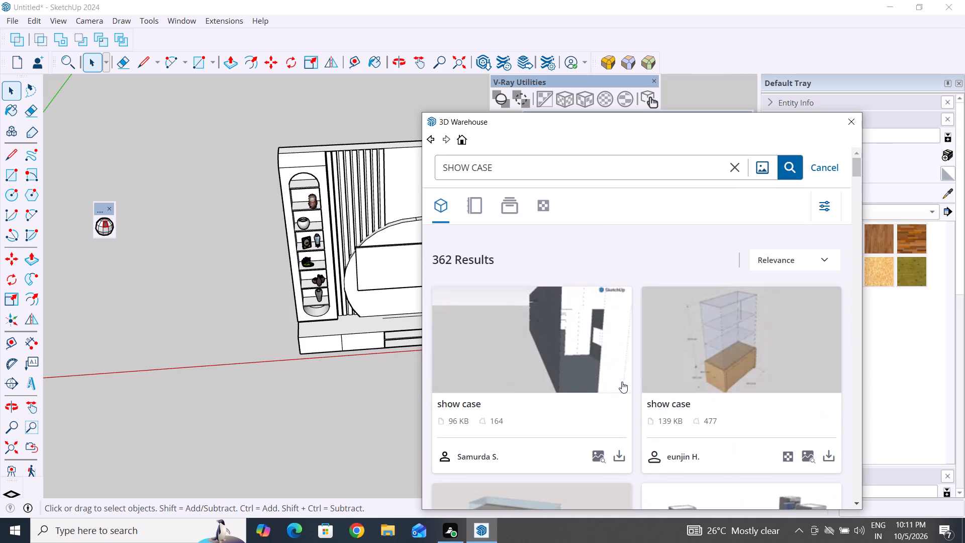
# Change the 3D Warehouse query to SHOW PICE and run the search.
pyautogui.click(507, 170)
pyautogui.press('BackSpace')
pyautogui.press('BackSpace')
pyautogui.press('BackSpace')
pyautogui.press('BackSpace')
pyautogui.press('BackSpace')
pyautogui.press('space')
pyautogui.write('PICE')
pyautogui.press('Return')
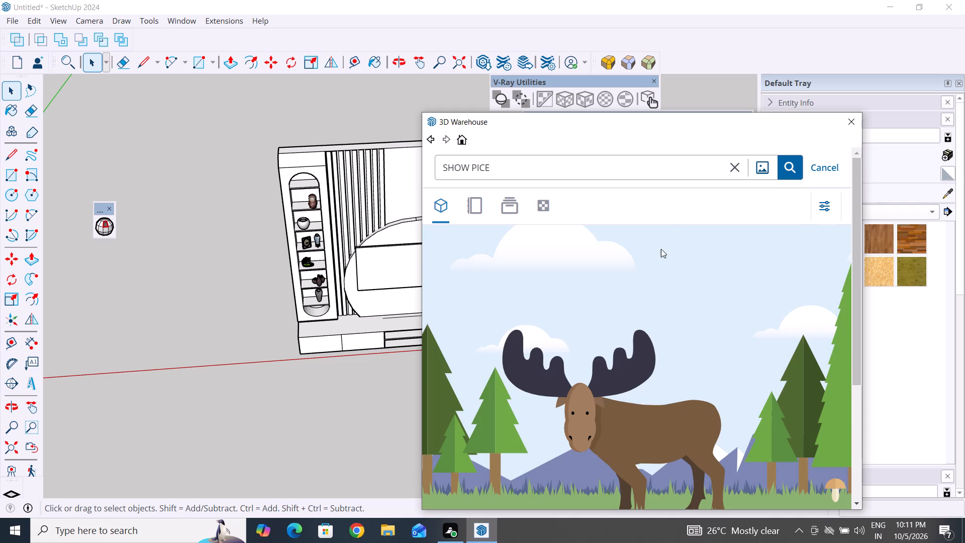
# Change the 3D Warehouse query to the single word SHOWCASE and run the search.
pyautogui.click(513, 168)
pyautogui.press('BackSpace')
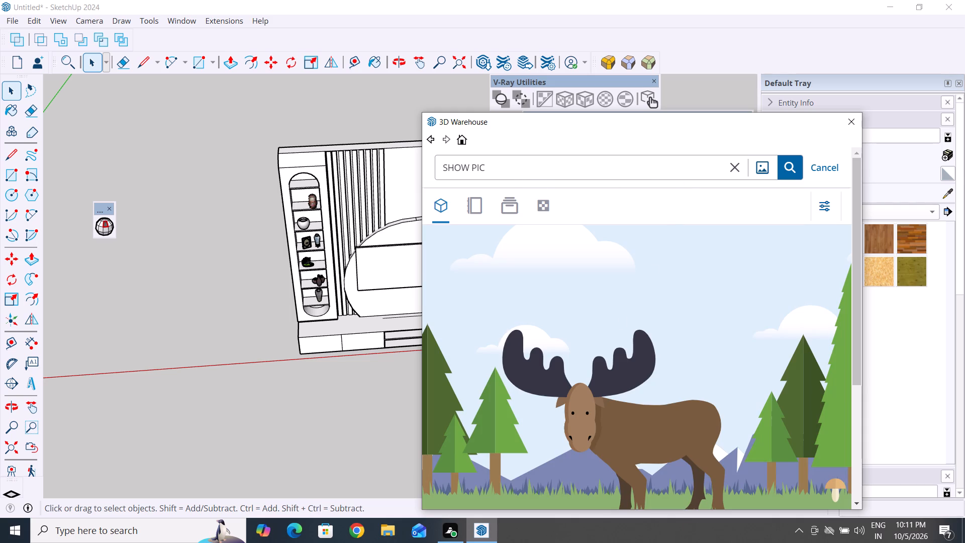
pyautogui.press('BackSpace')
pyautogui.press('BackSpace')
pyautogui.press('BackSpace')
pyautogui.press('BackSpace')
pyautogui.write('CASE')
pyautogui.press('Return')
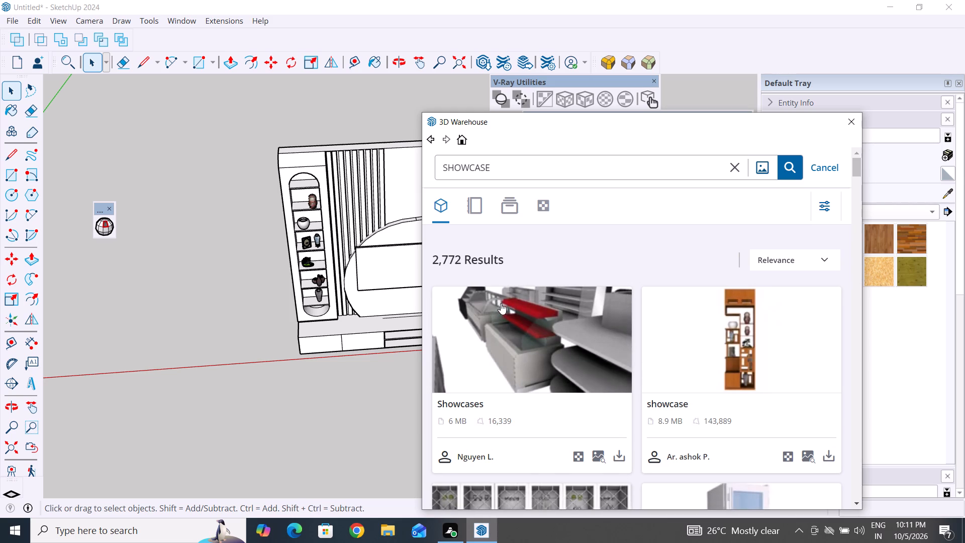
# Look through the SHOWCASE search results for a shelf model with ornaments that could suit the TV wall unit.
pyautogui.scroll(-7, 536, 334)
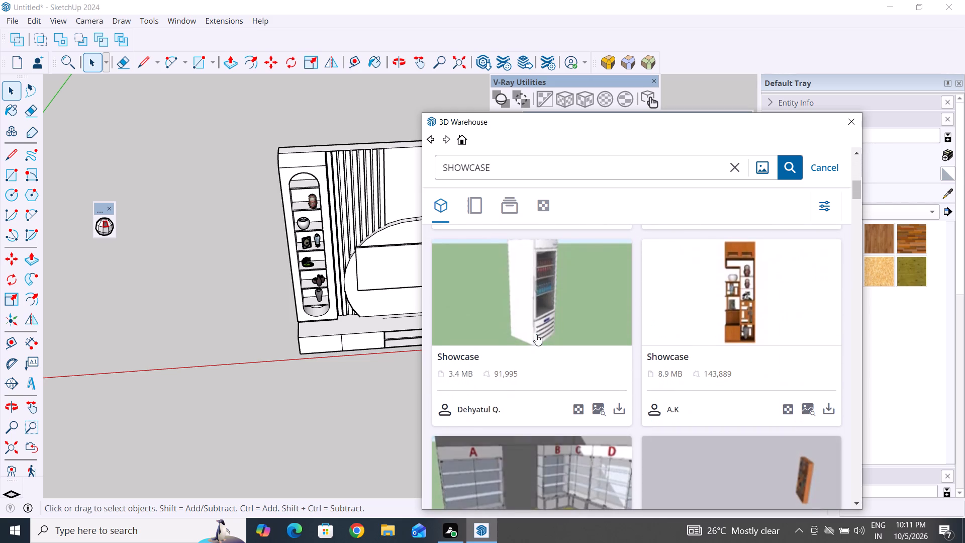
pyautogui.scroll(-4, 800, 294)
pyautogui.scroll(-2, 697, 383)
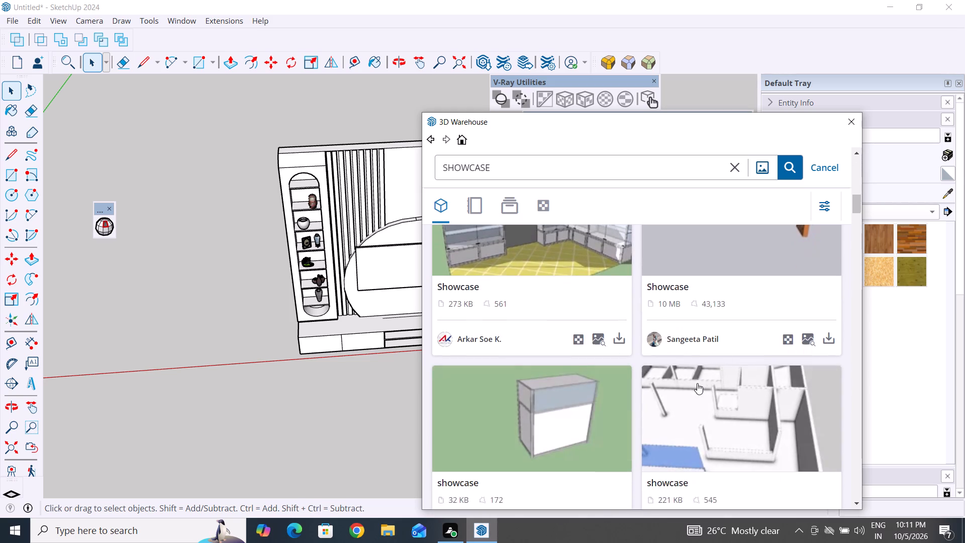
pyautogui.scroll(-5, 697, 383)
pyautogui.scroll(4, 697, 383)
pyautogui.scroll(-3, 697, 383)
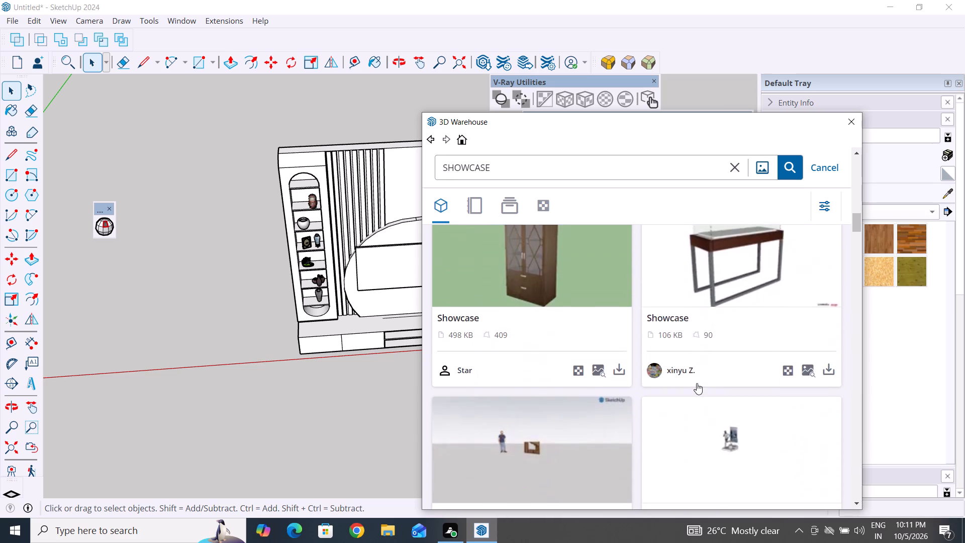
pyautogui.scroll(-6, 697, 383)
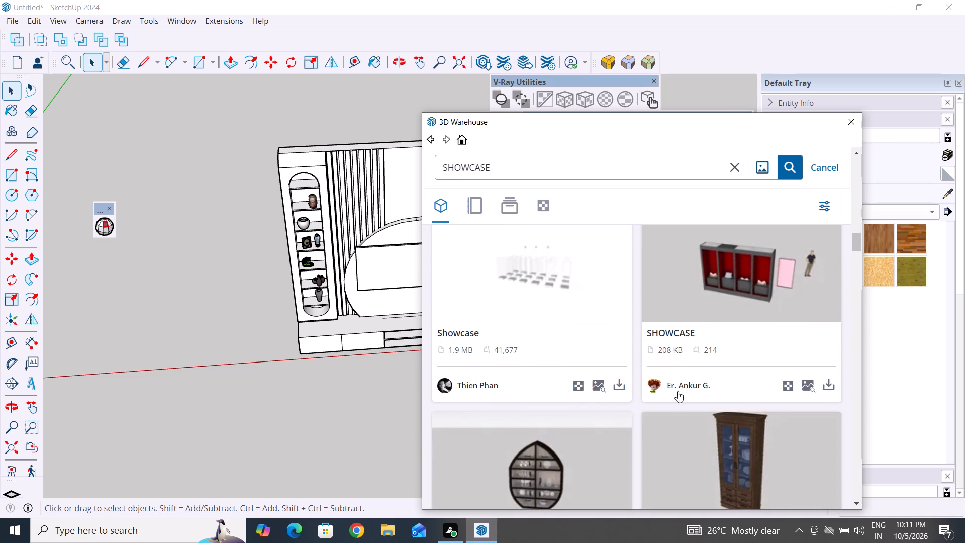
pyautogui.scroll(-3, 626, 382)
pyautogui.scroll(-1, 656, 354)
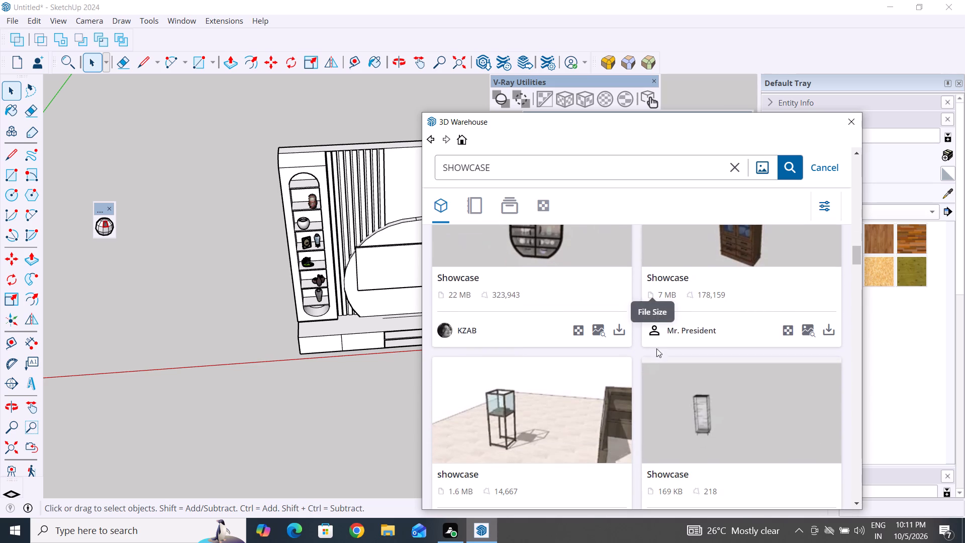
pyautogui.moveTo(663, 118); pyautogui.dragTo(643, 13)
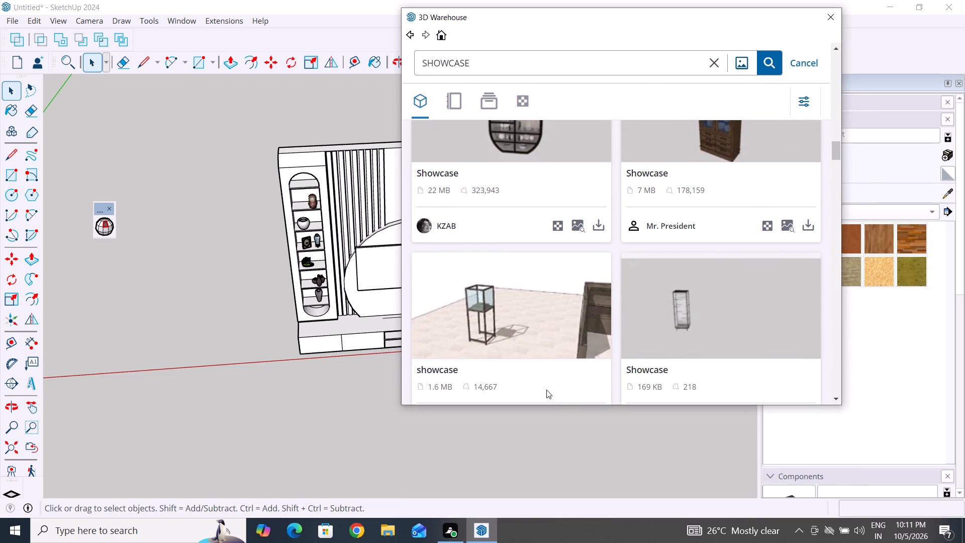
pyautogui.moveTo(567, 409); pyautogui.dragTo(593, 517)
pyautogui.scroll(-2, 613, 394)
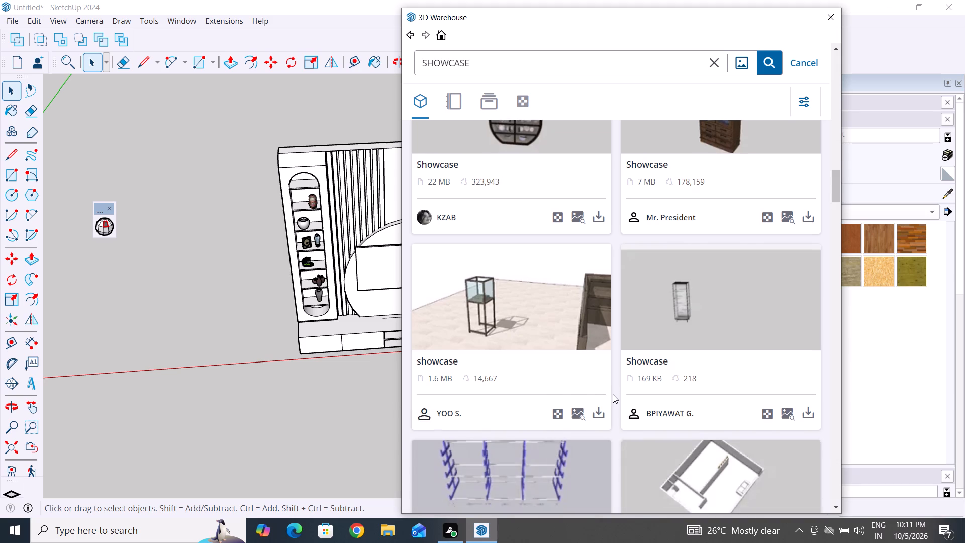
pyautogui.scroll(-7, 613, 394)
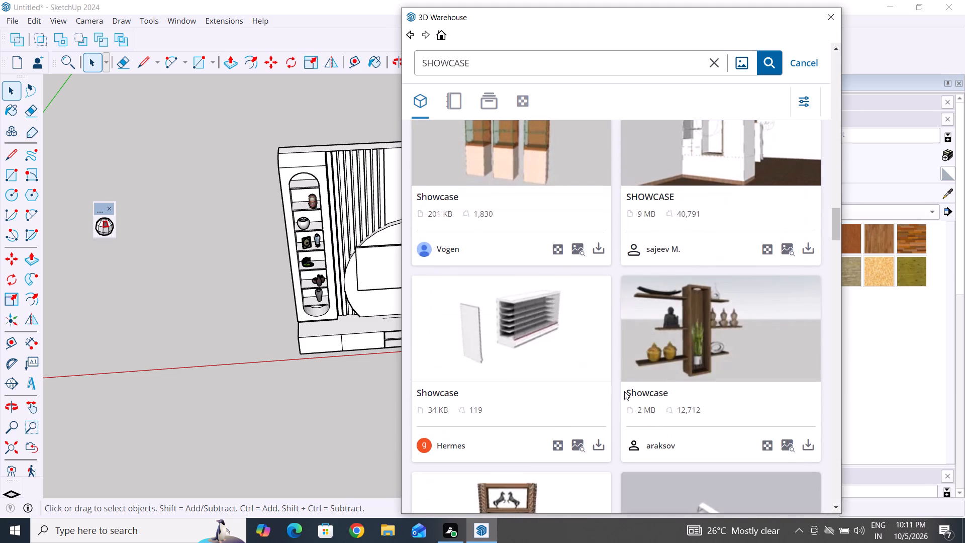
# Download the 2 MB Showcase model by araksov into the current model and place it beside the TV wall unit.
pyautogui.click(809, 450)
pyautogui.click(581, 281)
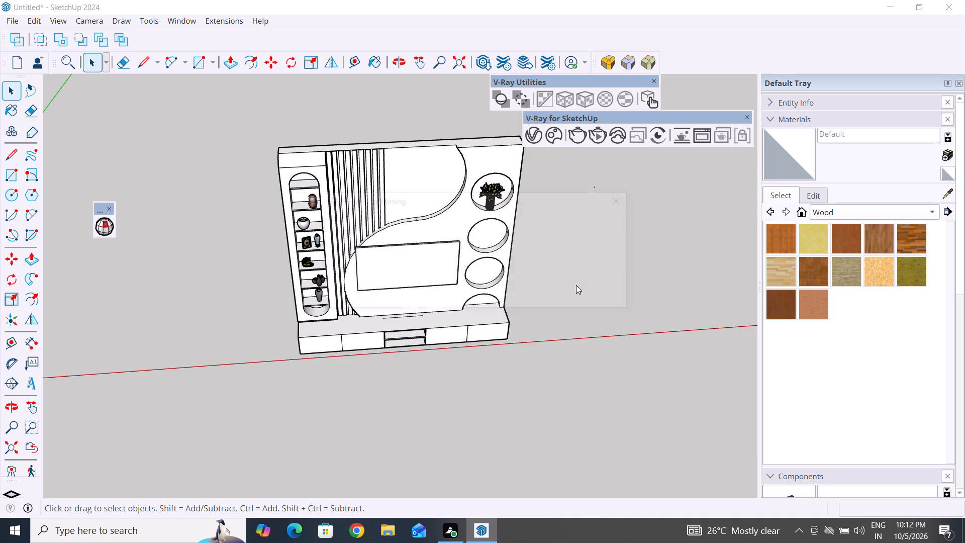
pyautogui.click(611, 298)
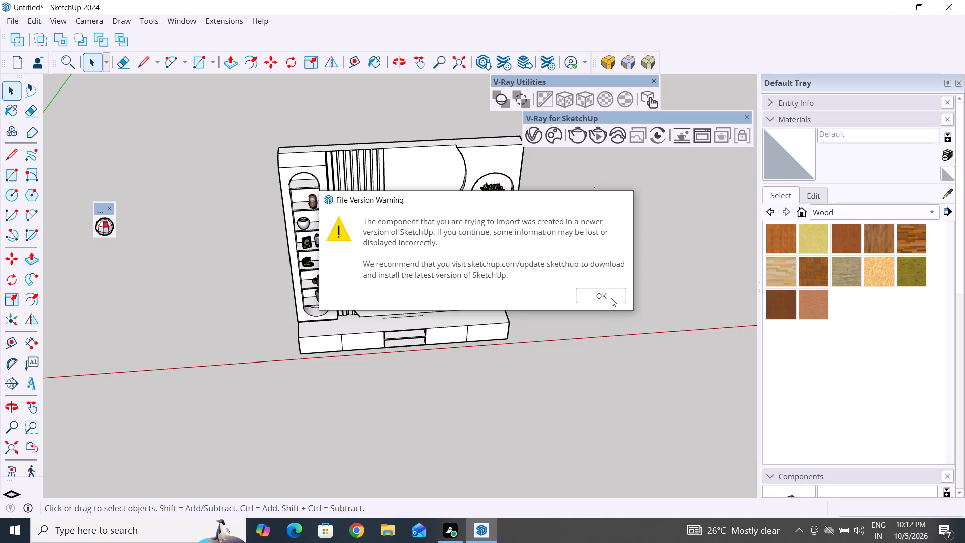
pyautogui.scroll(5, 607, 308)
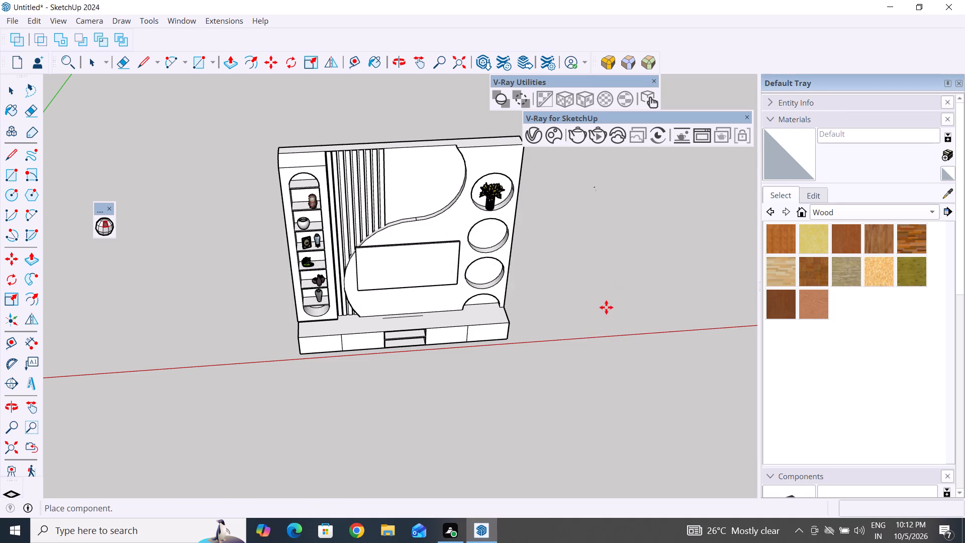
pyautogui.click(614, 272)
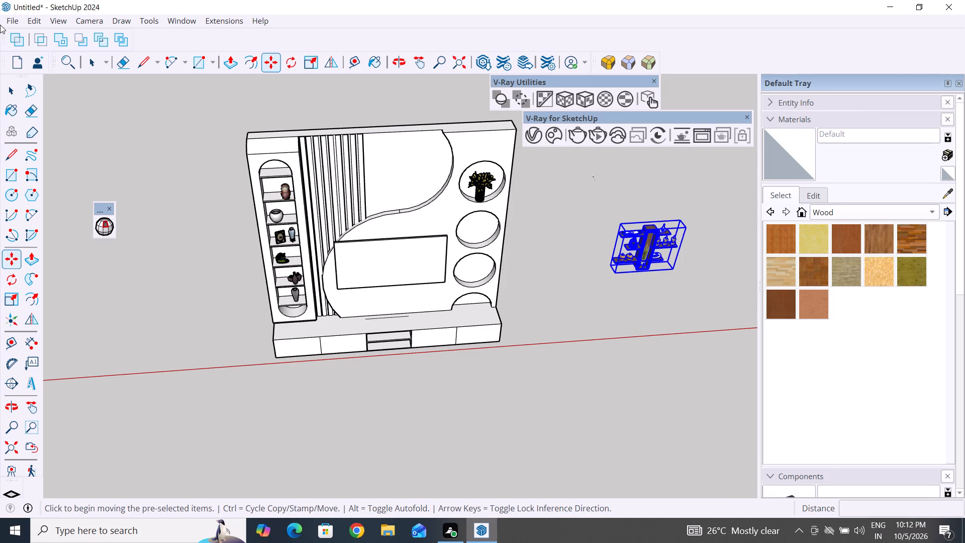
pyautogui.click(15, 88)
# Explode the imported wooden showcase component into its separate shelves and ornaments.
pyautogui.scroll(2, 718, 305)
pyautogui.moveTo(704, 295); pyautogui.dragTo(654, 261, button='middle')
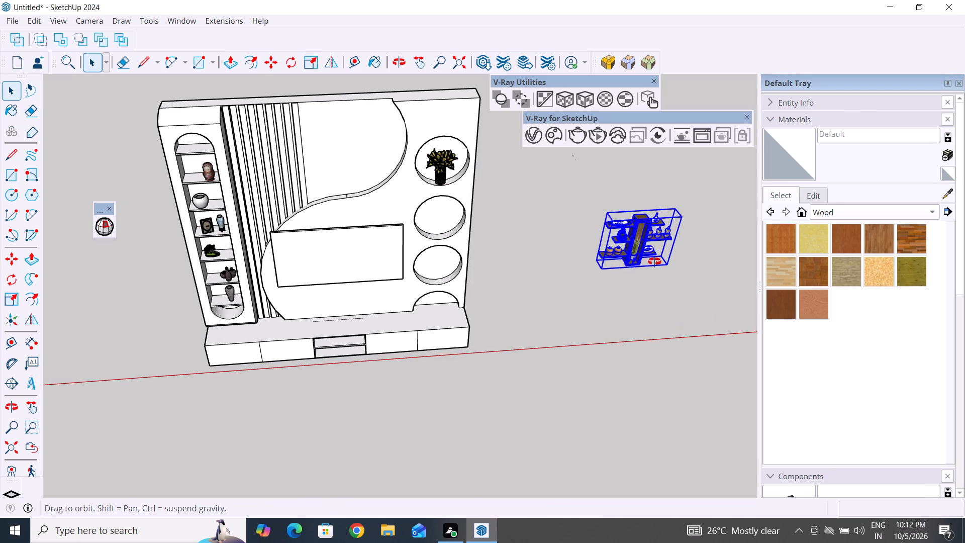
pyautogui.moveTo(654, 261); pyautogui.dragTo(589, 175, button='middle')
pyautogui.scroll(2, 658, 296)
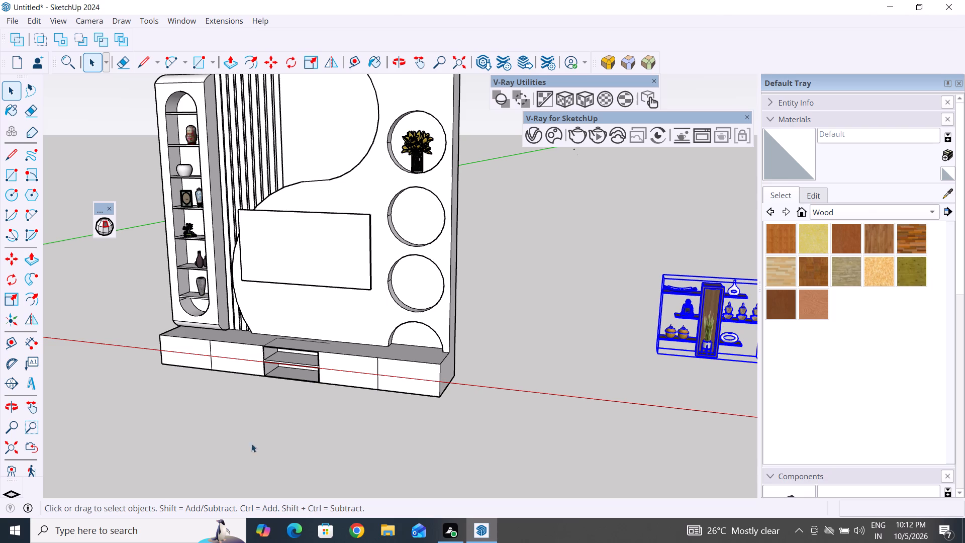
pyautogui.click(558, 306)
pyautogui.scroll(-4, 531, 312)
pyautogui.scroll(4, 705, 378)
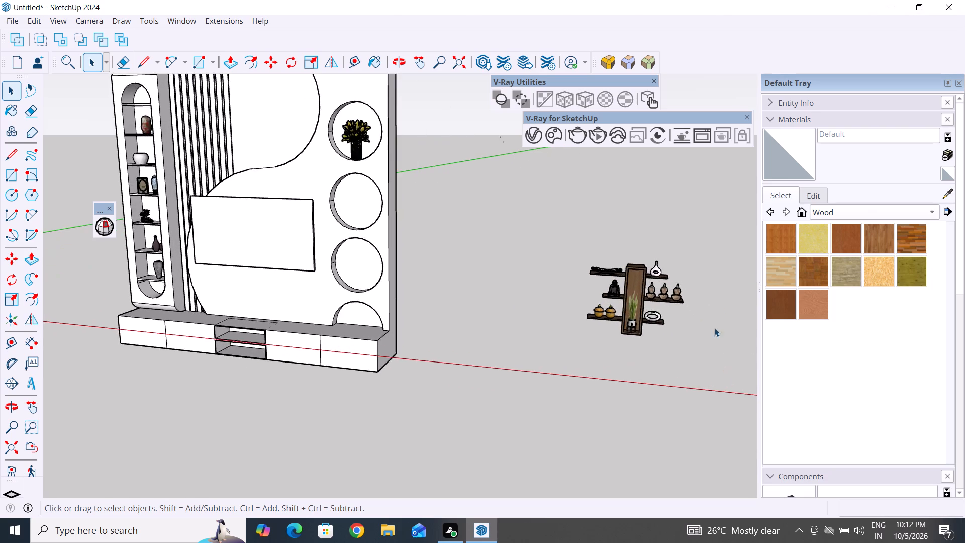
pyautogui.scroll(4, 714, 328)
pyautogui.moveTo(640, 283); pyautogui.dragTo(617, 374, button='middle')
pyautogui.scroll(4, 653, 358)
pyautogui.scroll(-4, 425, 305)
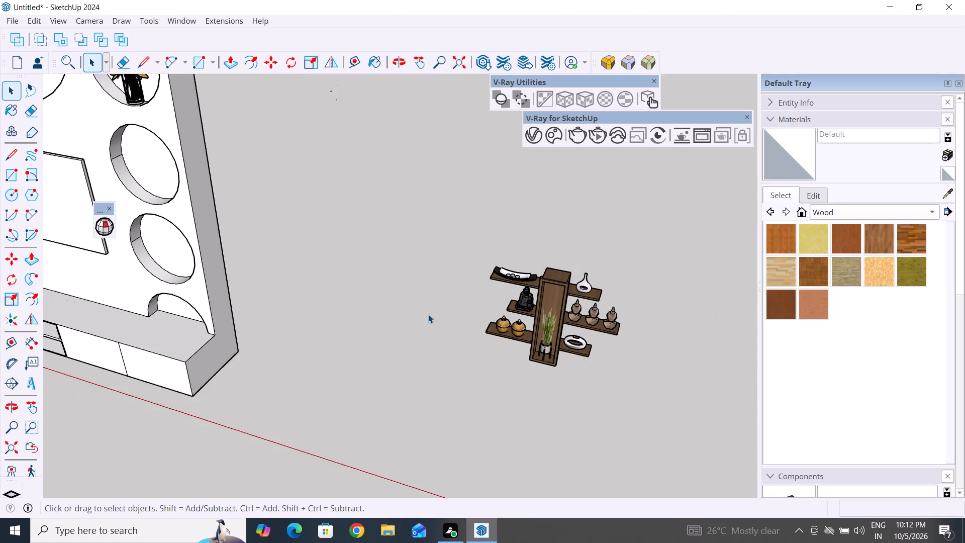
pyautogui.scroll(7, 578, 321)
pyautogui.moveTo(476, 325); pyautogui.dragTo(596, 353, button='middle')
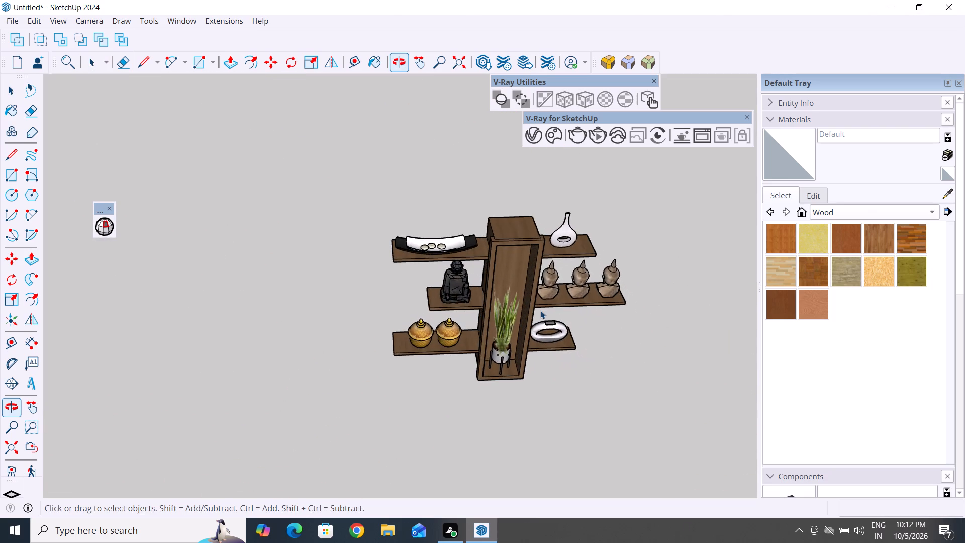
pyautogui.scroll(3, 539, 309)
pyautogui.moveTo(483, 338); pyautogui.dragTo(445, 214, button='middle')
pyautogui.middleClick(445, 214)
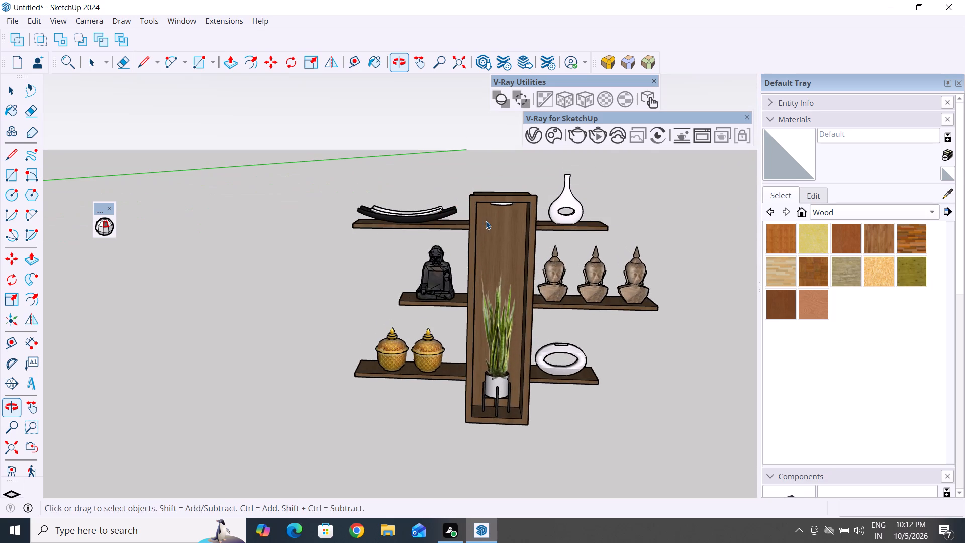
pyautogui.click(566, 200)
pyautogui.rightClick(566, 200)
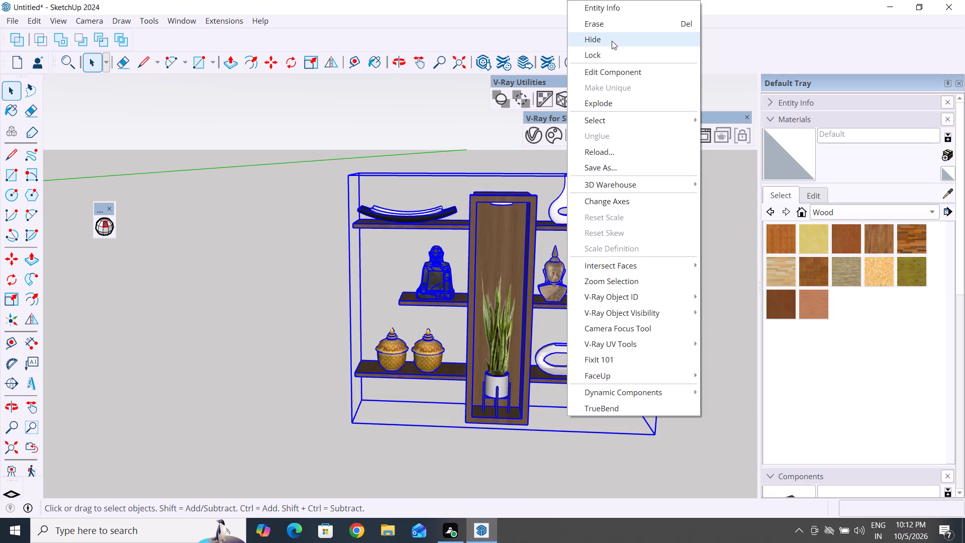
pyautogui.click(619, 105)
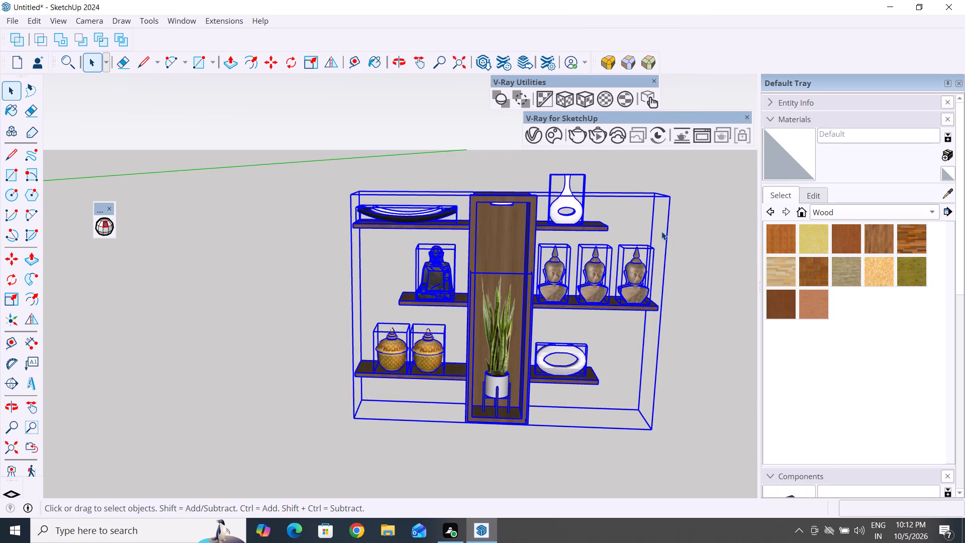
pyautogui.click(680, 227)
# Move the white bottle vase from the showcase's top shelf into the TV unit's second round niche from the top.
pyautogui.click(575, 212)
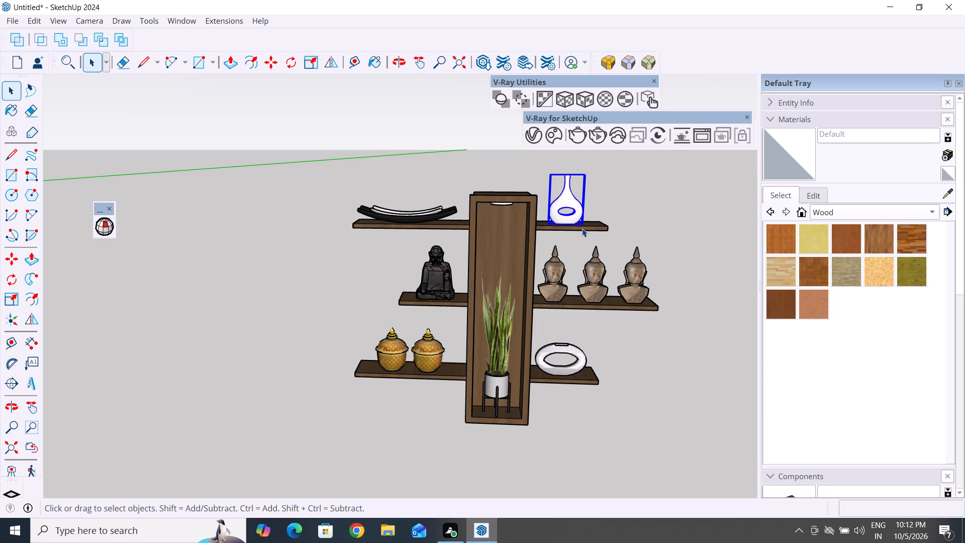
pyautogui.scroll(5, 582, 228)
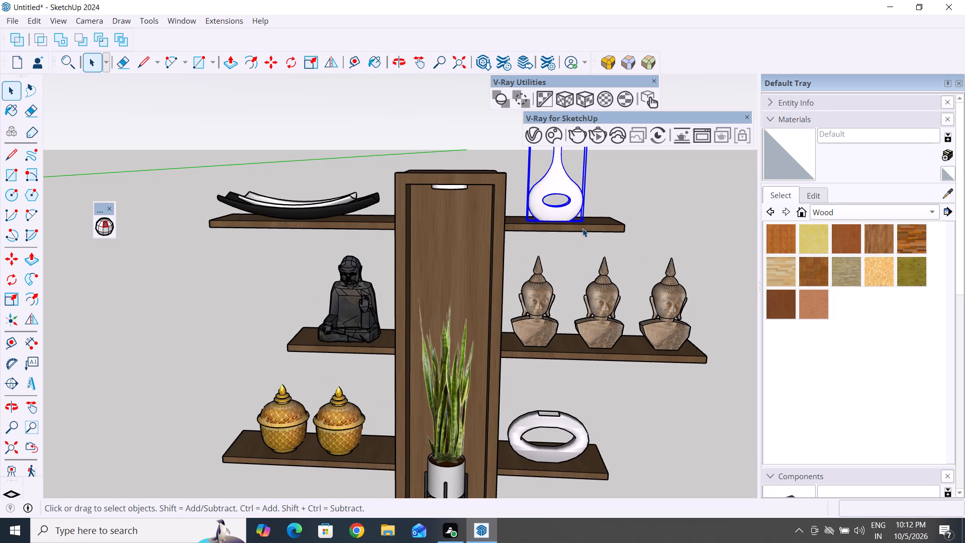
pyautogui.press('m')
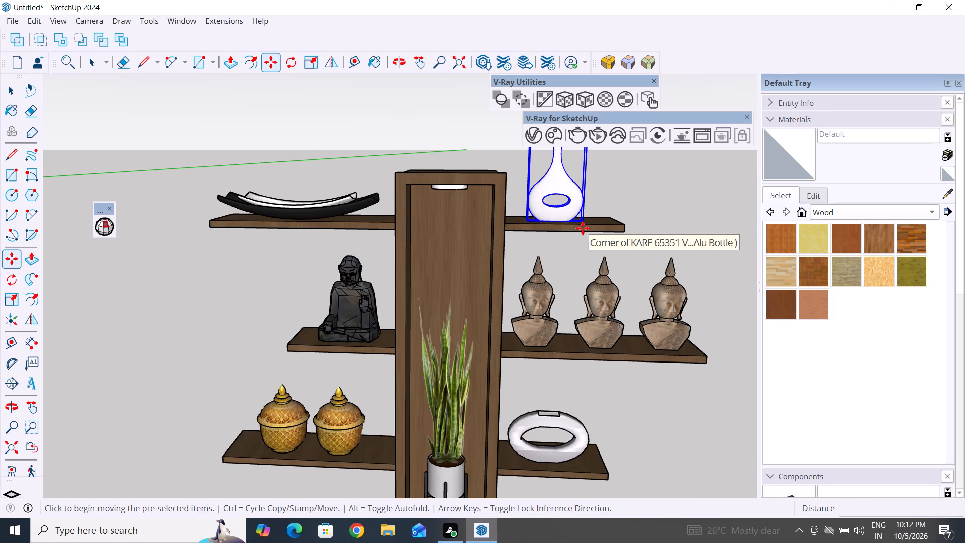
pyautogui.click(583, 218)
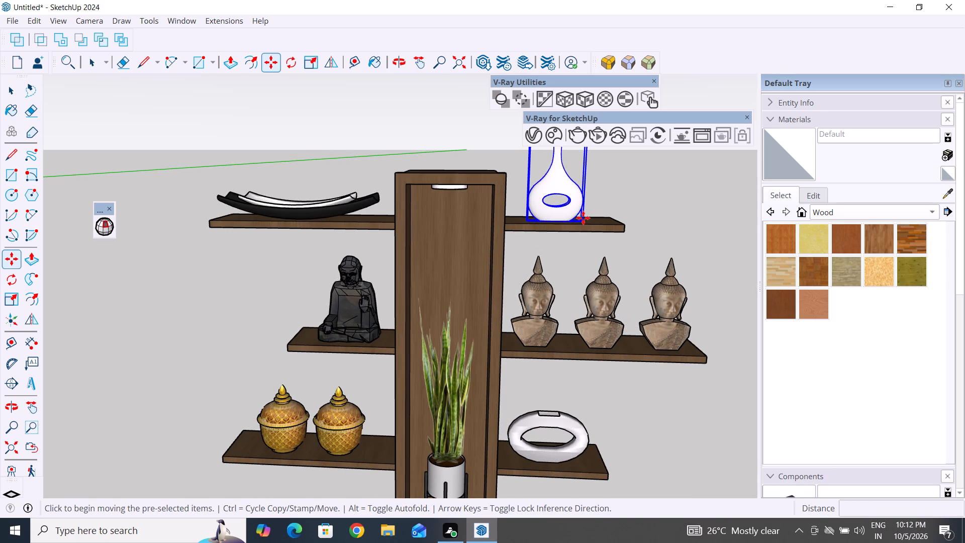
pyautogui.scroll(-20, 659, 388)
pyautogui.scroll(-5, 659, 388)
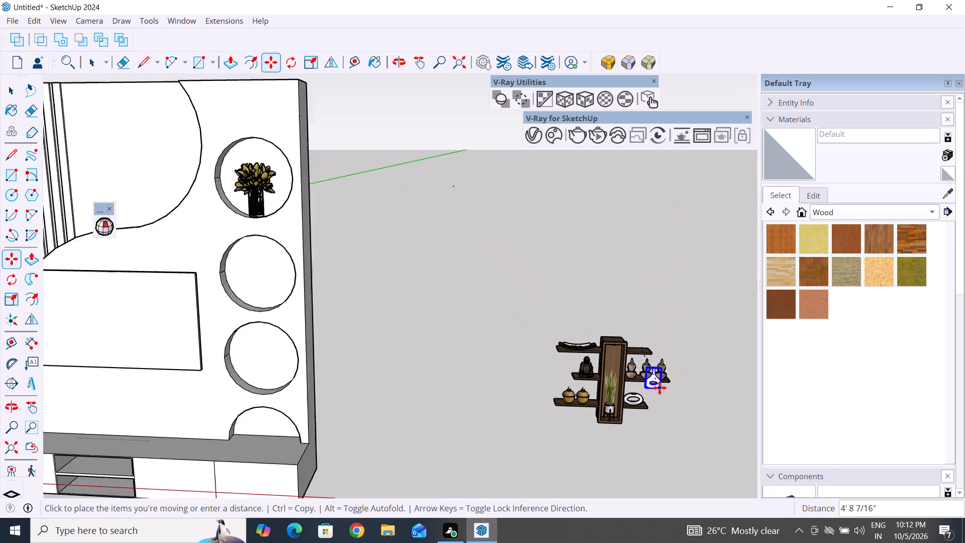
pyautogui.scroll(3, 344, 308)
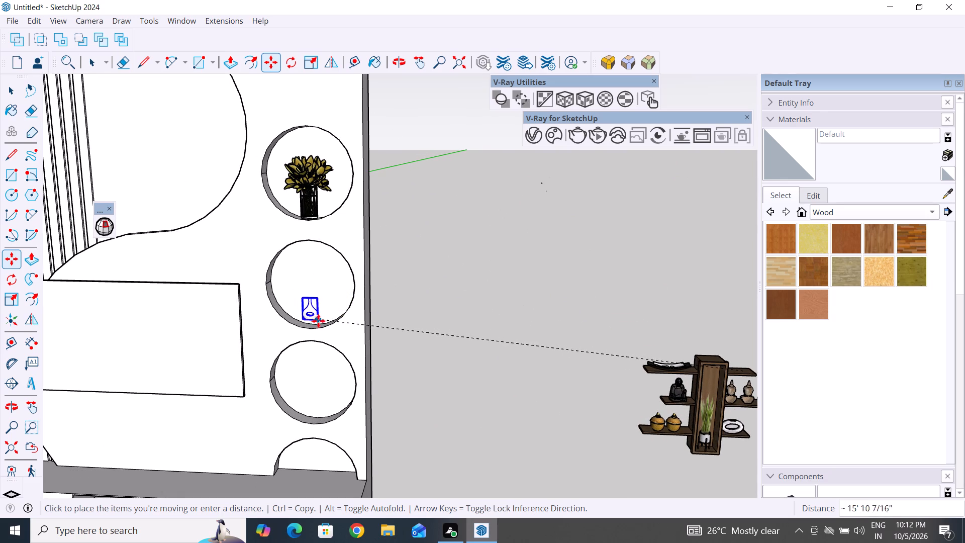
pyautogui.scroll(13, 318, 321)
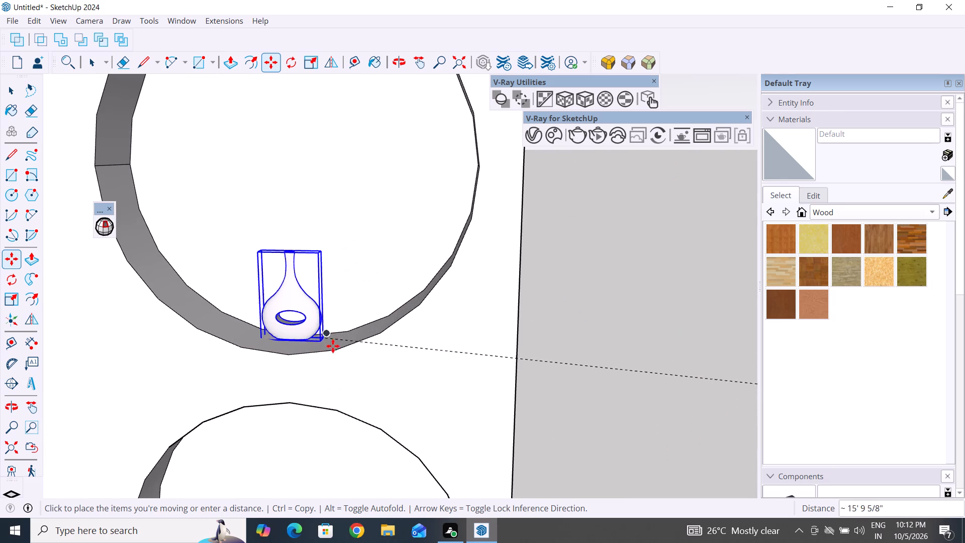
pyautogui.click(330, 343)
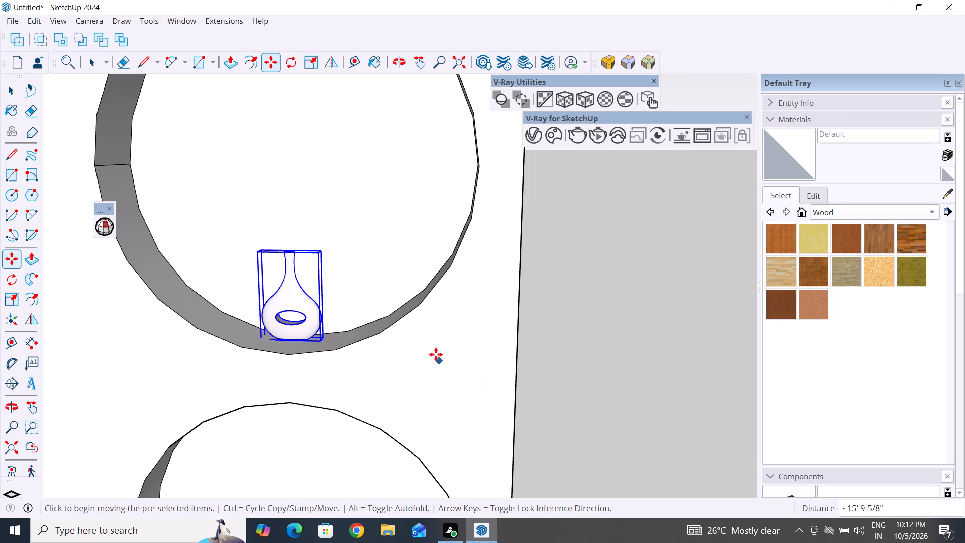
pyautogui.click(10, 87)
# Scale the white bottle vase in the niche along the green axis by about 3.24, keeping the blue scale at 1.00.
pyautogui.scroll(5, 317, 287)
pyautogui.scroll(3, 315, 335)
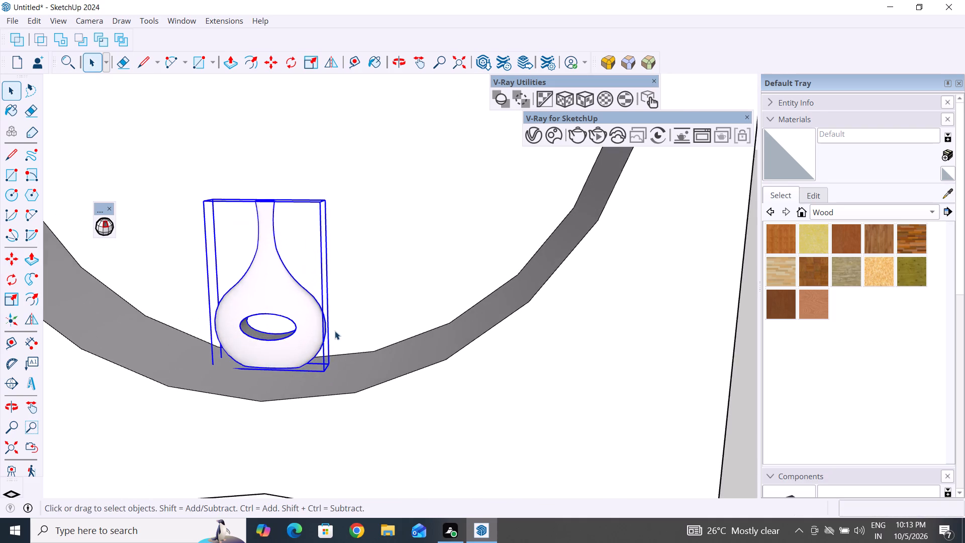
pyautogui.moveTo(335, 331); pyautogui.dragTo(313, 428, button='middle')
pyautogui.scroll(3, 316, 369)
pyautogui.moveTo(316, 369); pyautogui.dragTo(324, 438, button='middle')
pyautogui.scroll(2, 319, 367)
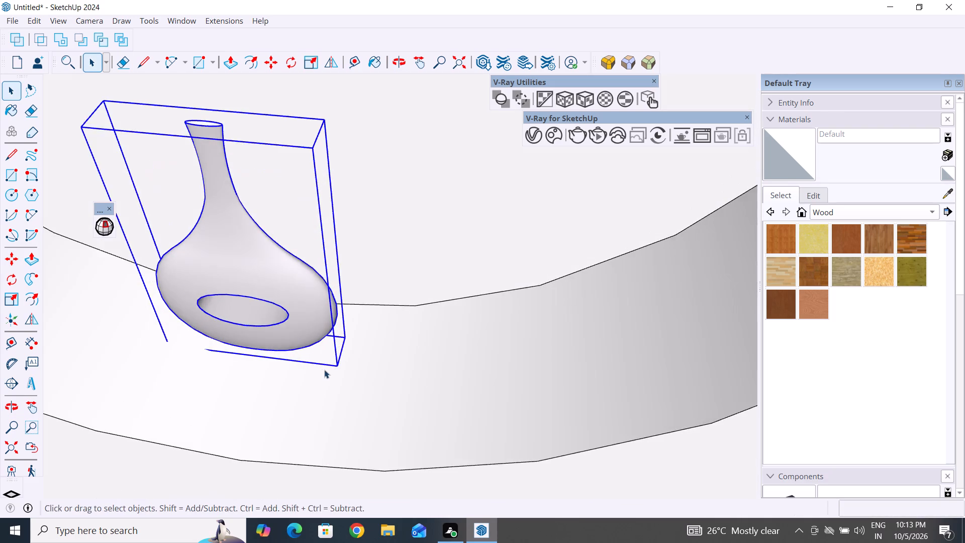
pyautogui.moveTo(326, 381); pyautogui.dragTo(322, 415, button='middle')
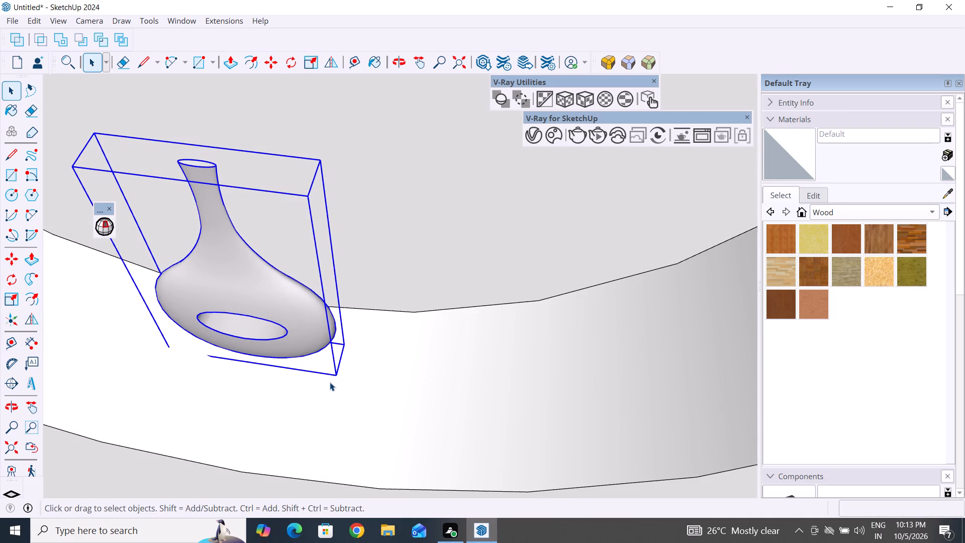
pyautogui.press('s')
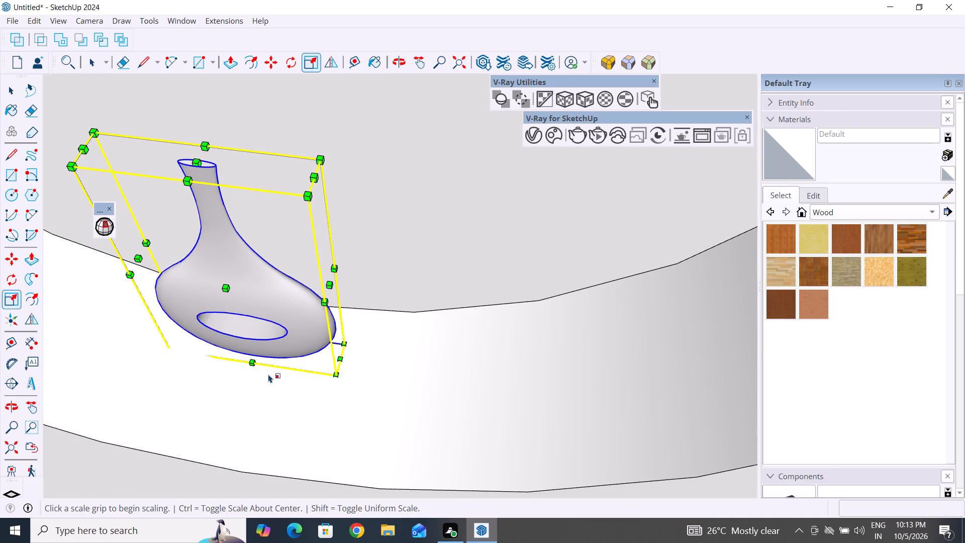
pyautogui.click(254, 361)
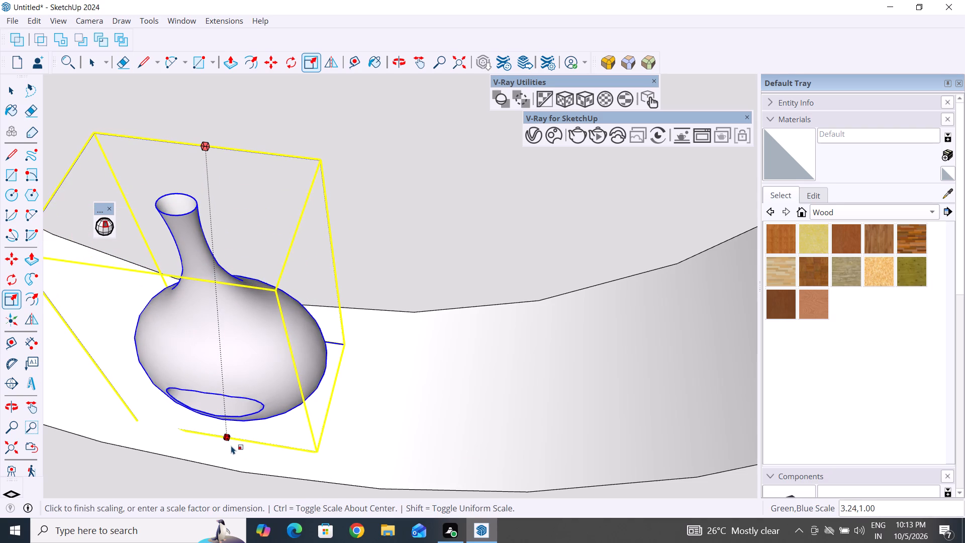
pyautogui.click(230, 445)
pyautogui.click(10, 92)
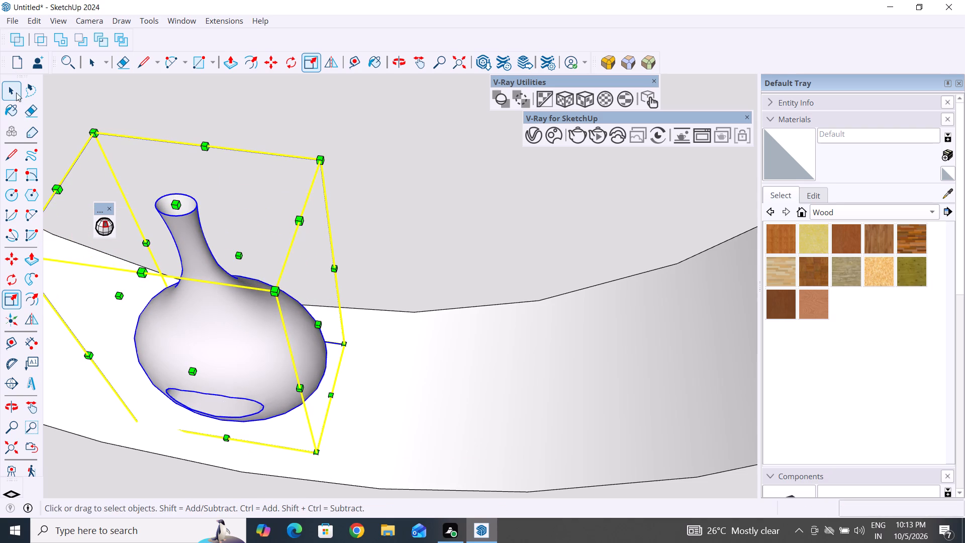
pyautogui.scroll(-7, 237, 202)
pyautogui.moveTo(221, 316); pyautogui.dragTo(362, 247, button='middle')
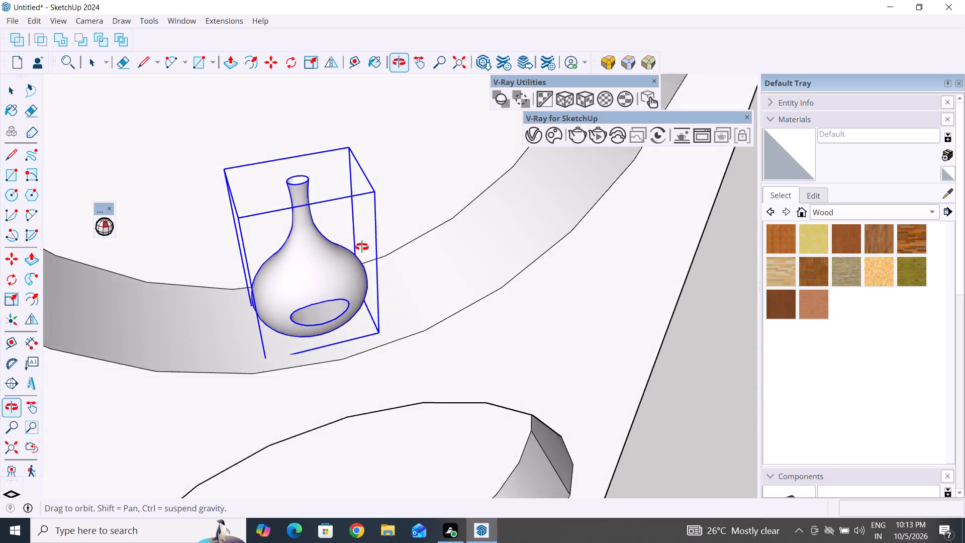
# Move the white bottle vase slightly sideways and toward the front edge of the second round niche.
pyautogui.moveTo(362, 247); pyautogui.dragTo(326, 181, button='middle')
pyautogui.press('m')
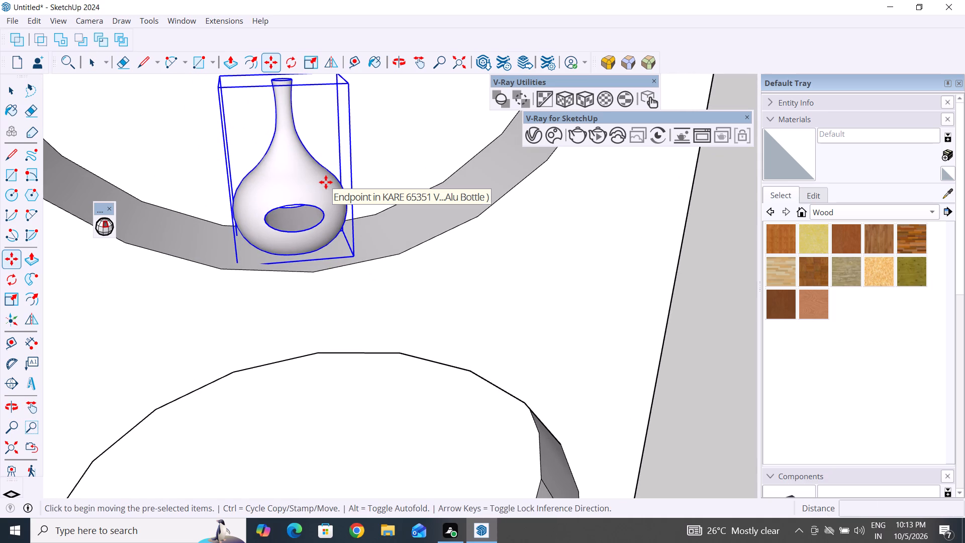
pyautogui.click(238, 265)
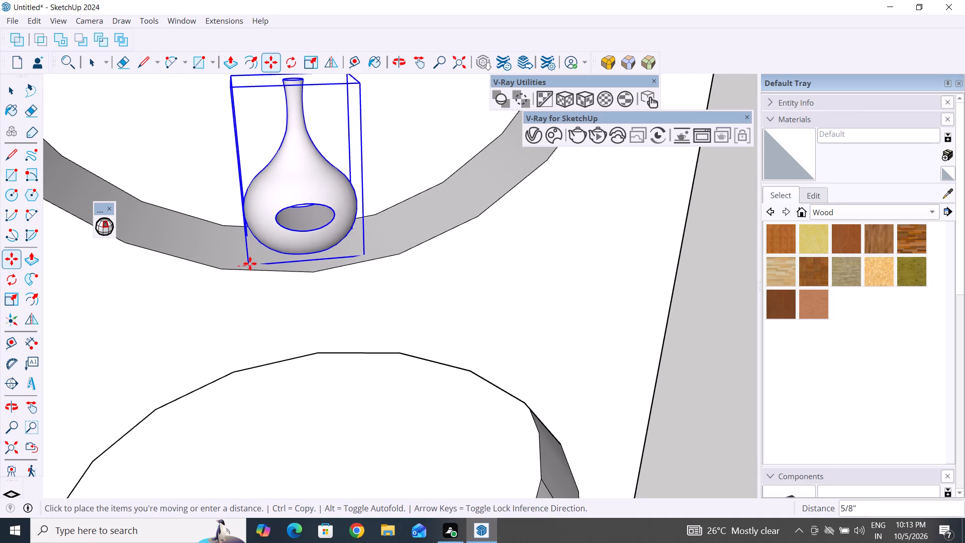
pyautogui.click(254, 263)
pyautogui.click(16, 86)
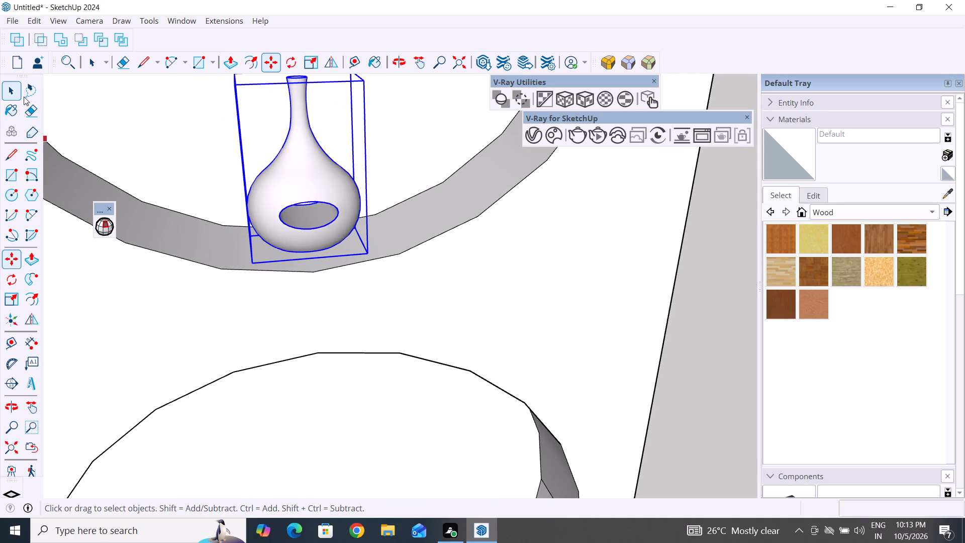
# Scale the white bottle vase in the second niche by 1.28 along the green axis, keeping the blue scale at 1.00.
pyautogui.scroll(-5, 283, 387)
pyautogui.moveTo(328, 391); pyautogui.dragTo(324, 376, button='middle')
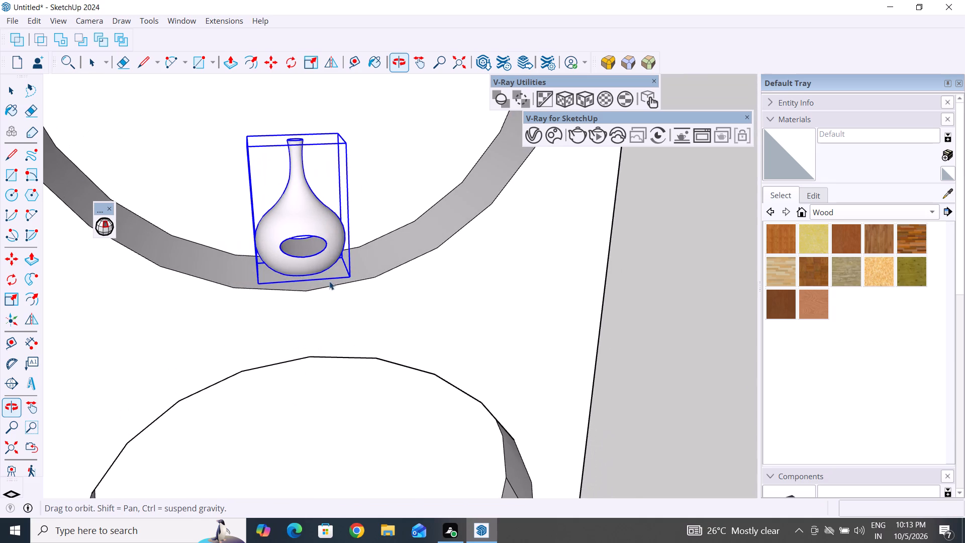
pyautogui.scroll(2, 359, 171)
pyautogui.press('s')
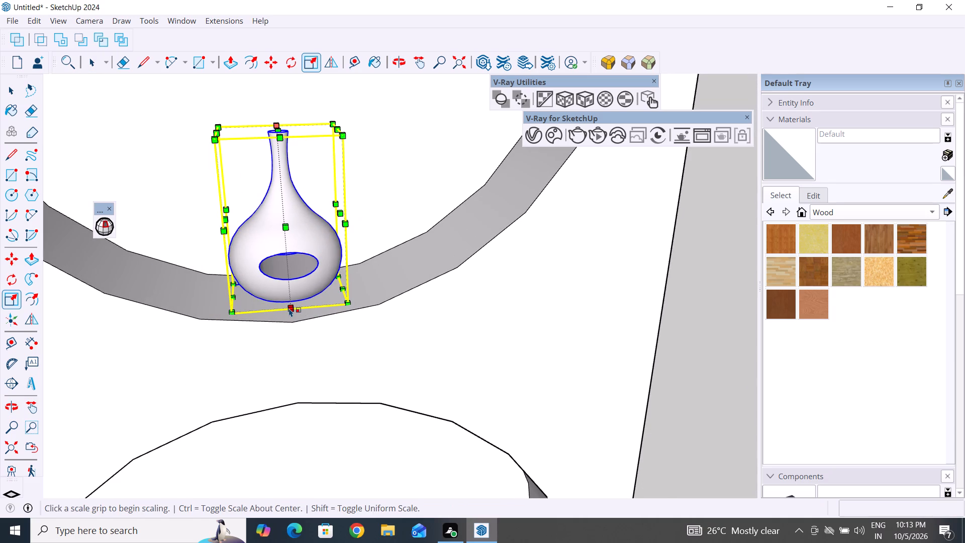
pyautogui.scroll(3, 293, 324)
pyautogui.moveTo(294, 324); pyautogui.dragTo(398, 354, button='middle')
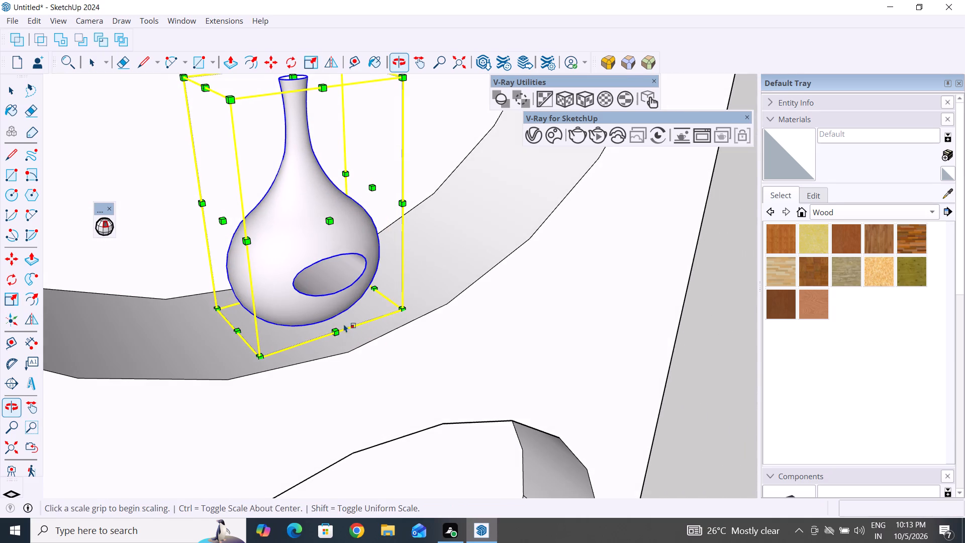
pyautogui.click(338, 333)
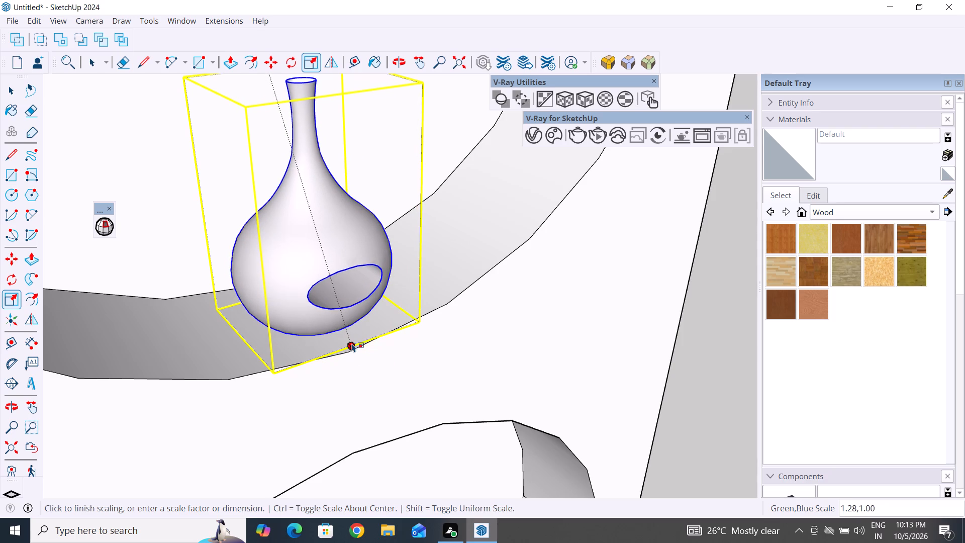
pyautogui.click(352, 343)
pyautogui.click(17, 89)
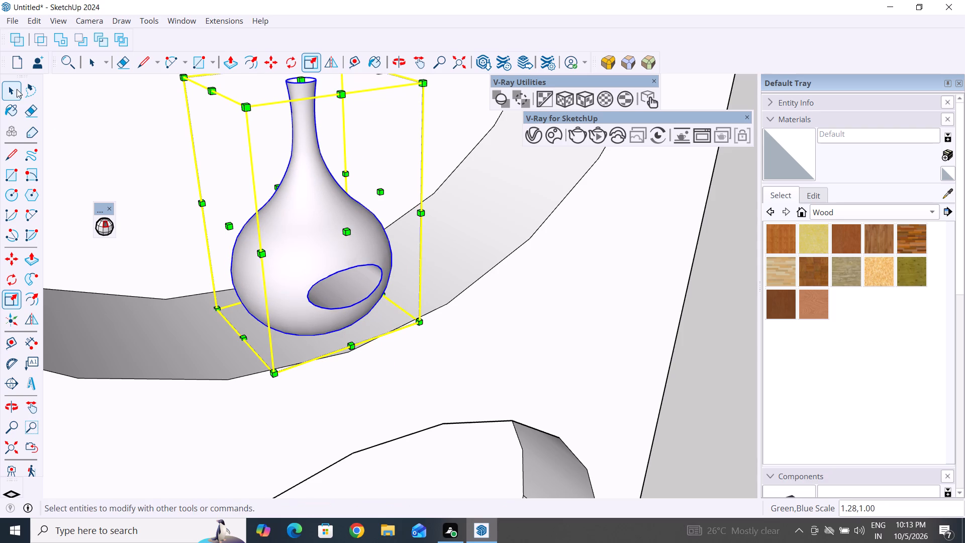
# Scale the white bottle vase in the second niche uniformly about its center by a factor of about 2.00.
pyautogui.scroll(-9, 161, 311)
pyautogui.scroll(-8, 210, 341)
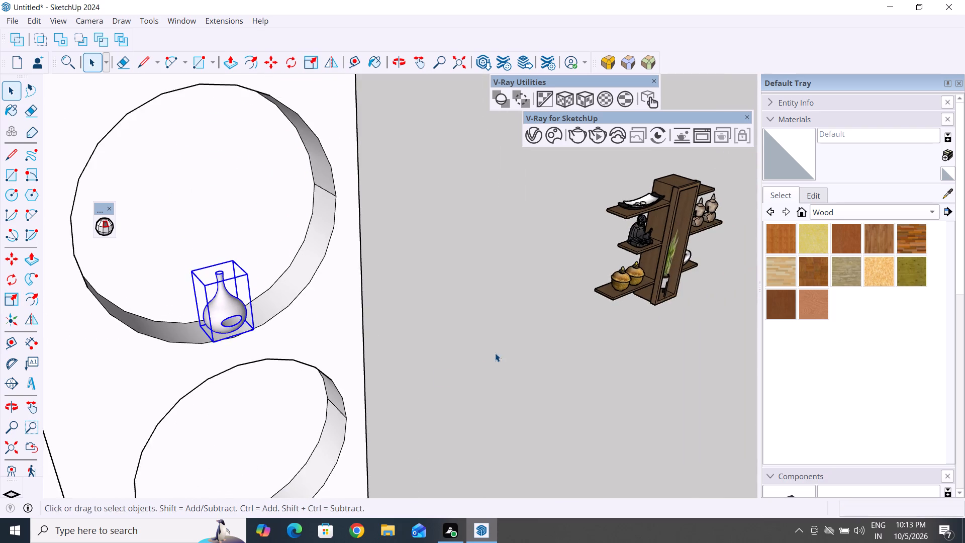
pyautogui.moveTo(481, 364); pyautogui.dragTo(231, 312, button='middle')
pyautogui.click(399, 278)
pyautogui.scroll(-5, 435, 316)
pyautogui.moveTo(443, 324); pyautogui.dragTo(472, 320, button='middle')
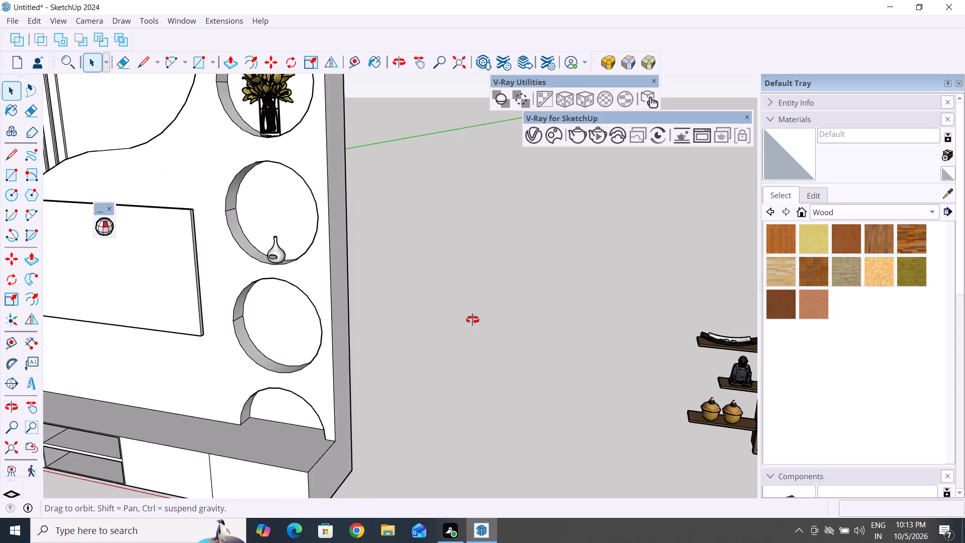
pyautogui.moveTo(472, 320); pyautogui.dragTo(529, 305, button='middle')
pyautogui.scroll(3, 277, 243)
pyautogui.moveTo(291, 268); pyautogui.dragTo(443, 382, button='middle')
pyautogui.scroll(1, 334, 310)
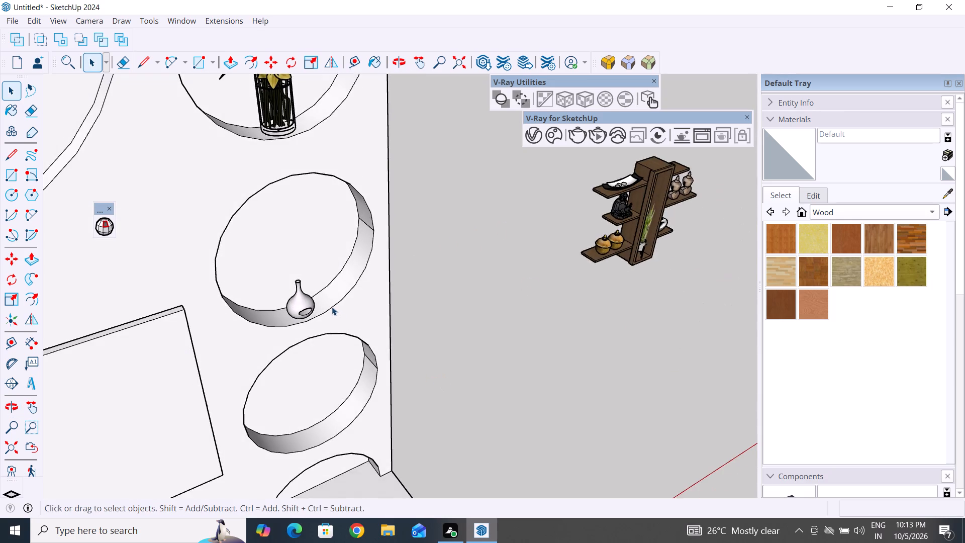
pyautogui.scroll(8, 332, 307)
pyautogui.moveTo(305, 303); pyautogui.dragTo(320, 360, button='middle')
pyautogui.scroll(2, 279, 336)
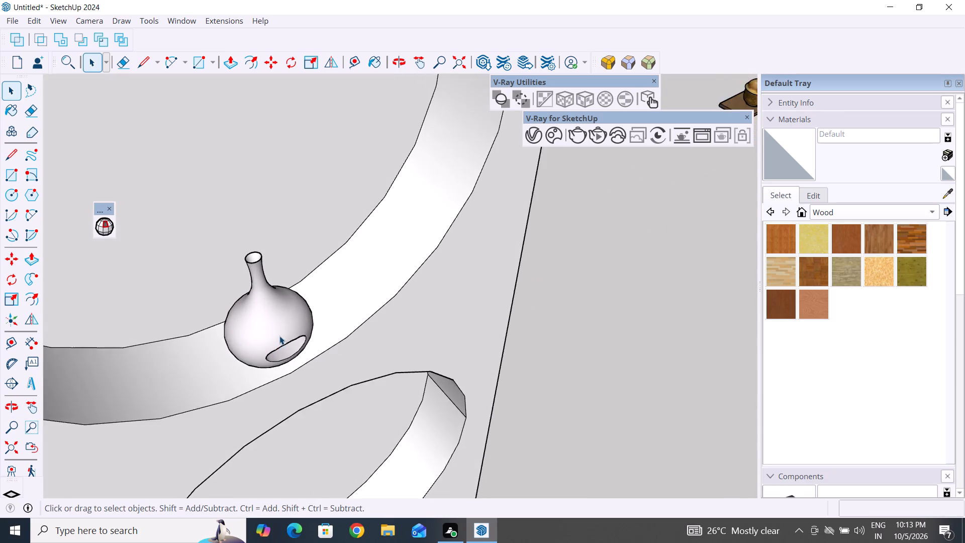
pyautogui.scroll(1, 279, 336)
pyautogui.click(283, 324)
pyautogui.press('s')
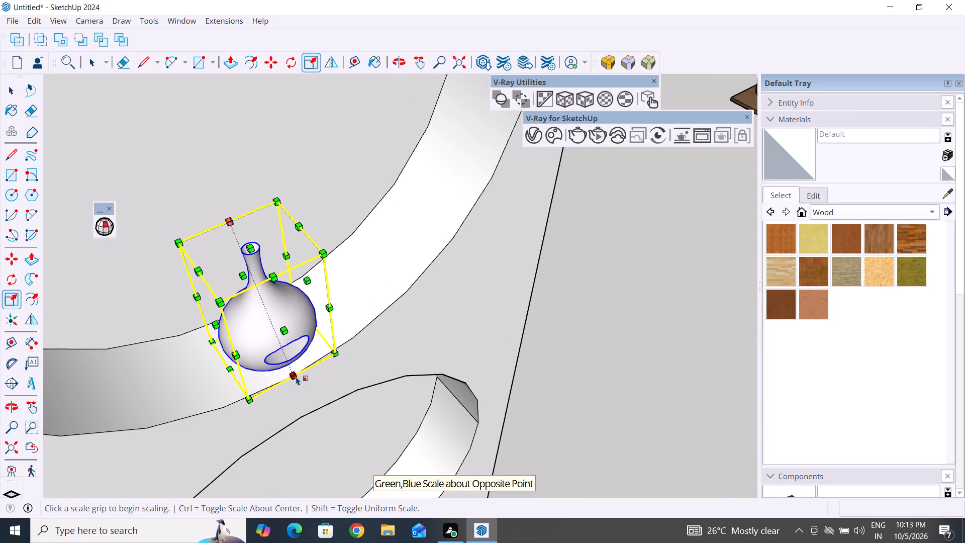
pyautogui.click(297, 377)
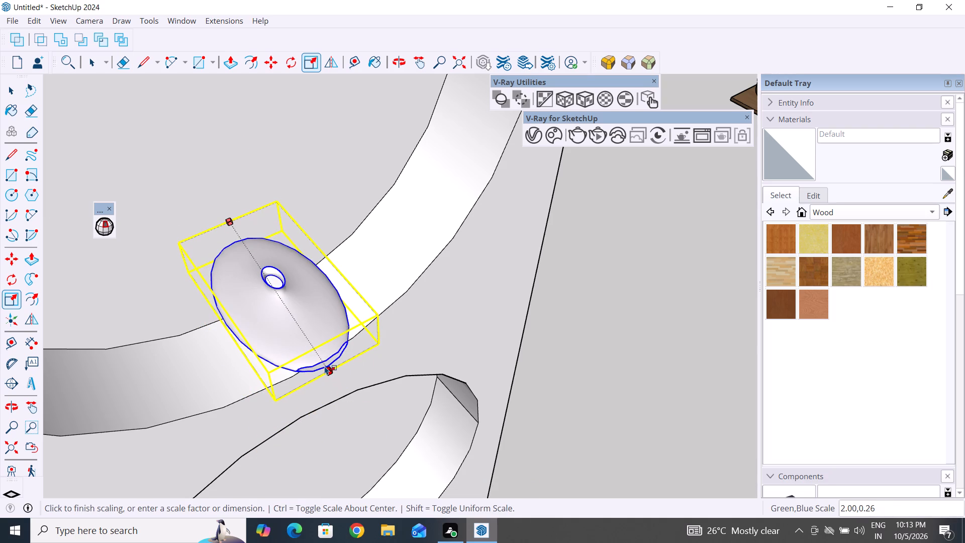
pyautogui.hotkey('ctrl', 'z')
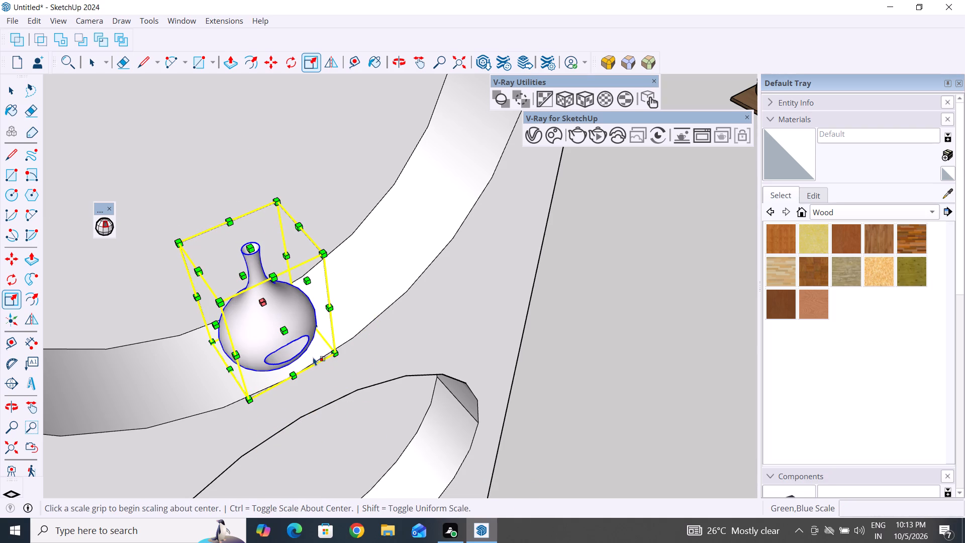
pyautogui.keyDown('ctrl'); pyautogui.moveTo(337, 356); pyautogui.dragTo(395, 390); pyautogui.keyUp('ctrl')
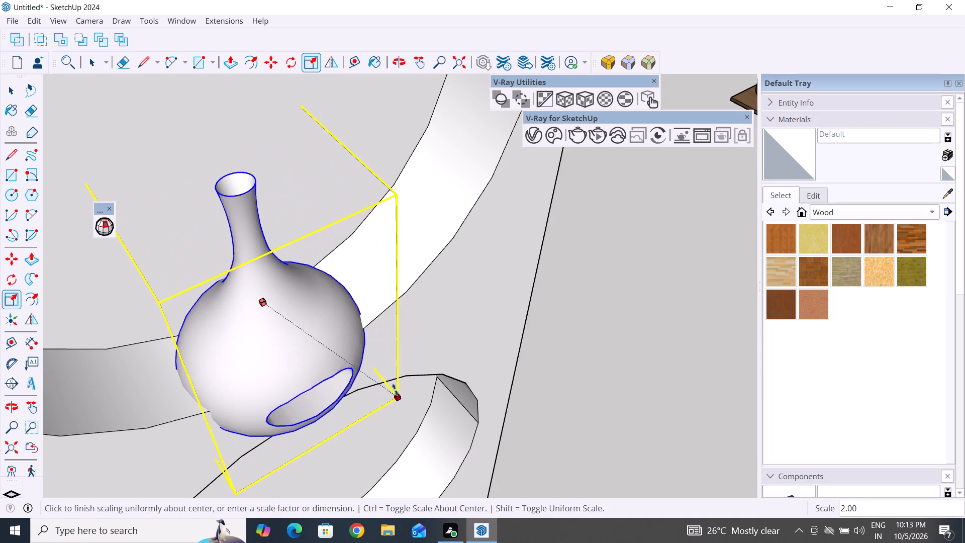
pyautogui.keyDown('ctrl'); pyautogui.moveTo(395, 390); pyautogui.dragTo(396, 390); pyautogui.keyUp('ctrl')
pyautogui.scroll(-10, 406, 381)
pyautogui.moveTo(450, 413); pyautogui.dragTo(343, 288, button='middle')
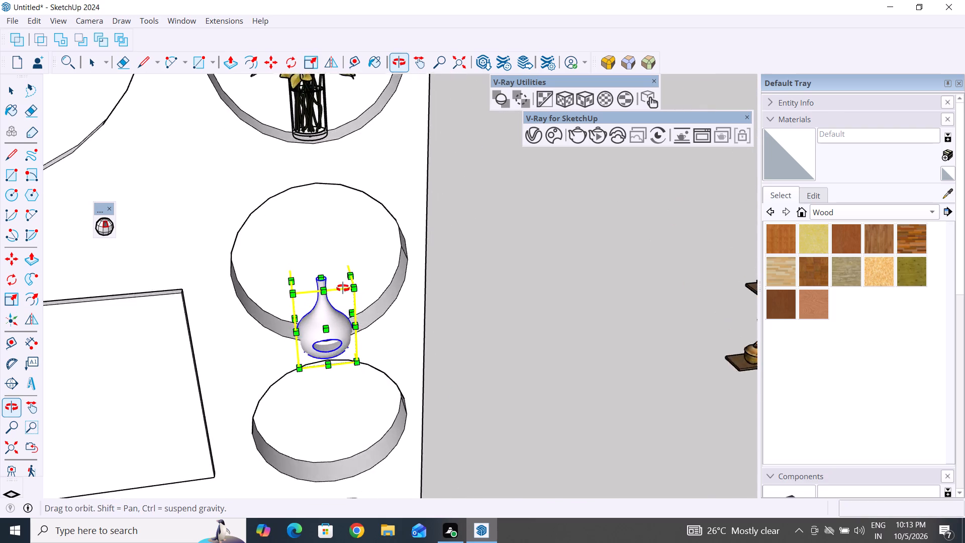
pyautogui.moveTo(343, 288); pyautogui.dragTo(343, 283, button='middle')
pyautogui.click(19, 86)
pyautogui.click(521, 333)
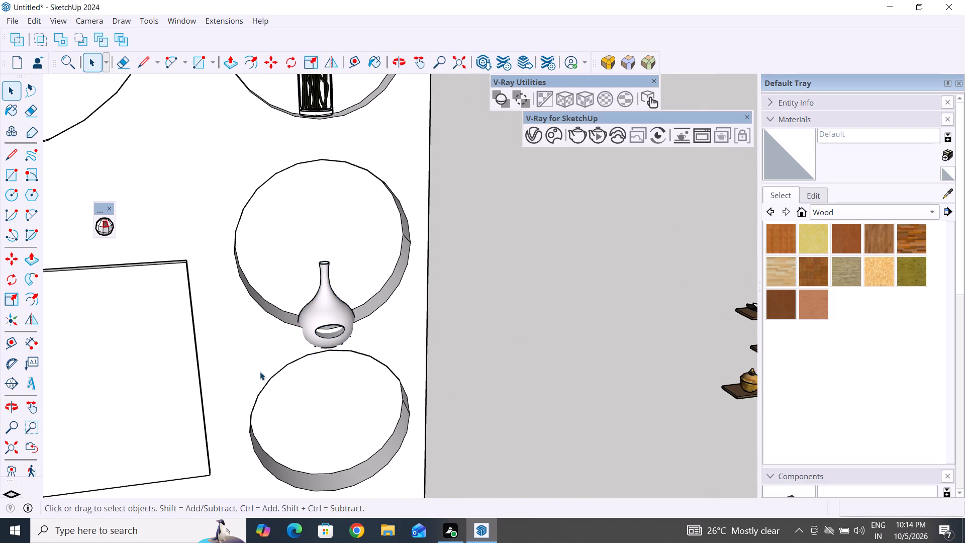
# Raise the enlarged white bottle vase about 4 11/16" so that it stands on the bottom of the second round niche.
pyautogui.scroll(4, 262, 369)
pyautogui.moveTo(308, 369); pyautogui.dragTo(336, 362, button='middle')
pyautogui.scroll(1, 394, 334)
pyautogui.click(380, 327)
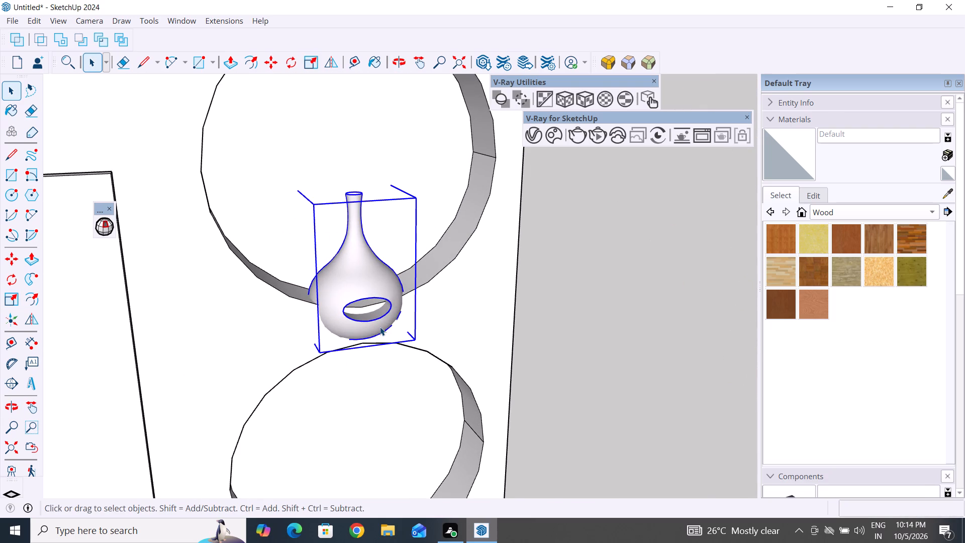
pyautogui.press('m')
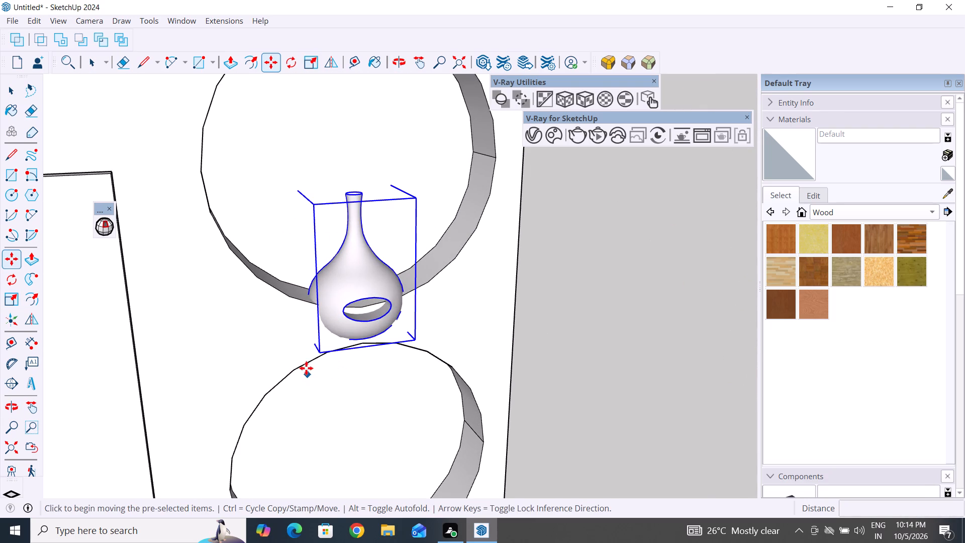
pyautogui.click(319, 354)
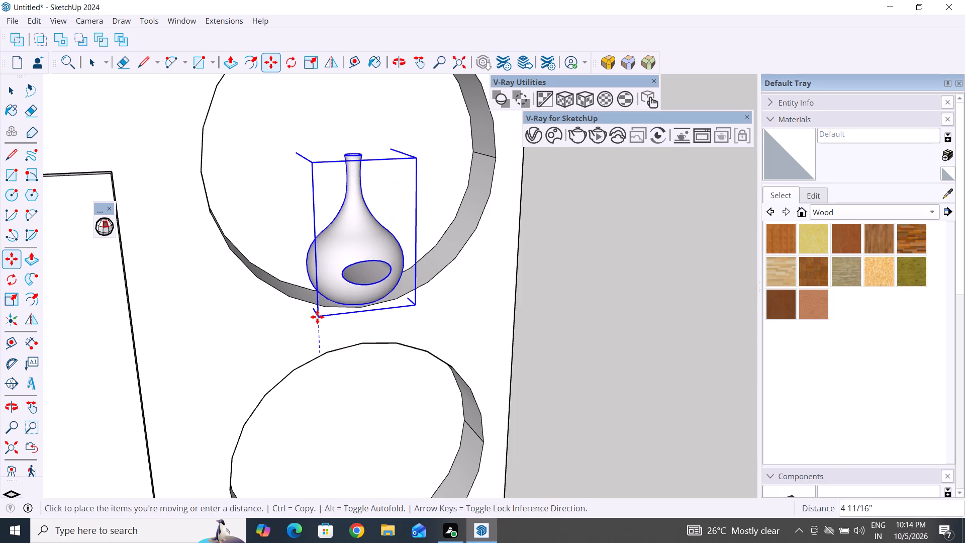
pyautogui.click(316, 316)
pyautogui.scroll(-10, 371, 351)
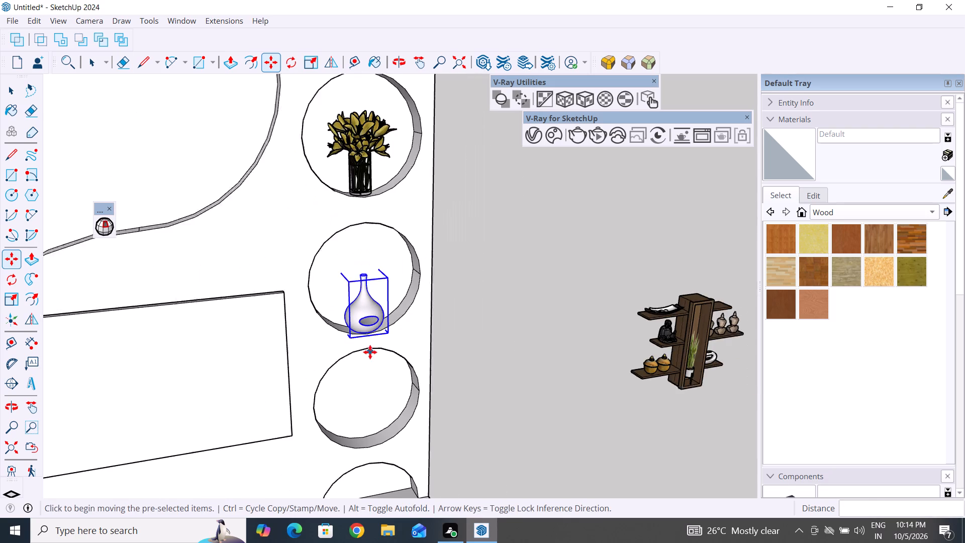
pyautogui.click(15, 90)
pyautogui.click(523, 349)
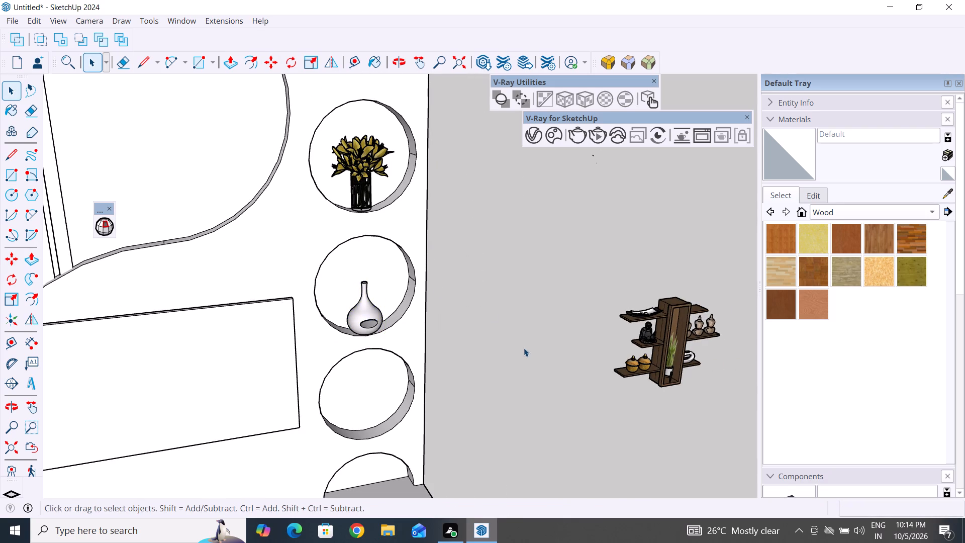
# Move both golden lidded jars from the wooden shelf model about 13' 4" into the half-round niche above the low cabinet.
pyautogui.scroll(-5, 524, 348)
pyautogui.moveTo(568, 410); pyautogui.dragTo(453, 359, button='middle')
pyautogui.scroll(-4, 453, 359)
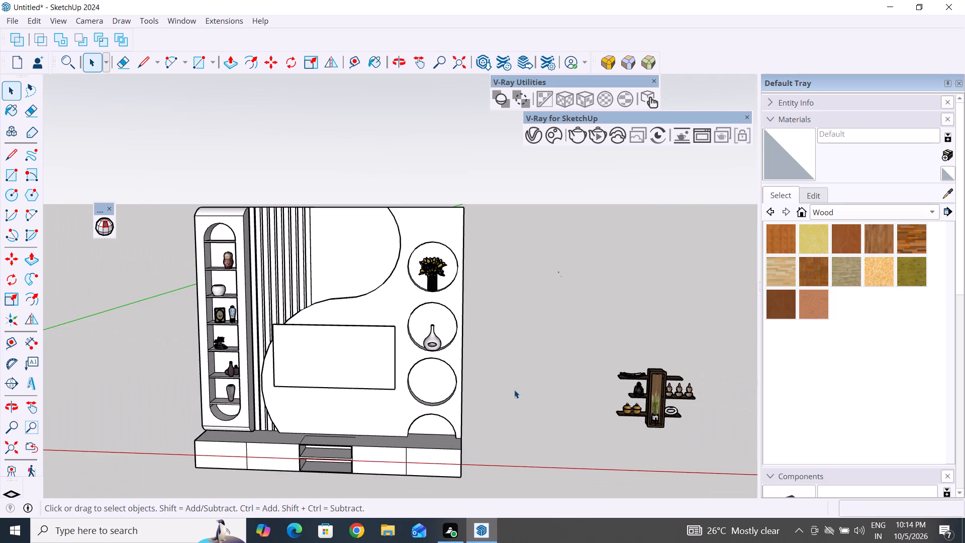
pyautogui.scroll(-4, 442, 367)
pyautogui.scroll(12, 563, 397)
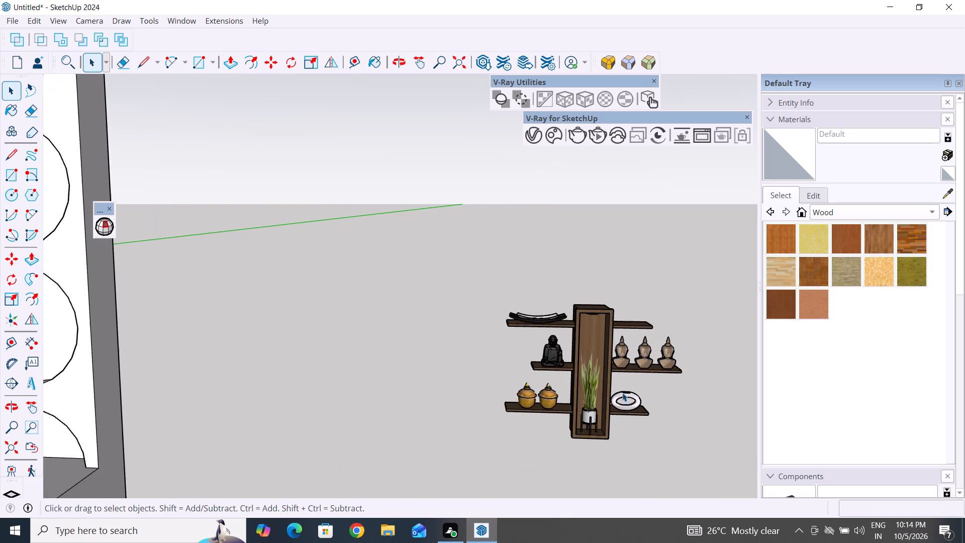
pyautogui.scroll(15, 680, 361)
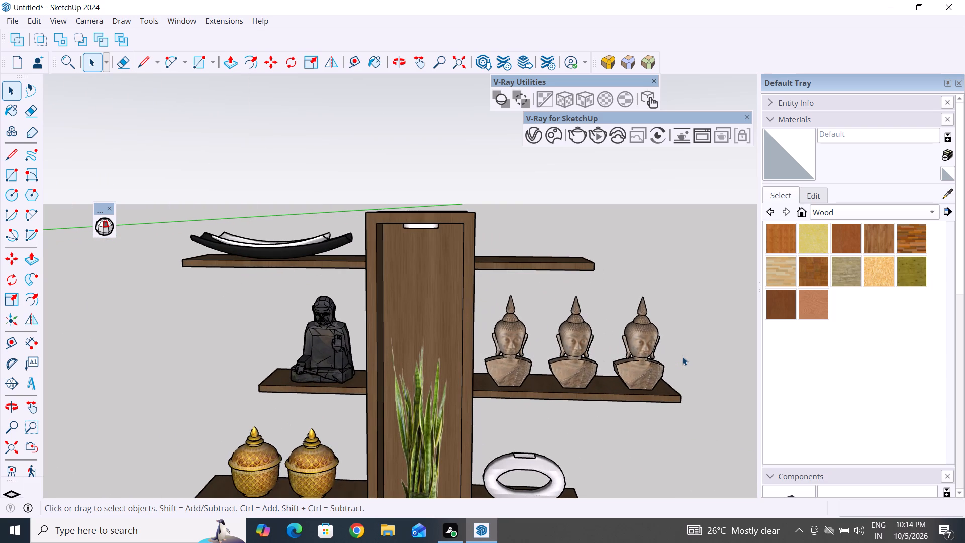
pyautogui.scroll(-4, 427, 396)
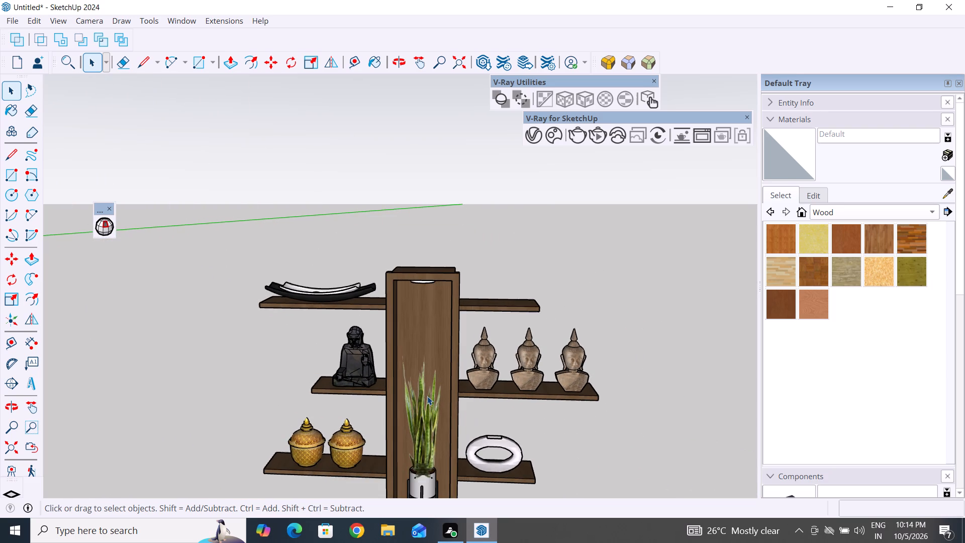
pyautogui.moveTo(426, 396); pyautogui.dragTo(437, 494, button='middle')
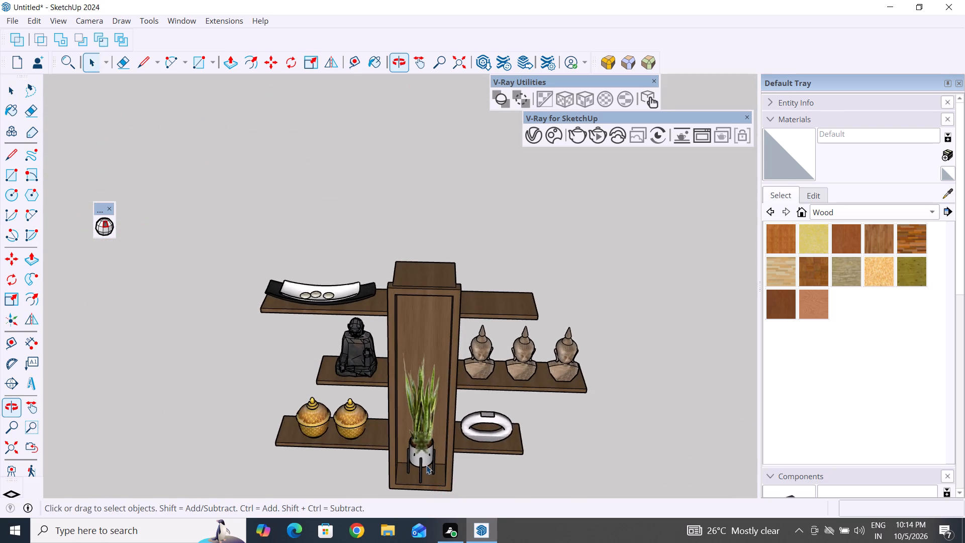
pyautogui.scroll(-9, 492, 358)
pyautogui.click(427, 389)
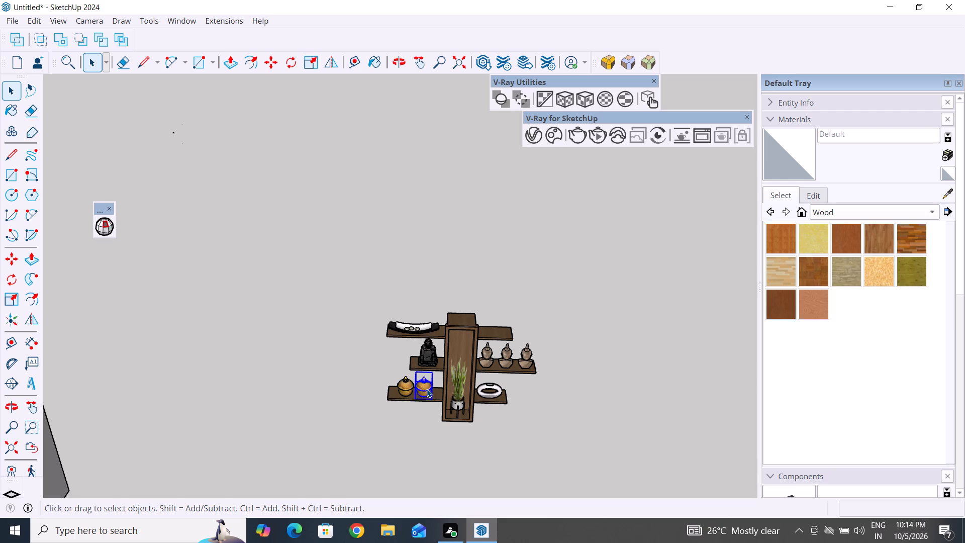
pyautogui.scroll(12, 405, 397)
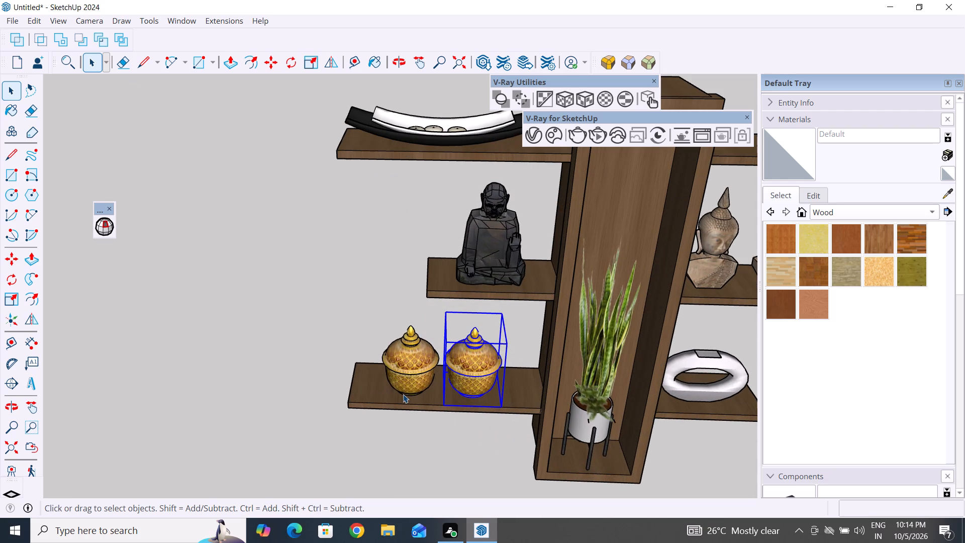
pyautogui.keyDown('ctrl'); pyautogui.click(416, 377); pyautogui.keyUp('ctrl')
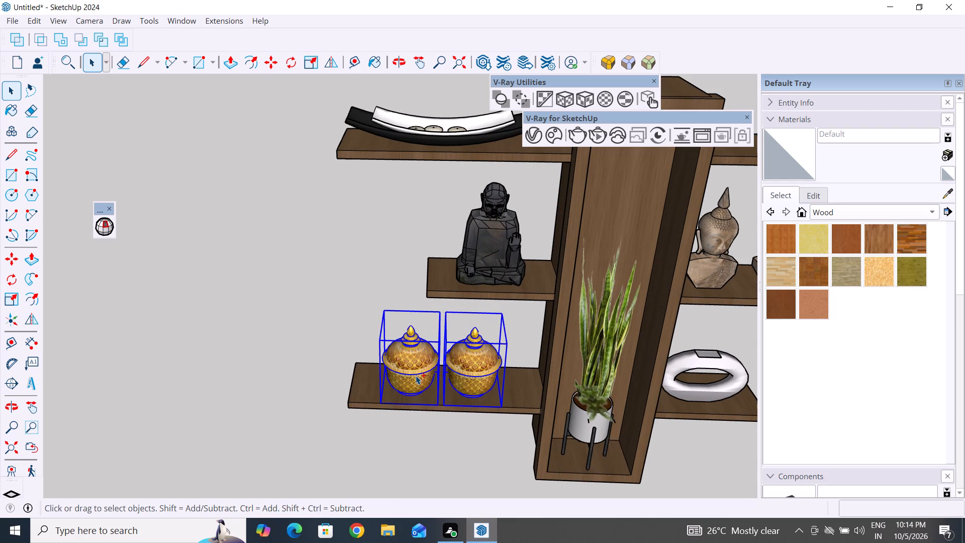
pyautogui.press('n')
pyautogui.press('m')
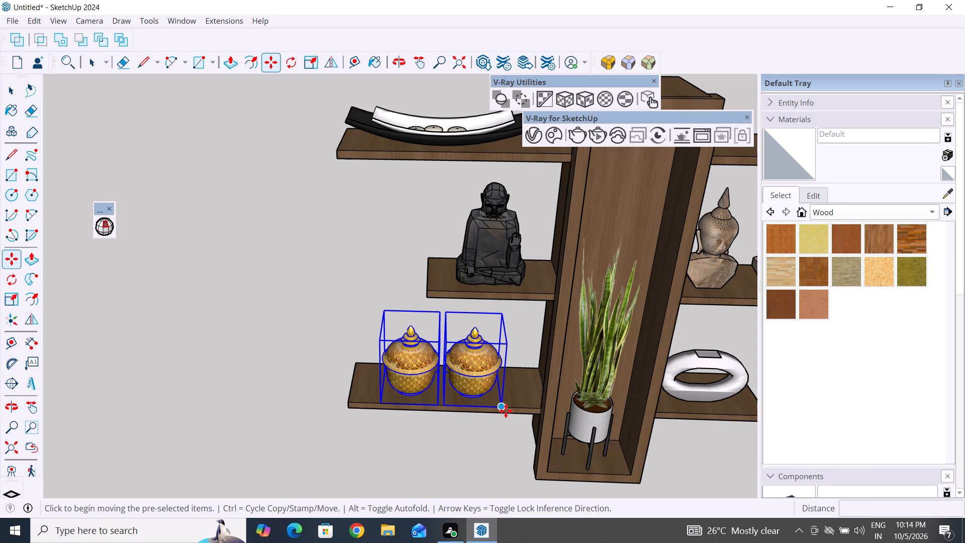
pyautogui.click(503, 410)
pyautogui.scroll(-19, 583, 375)
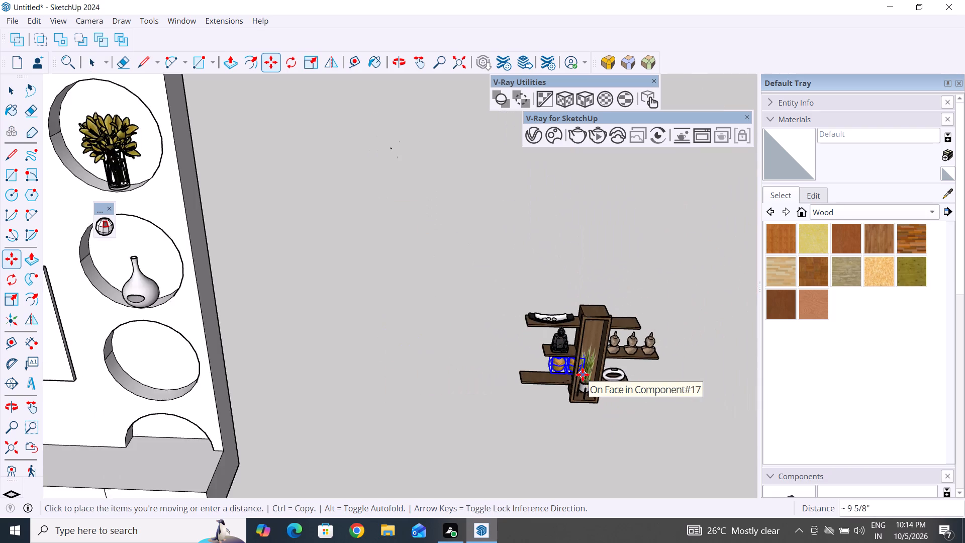
pyautogui.scroll(-1, 583, 375)
pyautogui.scroll(8, 324, 430)
pyautogui.moveTo(326, 419); pyautogui.dragTo(343, 400, button='middle')
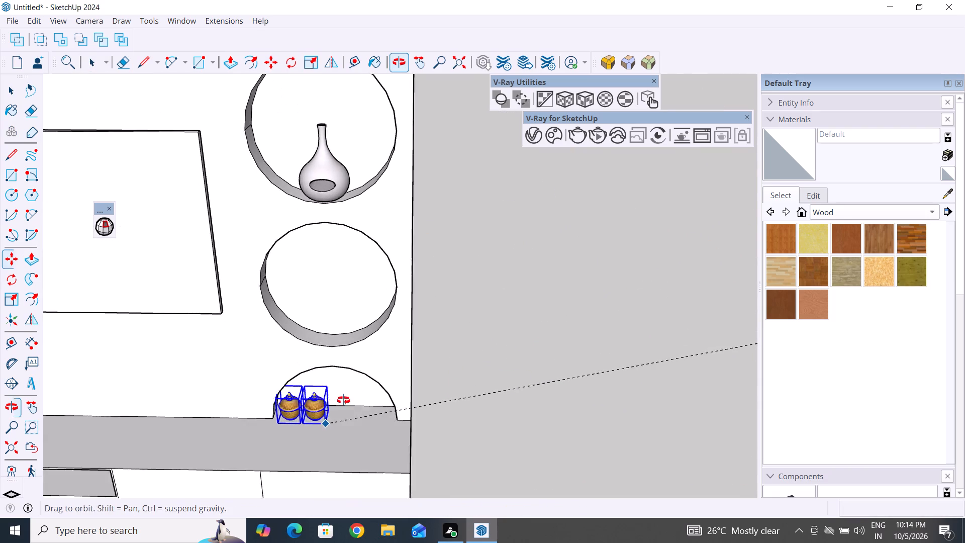
pyautogui.moveTo(343, 400); pyautogui.dragTo(357, 392, button='middle')
pyautogui.scroll(5, 353, 399)
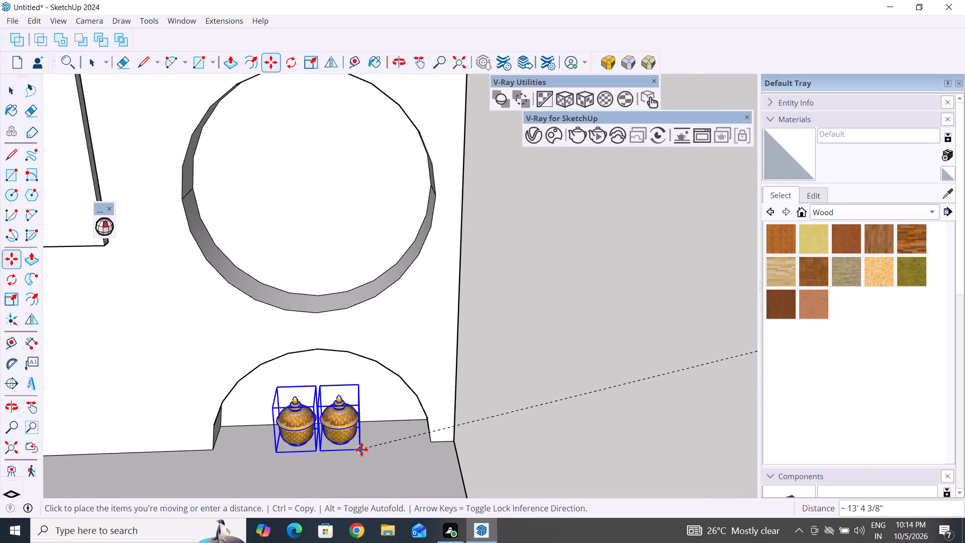
pyautogui.click(361, 449)
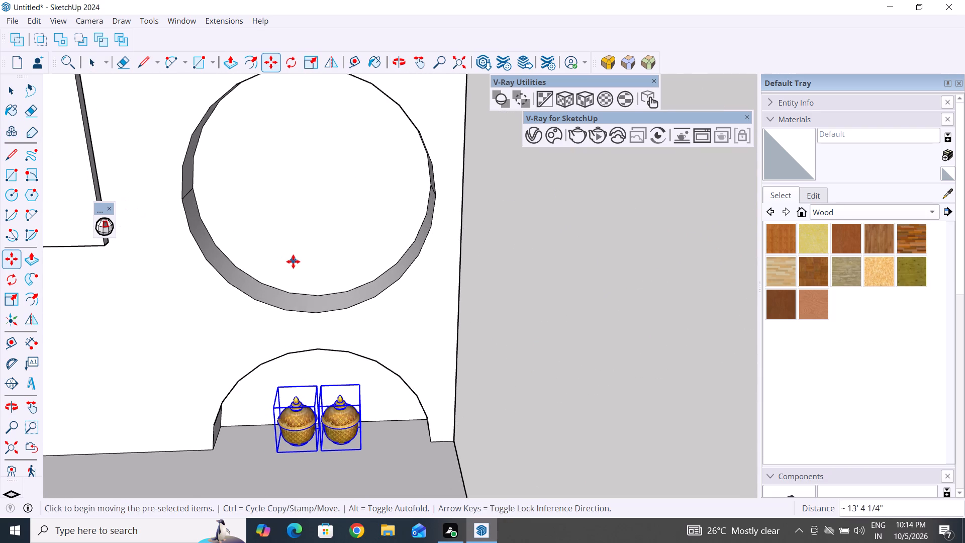
# Enlarge the two golden jars together, uniformly about their center, to better fill the half-round bottom niche.
pyautogui.press('s')
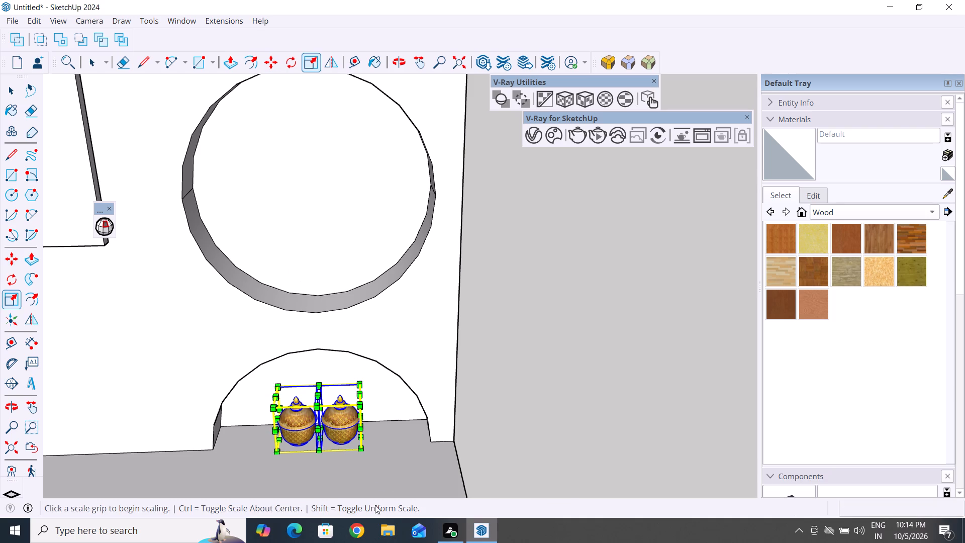
pyautogui.keyDown('ctrl'); pyautogui.moveTo(360, 452); pyautogui.dragTo(382, 464); pyautogui.keyUp('ctrl')
pyautogui.click(13, 94)
pyautogui.click(571, 319)
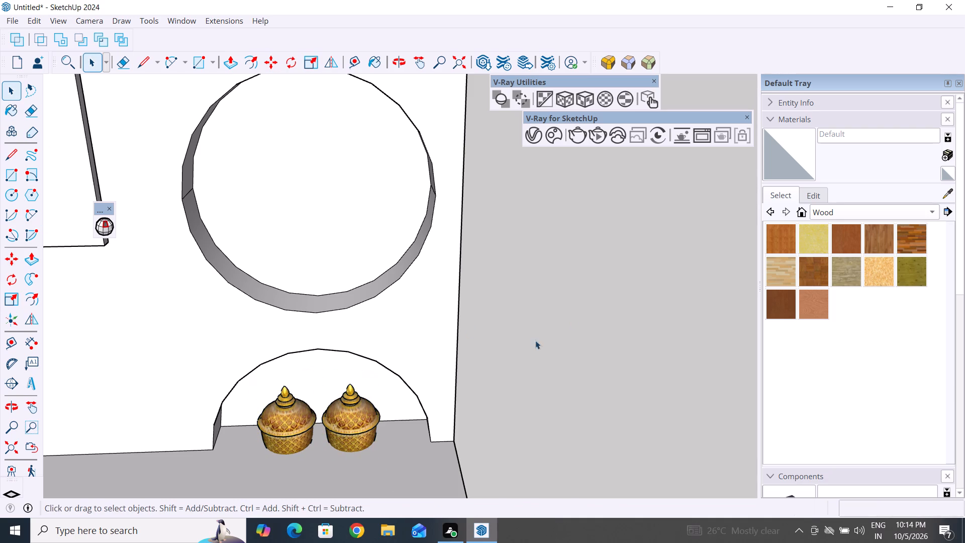
# Move the two enlarged golden jars about 2" so that they stand on the cabinet top inside the bottom niche.
pyautogui.scroll(-5, 375, 425)
pyautogui.click(359, 429)
pyautogui.keyDown('ctrl'); pyautogui.click(303, 435); pyautogui.keyUp('ctrl')
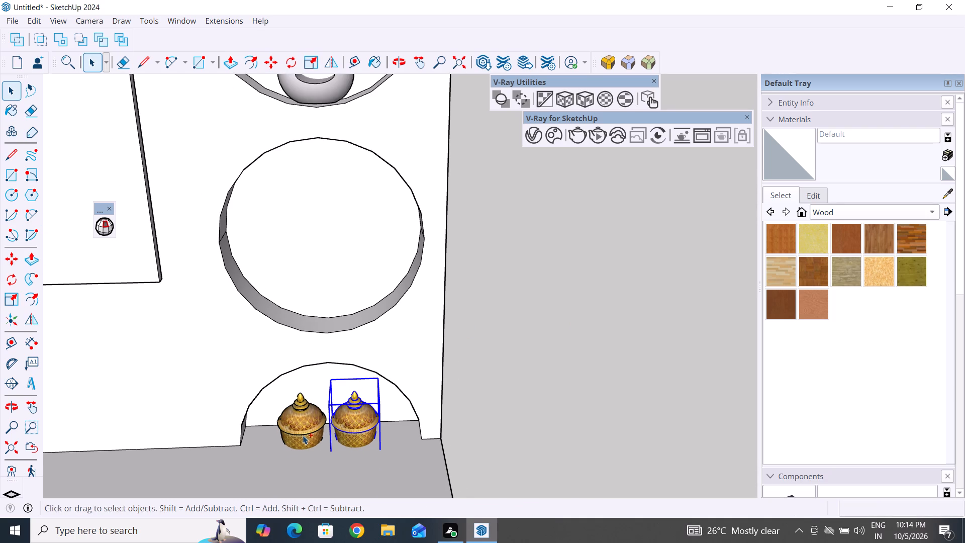
pyautogui.scroll(-5, 385, 435)
pyautogui.press('m')
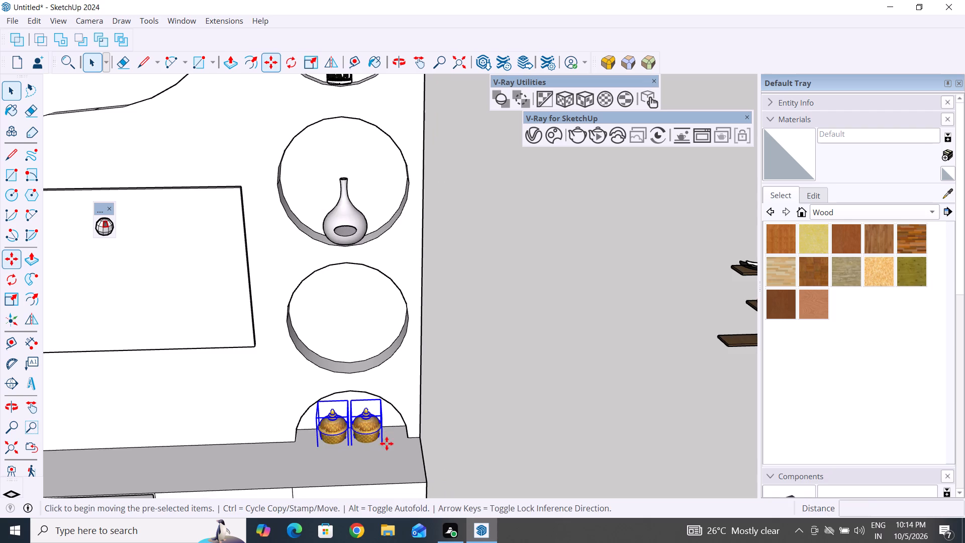
pyautogui.moveTo(385, 445); pyautogui.dragTo(362, 369, button='middle')
pyautogui.click(381, 468)
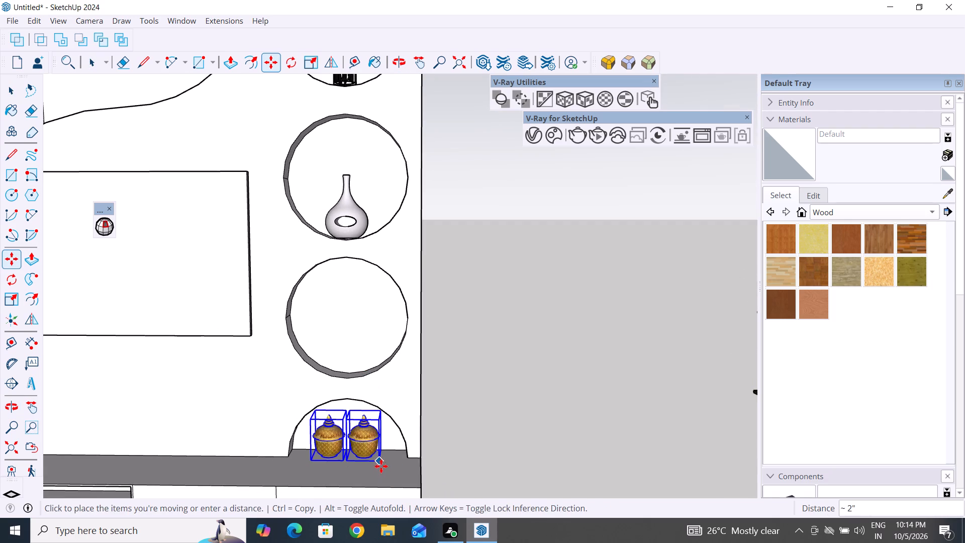
pyautogui.click(381, 463)
pyautogui.click(14, 93)
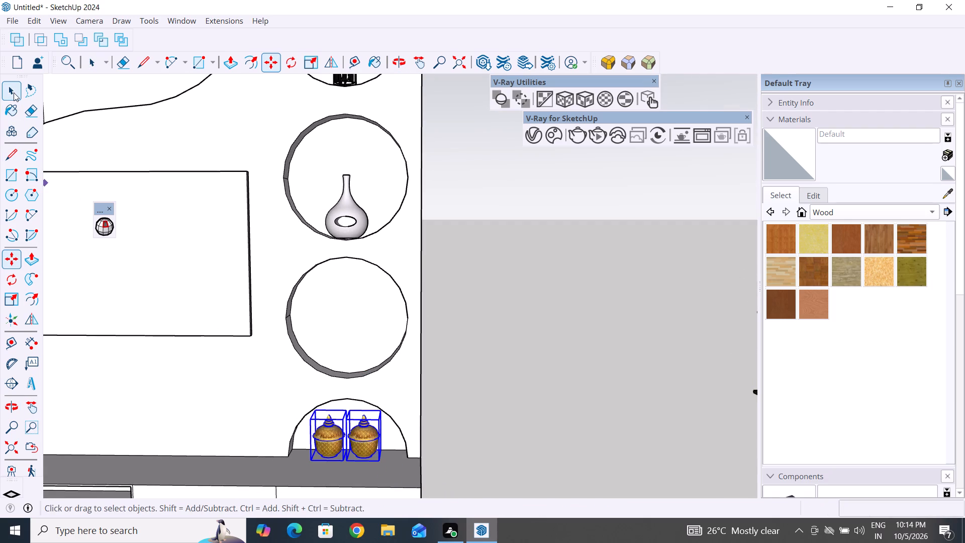
pyautogui.click(495, 333)
# Move the potted snake plant from the wooden shelf model about 24' 9" onto the low cabinet top beside the shelf column.
pyautogui.scroll(-17, 466, 366)
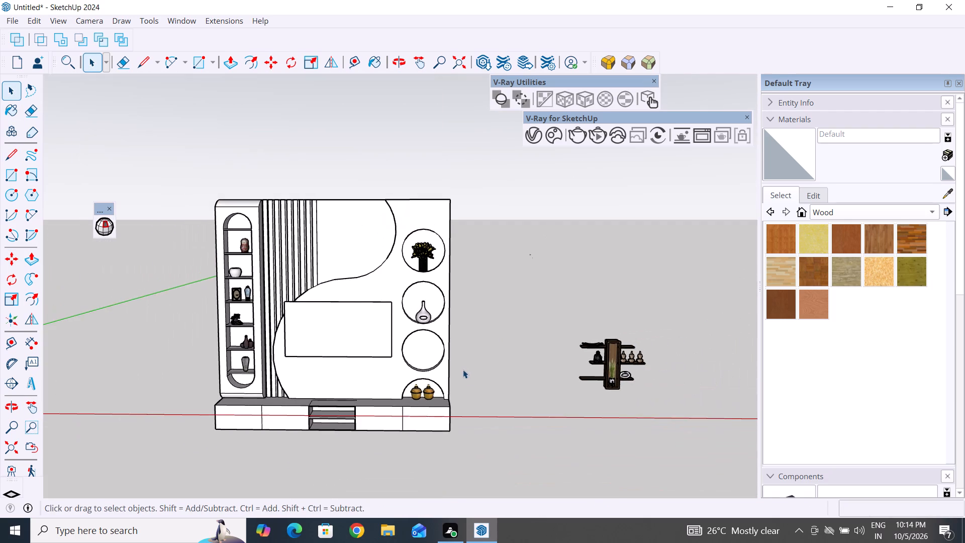
pyautogui.moveTo(475, 381); pyautogui.dragTo(506, 374, button='middle')
pyautogui.scroll(9, 654, 368)
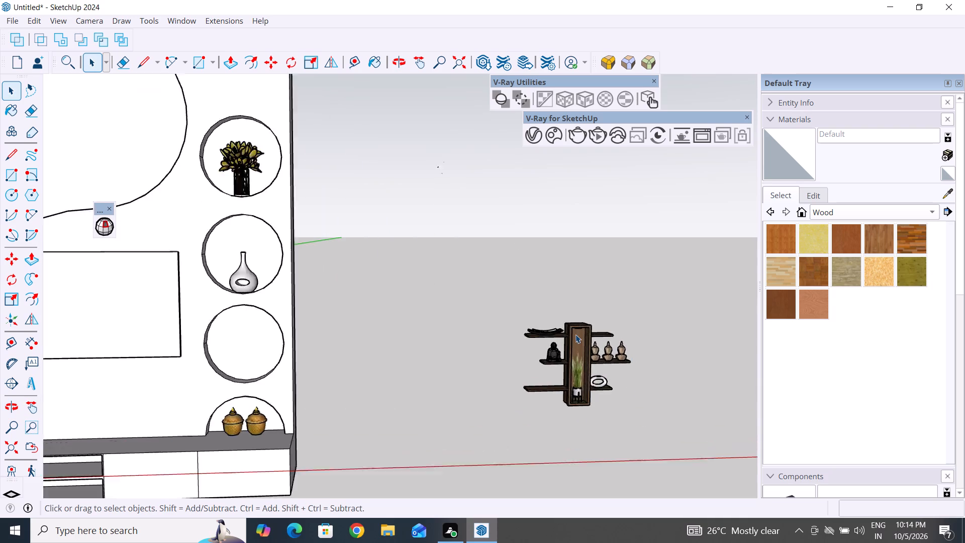
pyautogui.scroll(2, 575, 334)
pyautogui.moveTo(585, 456); pyautogui.dragTo(526, 474, button='middle')
pyautogui.scroll(7, 638, 400)
pyautogui.scroll(-3, 559, 444)
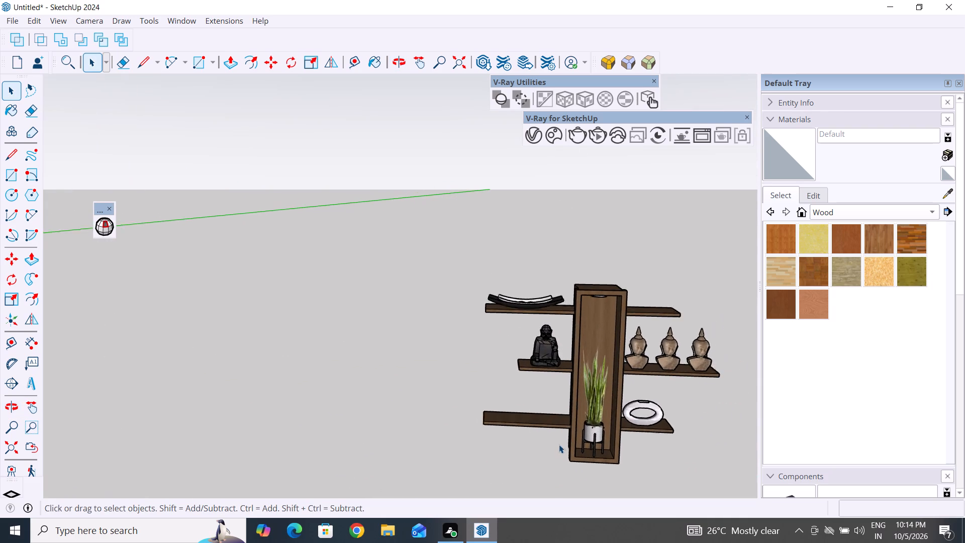
pyautogui.scroll(-19, 559, 444)
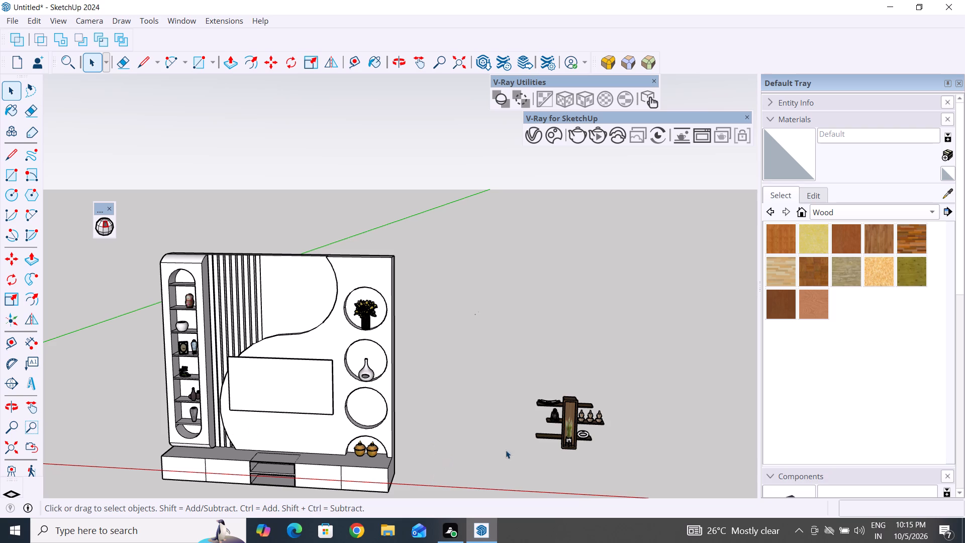
pyautogui.moveTo(557, 447); pyautogui.dragTo(533, 502, button='middle')
pyautogui.scroll(11, 564, 455)
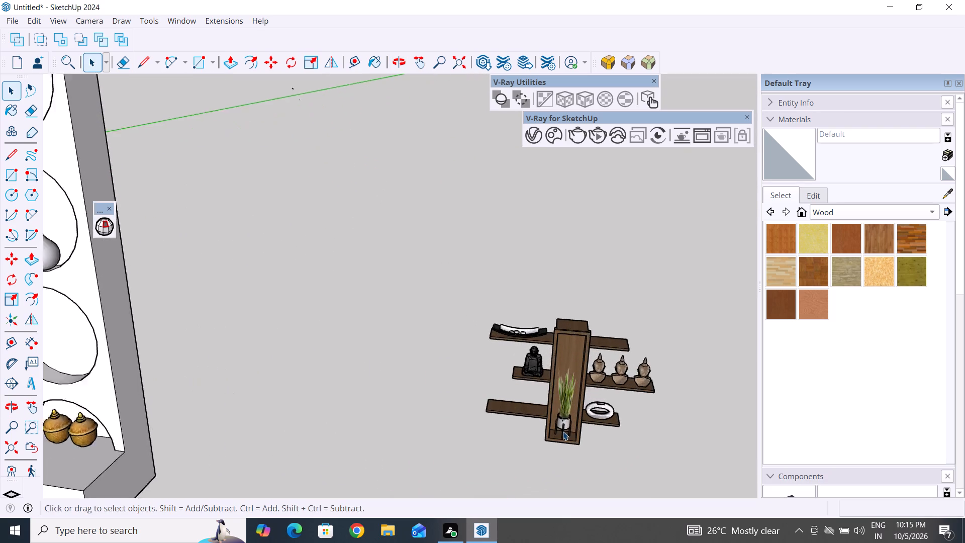
pyautogui.scroll(2, 563, 431)
pyautogui.click(569, 416)
pyautogui.press('m')
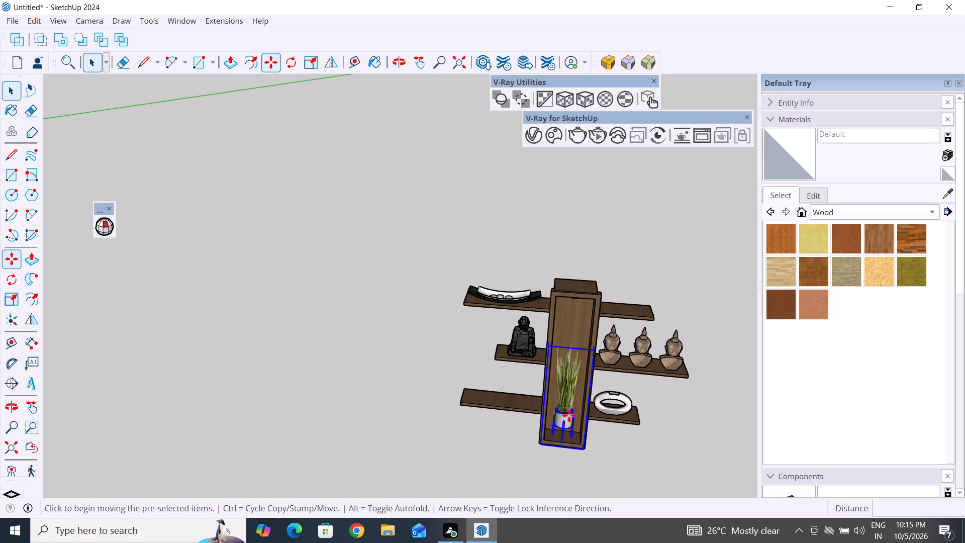
pyautogui.click(582, 448)
pyautogui.scroll(-8, 656, 448)
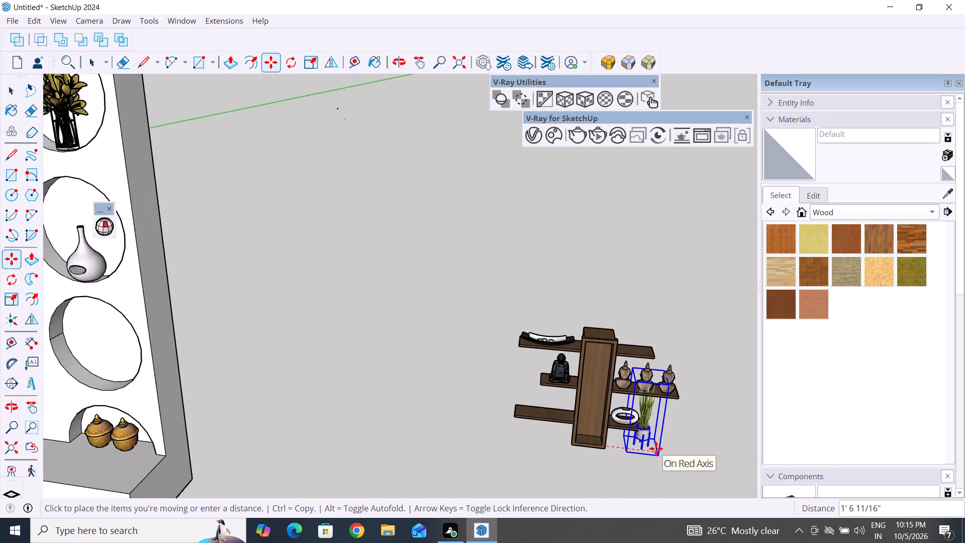
pyautogui.scroll(-12, 656, 448)
pyautogui.scroll(11, 304, 431)
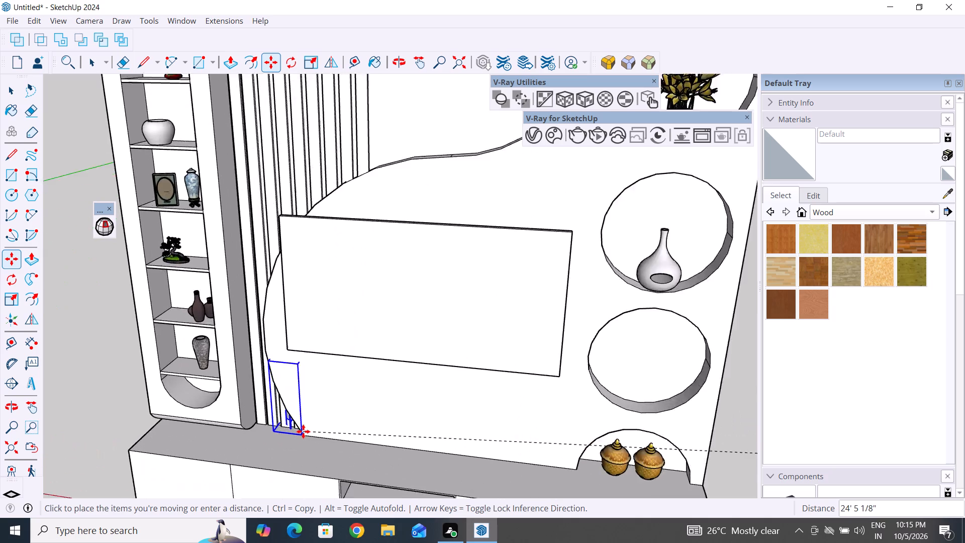
pyautogui.scroll(2, 303, 431)
pyautogui.moveTo(302, 433); pyautogui.dragTo(331, 504, button='middle')
pyautogui.scroll(-10, 389, 343)
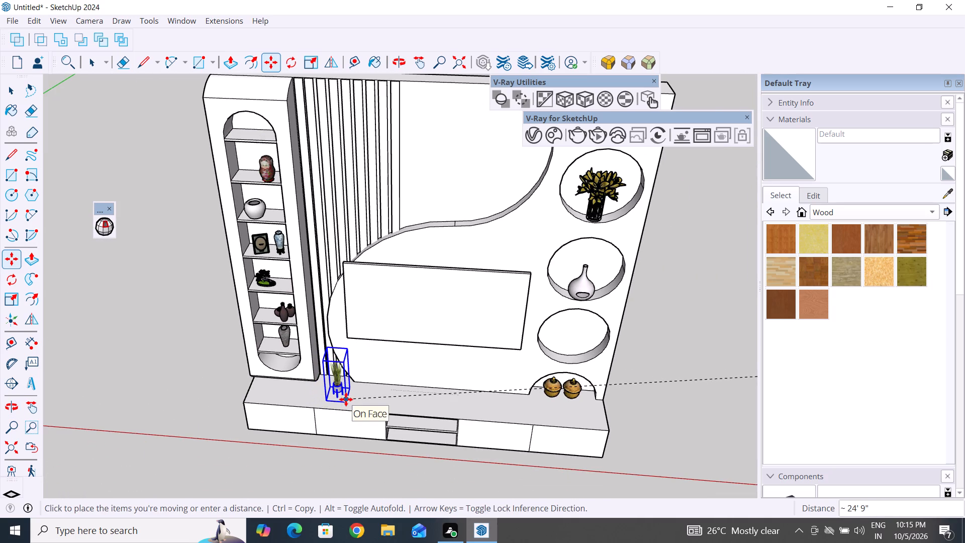
pyautogui.click(346, 399)
pyautogui.click(11, 89)
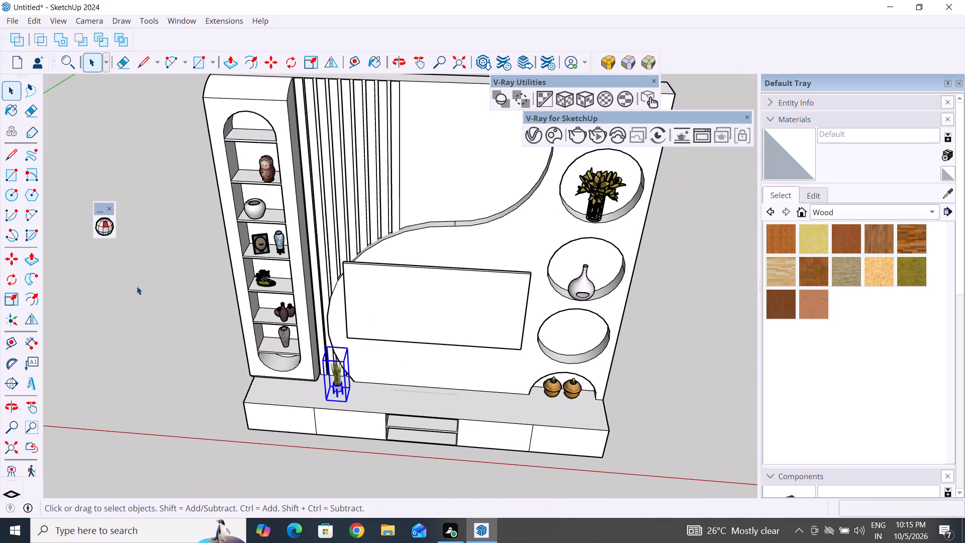
pyautogui.click(140, 297)
# Enlarge the potted snake plant on the low cabinet uniformly about its center by a factor of 1.22.
pyautogui.scroll(4, 336, 436)
pyautogui.moveTo(338, 428); pyautogui.dragTo(436, 258, button='middle')
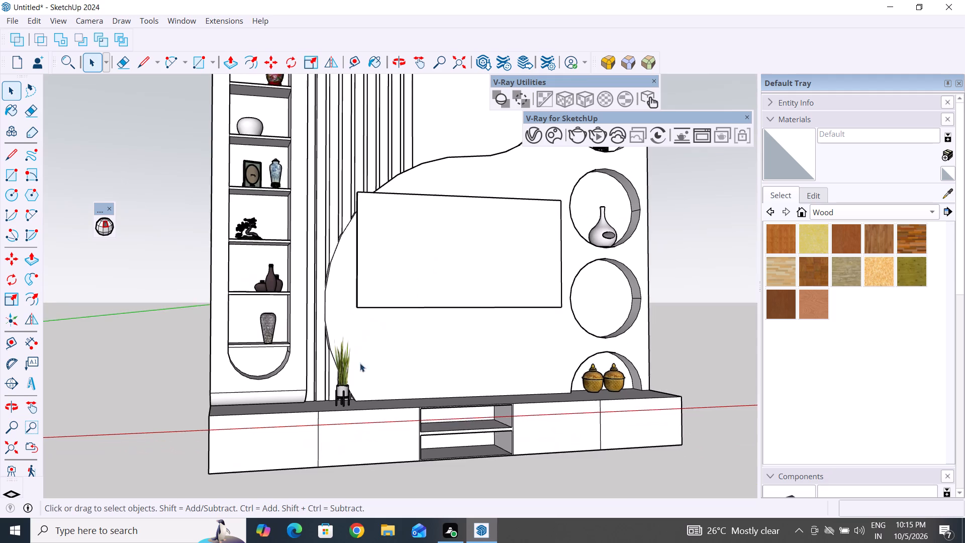
pyautogui.scroll(8, 342, 376)
pyautogui.moveTo(352, 415); pyautogui.dragTo(205, 392, button='middle')
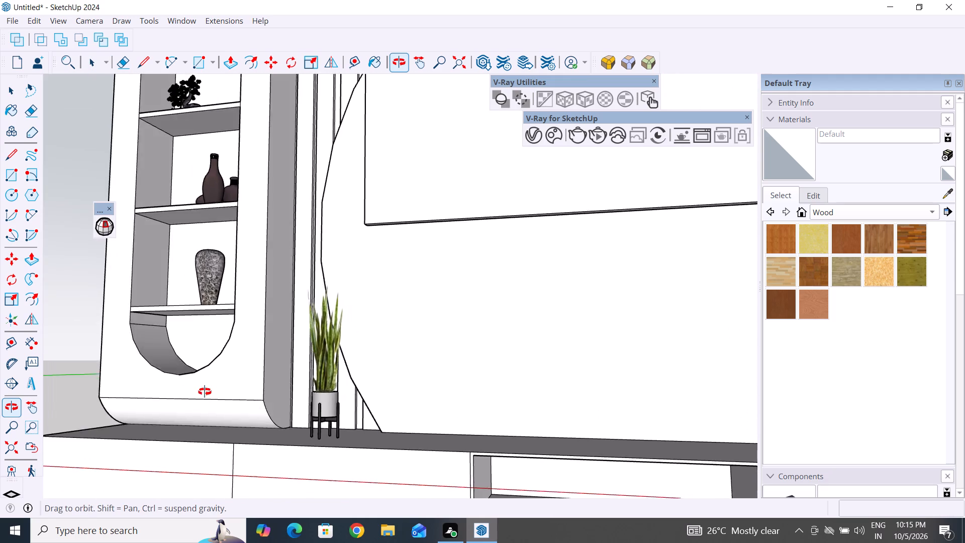
pyautogui.moveTo(205, 392); pyautogui.dragTo(125, 422, button='middle')
pyautogui.scroll(-5, 338, 361)
pyautogui.moveTo(343, 386); pyautogui.dragTo(471, 469, button='middle')
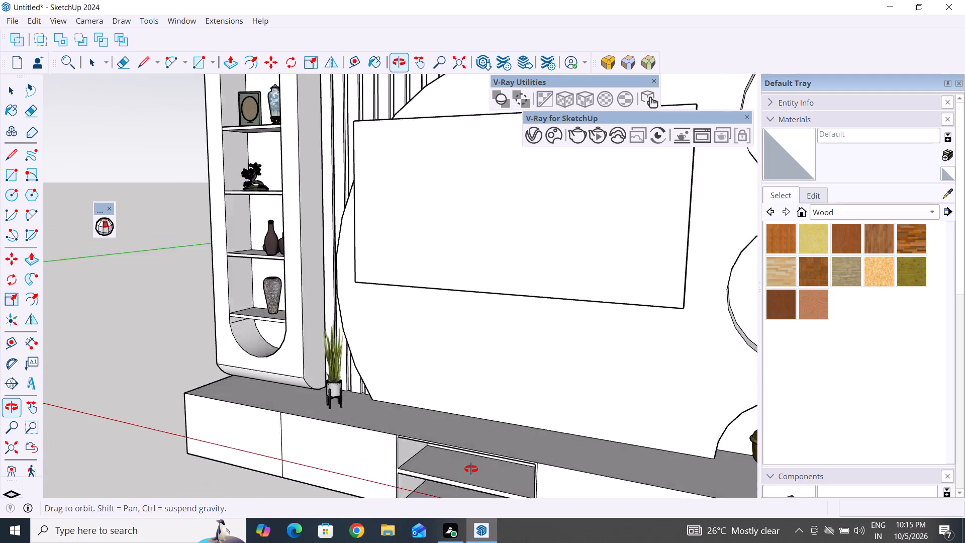
pyautogui.moveTo(471, 469); pyautogui.dragTo(475, 467, button='middle')
pyautogui.scroll(4, 359, 404)
pyautogui.click(349, 394)
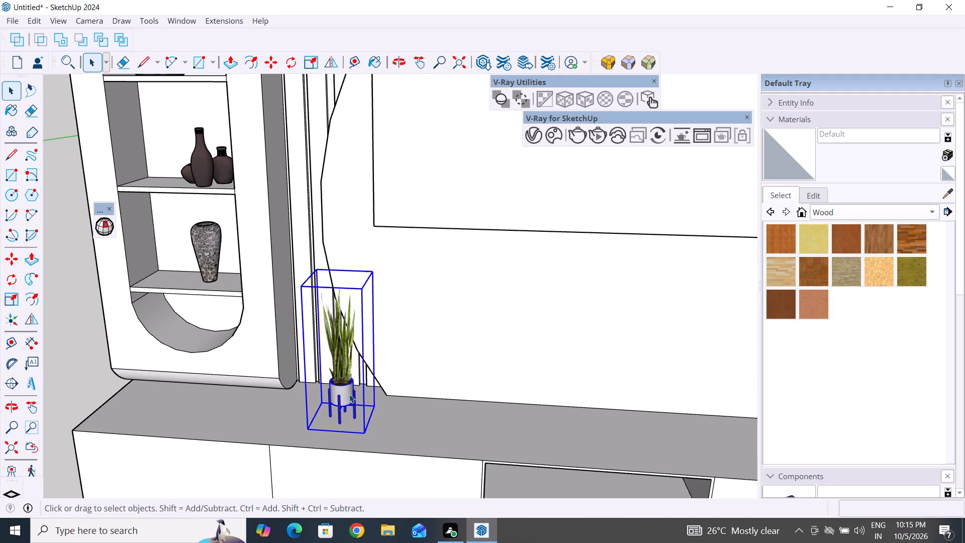
pyautogui.press('s')
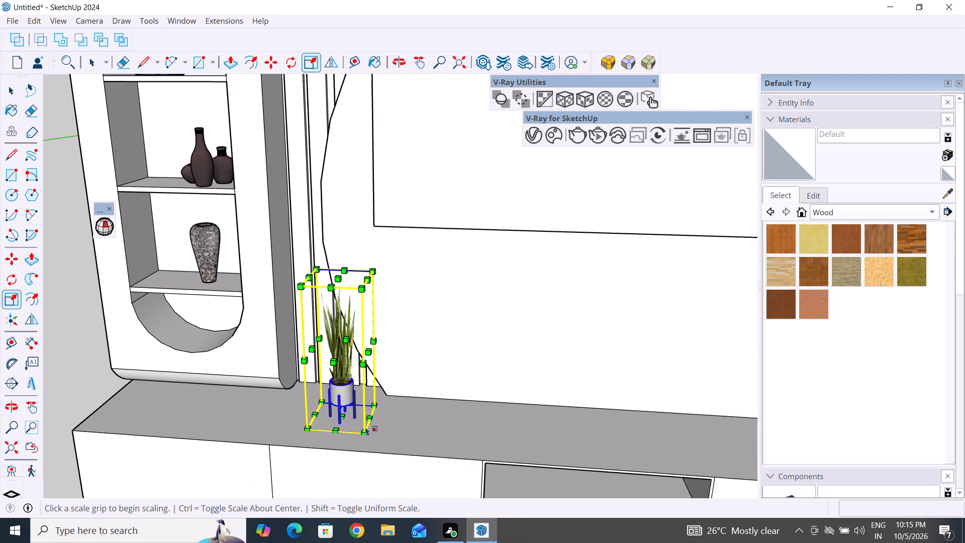
pyautogui.keyDown('ctrl'); pyautogui.moveTo(368, 434); pyautogui.dragTo(381, 441); pyautogui.keyUp('ctrl')
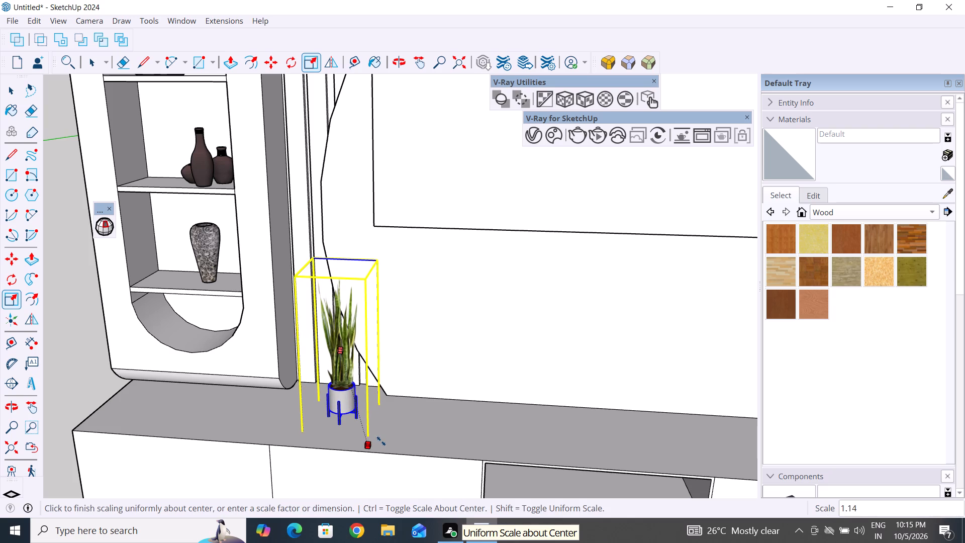
pyautogui.keyDown('ctrl'); pyautogui.moveTo(381, 441); pyautogui.dragTo(388, 446); pyautogui.keyUp('ctrl')
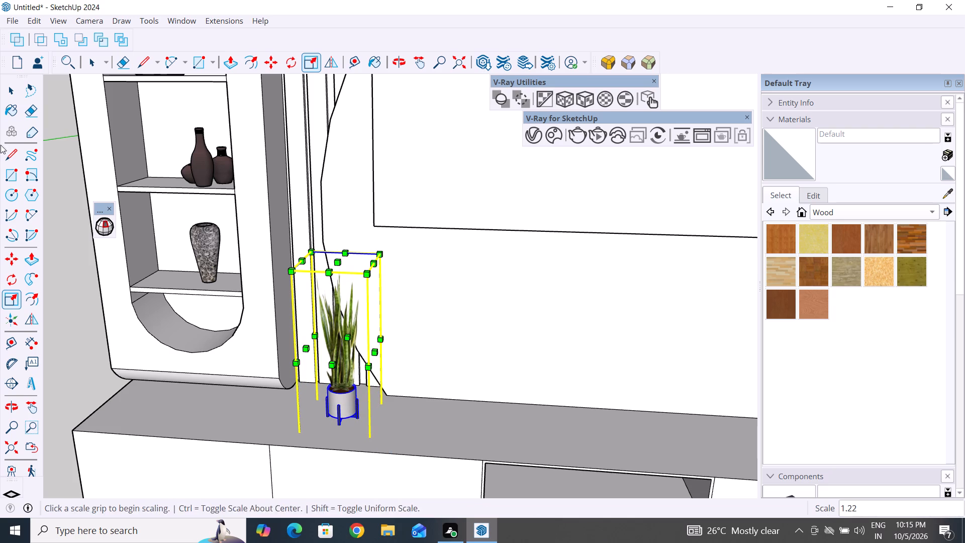
pyautogui.click(9, 90)
# Raise the enlarged snake plant about 5 5/16" from its sunken position in the low cabinet top.
pyautogui.scroll(-4, 393, 255)
pyautogui.scroll(-4, 341, 411)
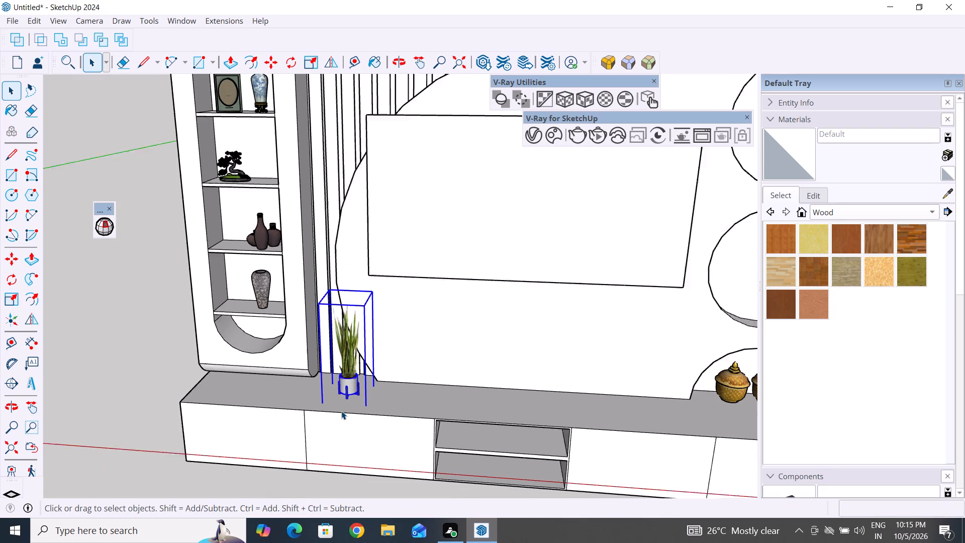
pyautogui.press('m')
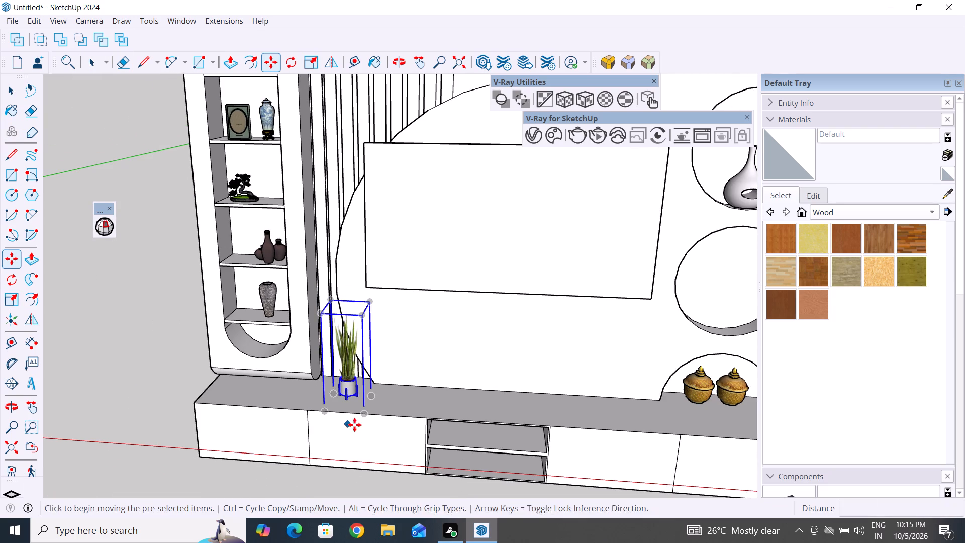
pyautogui.click(365, 415)
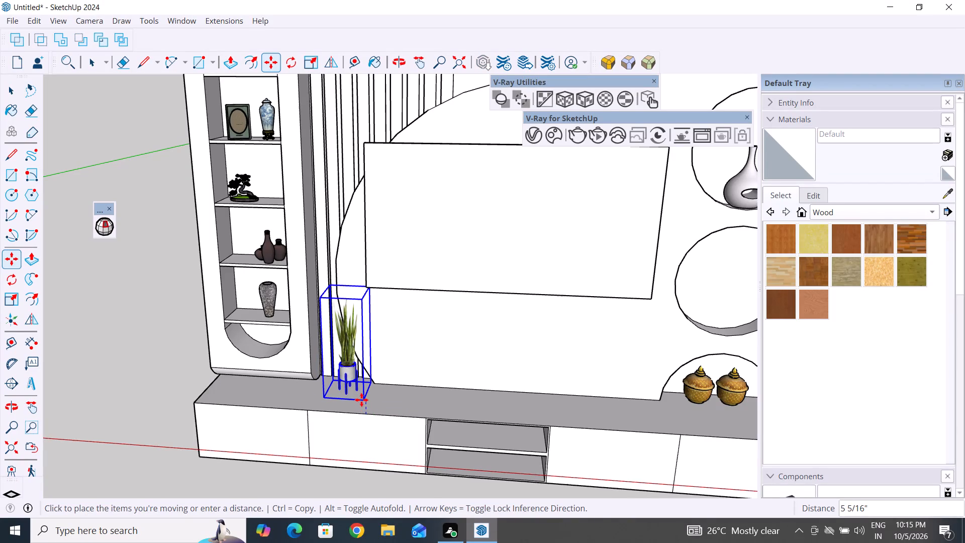
pyautogui.click(361, 397)
# Lower the snake plant about 3 1/16" so that its stand rests on the low cabinet top, and deselect it.
pyautogui.scroll(-1, 335, 436)
pyautogui.moveTo(347, 450); pyautogui.dragTo(504, 506, button='middle')
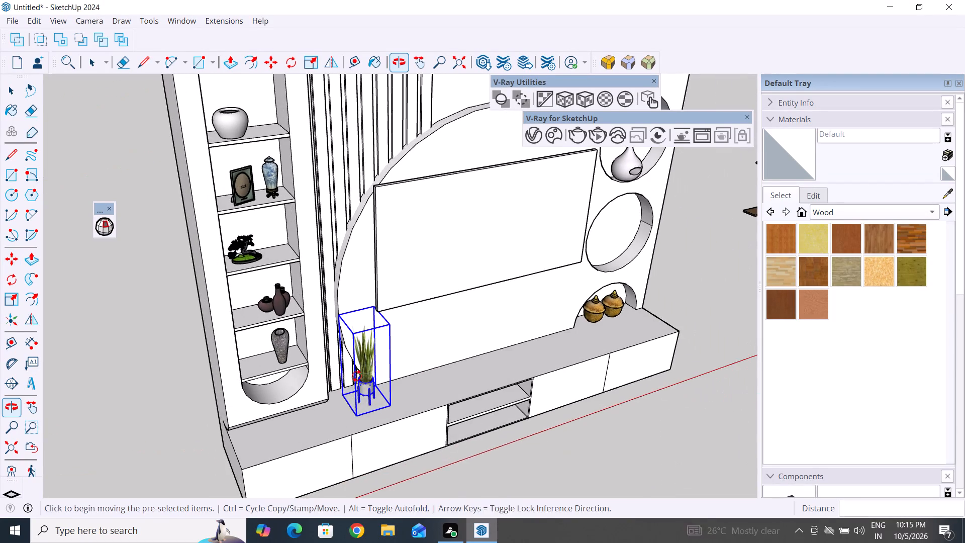
pyautogui.scroll(12, 355, 375)
pyautogui.moveTo(417, 422); pyautogui.dragTo(157, 288, button='middle')
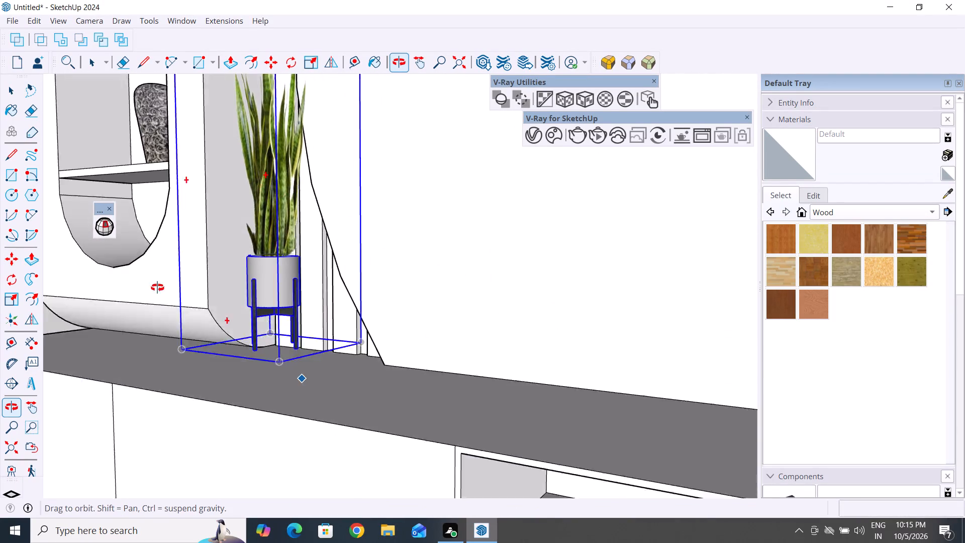
pyautogui.moveTo(157, 288); pyautogui.dragTo(187, 271, button='middle')
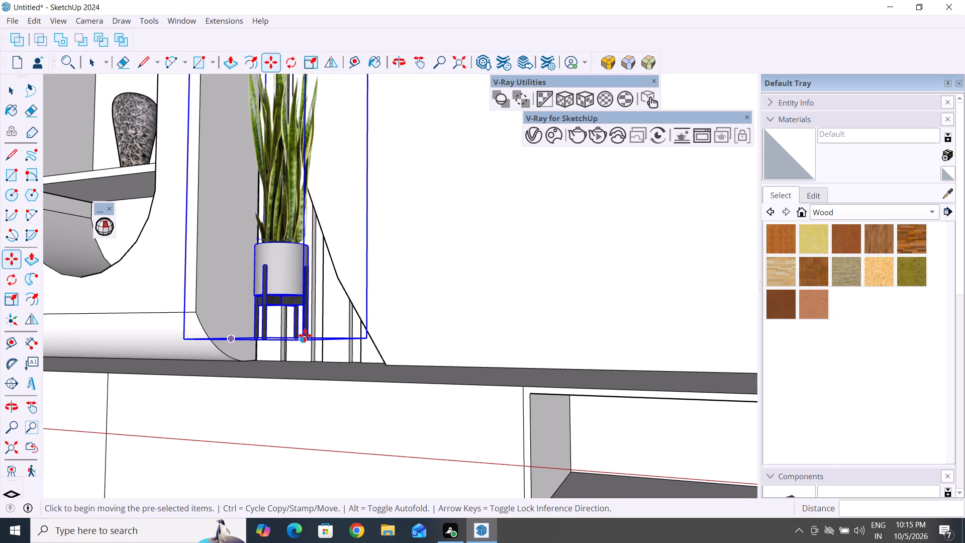
pyautogui.click(303, 338)
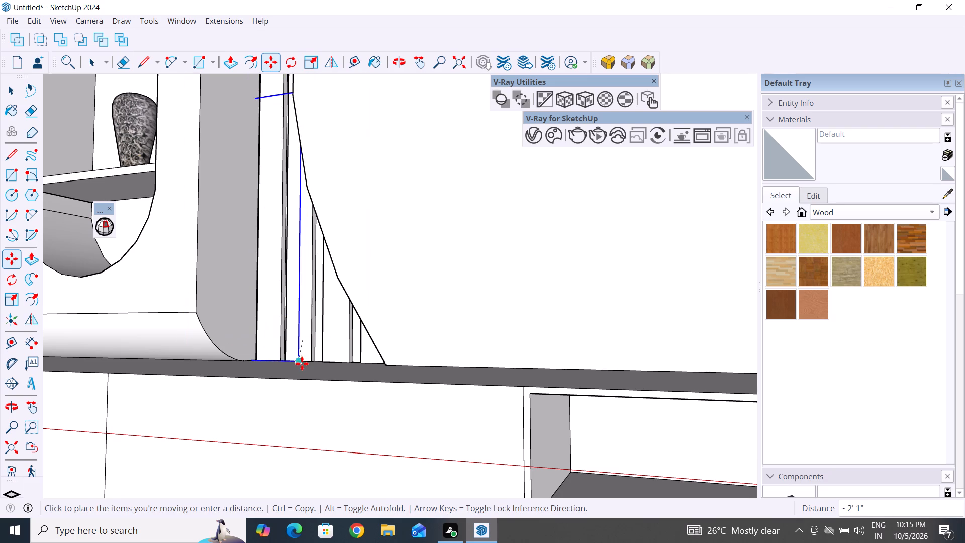
pyautogui.moveTo(302, 356); pyautogui.dragTo(311, 409, button='middle')
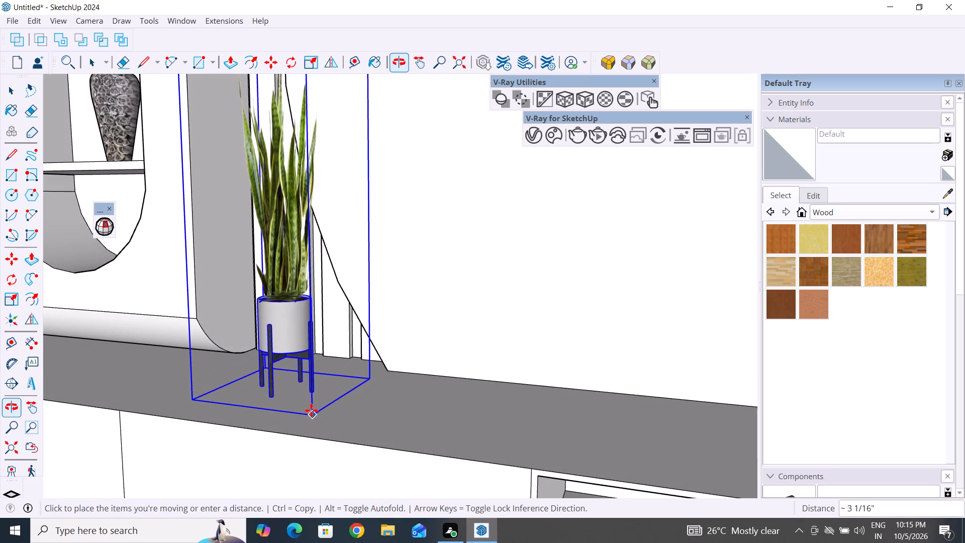
pyautogui.click(309, 415)
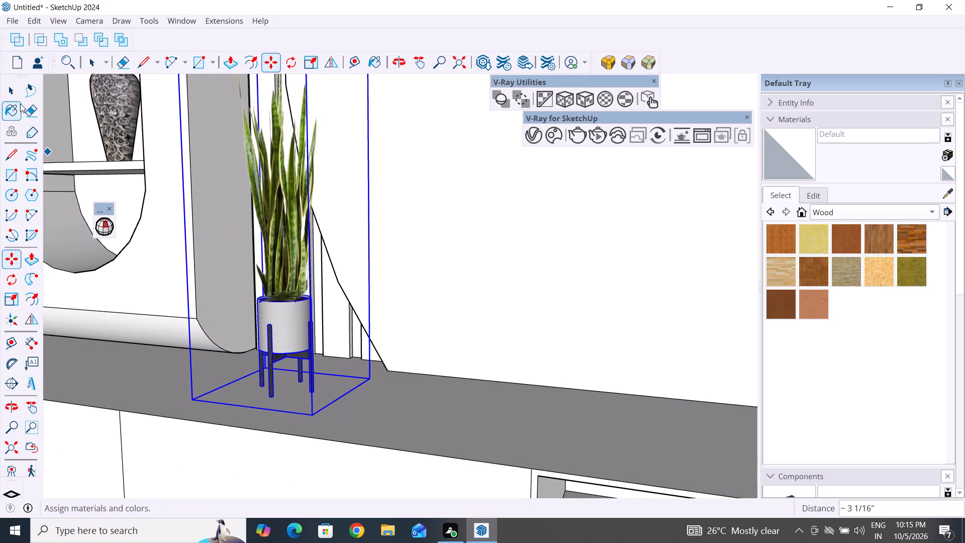
pyautogui.click(18, 87)
pyautogui.scroll(-6, 366, 352)
pyautogui.moveTo(366, 353); pyautogui.dragTo(431, 476, button='middle')
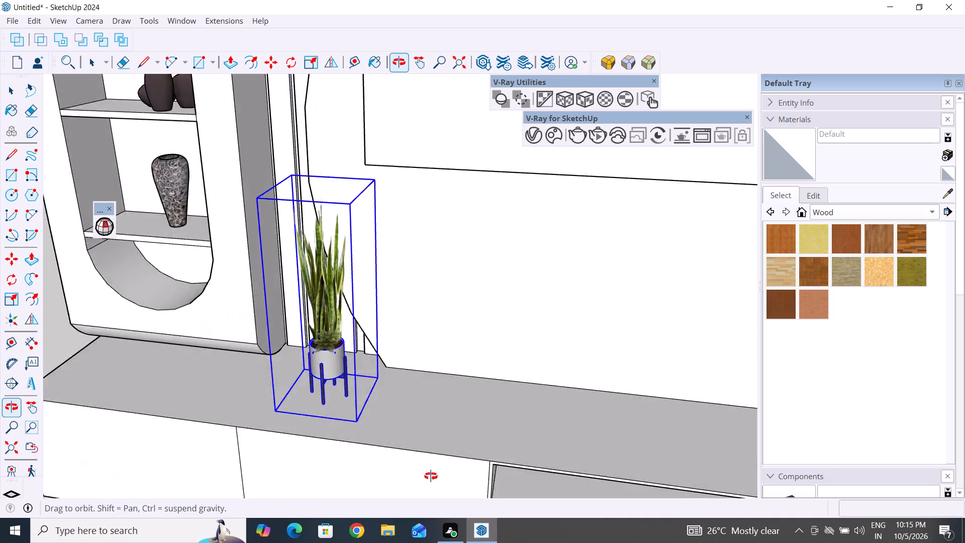
pyautogui.moveTo(431, 476); pyautogui.dragTo(335, 439, button='middle')
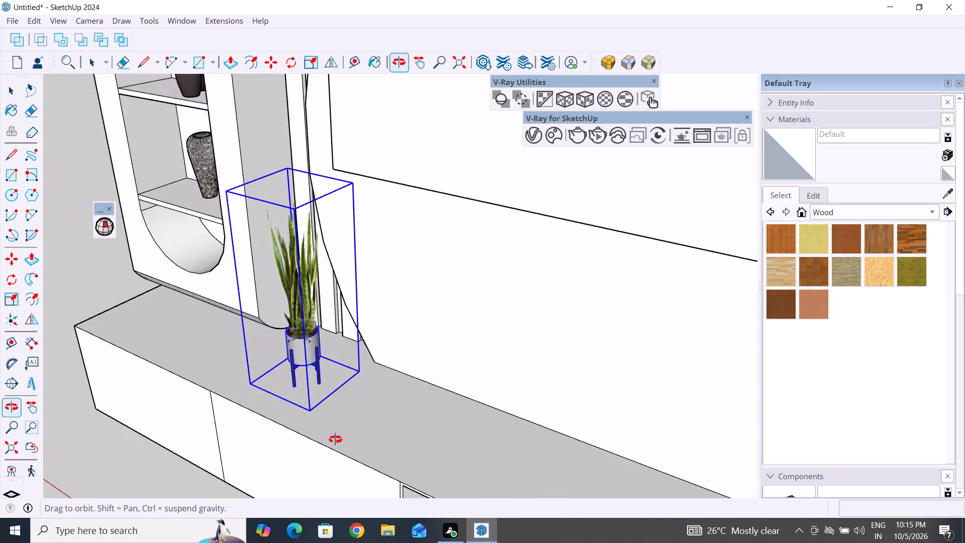
pyautogui.moveTo(335, 439); pyautogui.dragTo(407, 392, button='middle')
pyautogui.scroll(-10, 407, 392)
pyautogui.click(336, 466)
# Examine the furnished wall unit and the decor pieces remaining on the wooden shelf model from several angles.
pyautogui.scroll(-5, 291, 351)
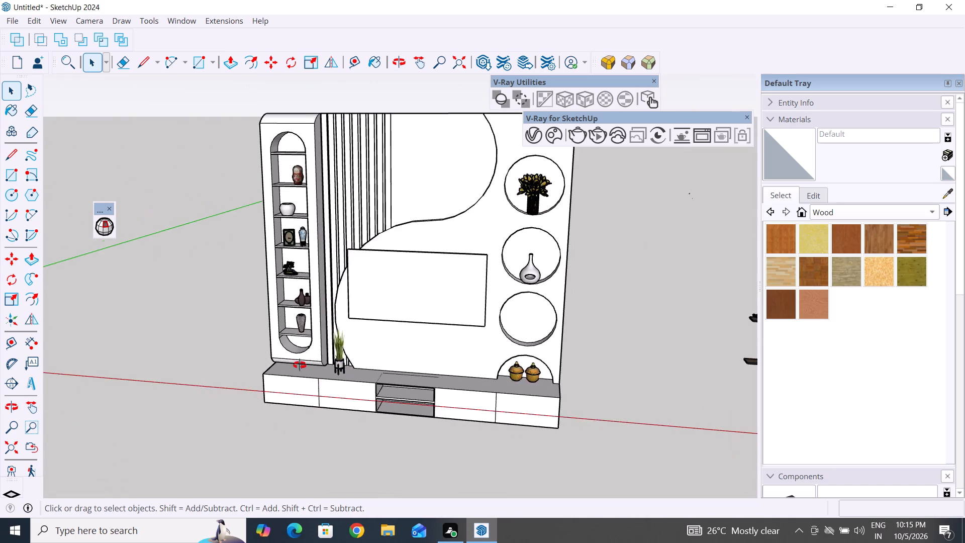
pyautogui.moveTo(299, 363); pyautogui.dragTo(377, 480, button='middle')
pyautogui.scroll(-5, 501, 341)
pyautogui.scroll(7, 662, 310)
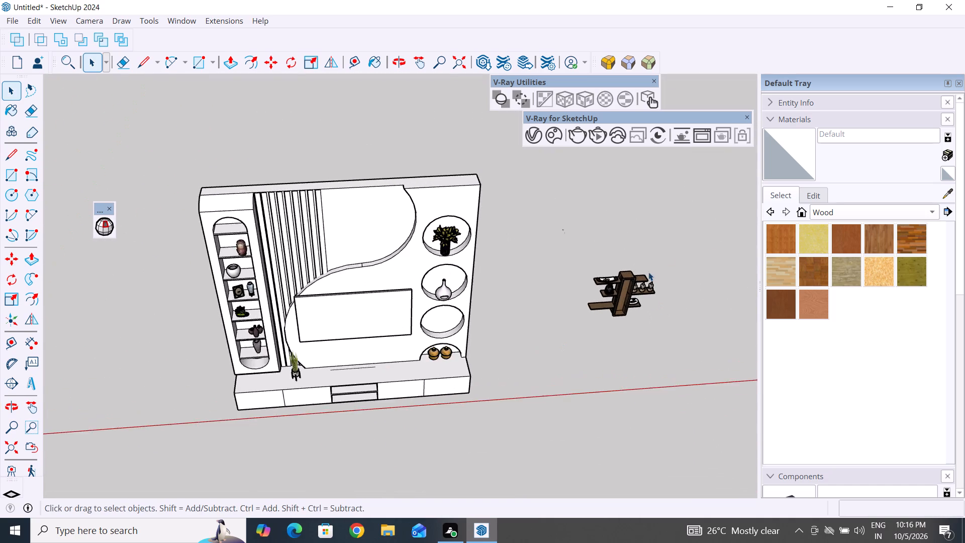
pyautogui.scroll(20, 648, 272)
pyautogui.scroll(1, 648, 272)
pyautogui.scroll(1, 542, 339)
pyautogui.moveTo(536, 344); pyautogui.dragTo(533, 344, button='middle')
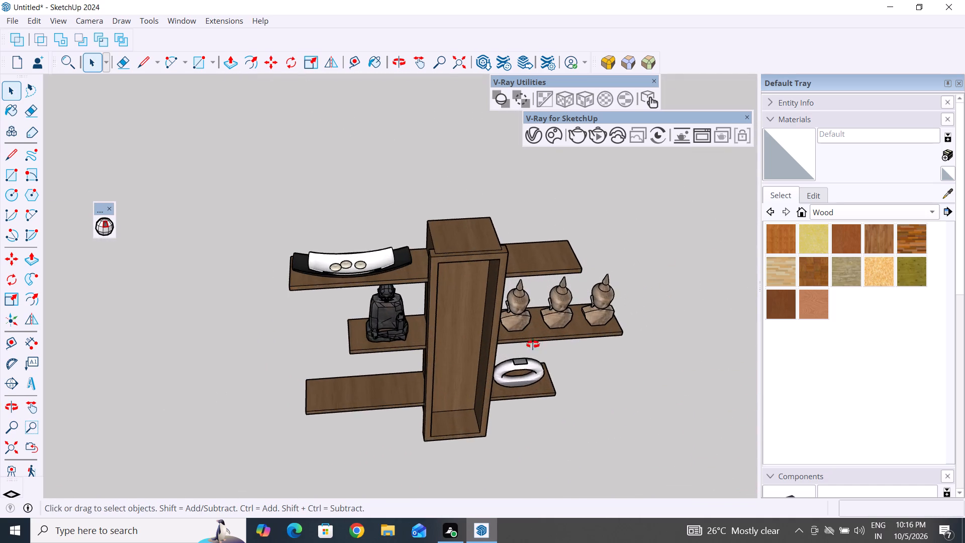
pyautogui.moveTo(533, 344); pyautogui.dragTo(638, 310, button='middle')
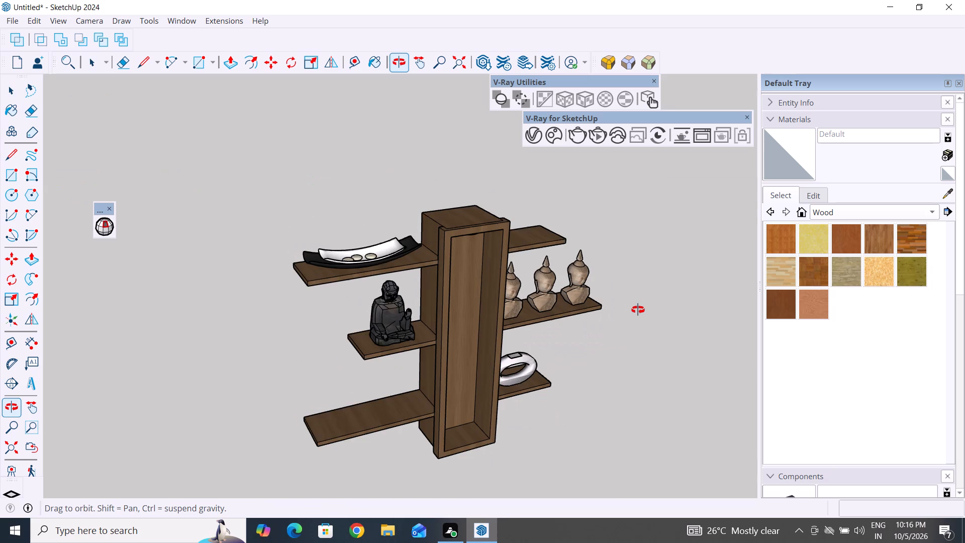
pyautogui.moveTo(638, 310); pyautogui.dragTo(327, 383, button='middle')
pyautogui.scroll(-9, 507, 286)
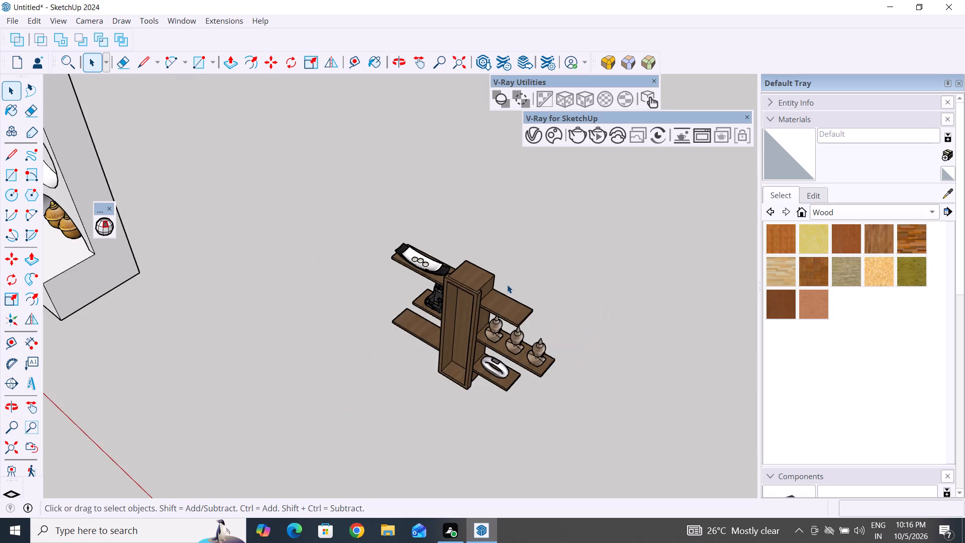
pyautogui.scroll(-1, 507, 285)
pyautogui.moveTo(113, 247); pyautogui.dragTo(291, 162, button='middle')
pyautogui.scroll(-6, 291, 164)
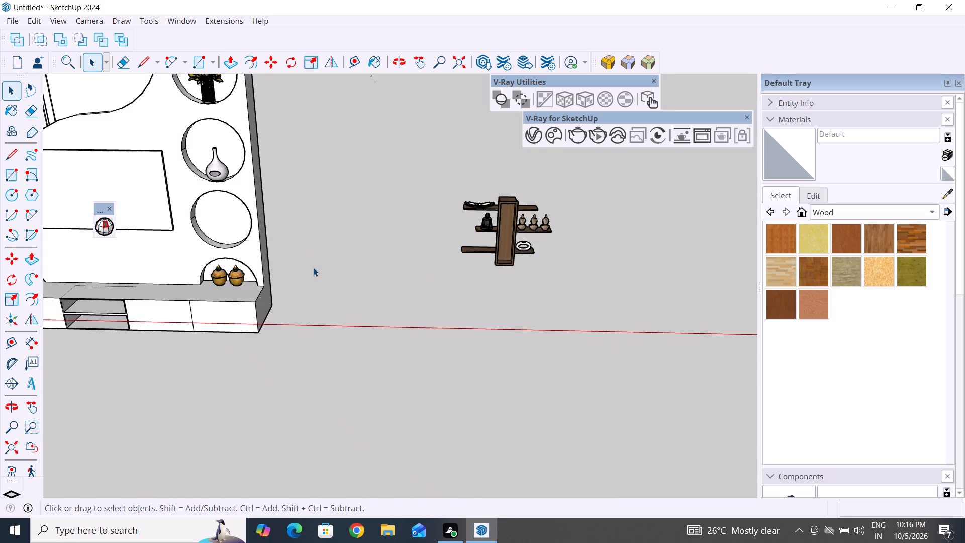
pyautogui.scroll(-3, 313, 267)
pyautogui.moveTo(313, 267); pyautogui.dragTo(329, 187, button='middle')
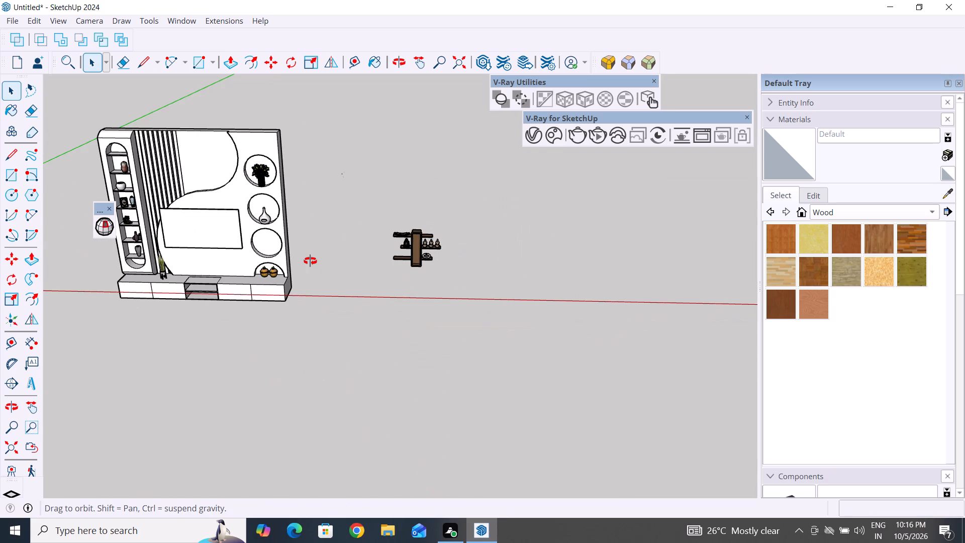
pyautogui.scroll(11, 389, 252)
pyautogui.scroll(-5, 397, 248)
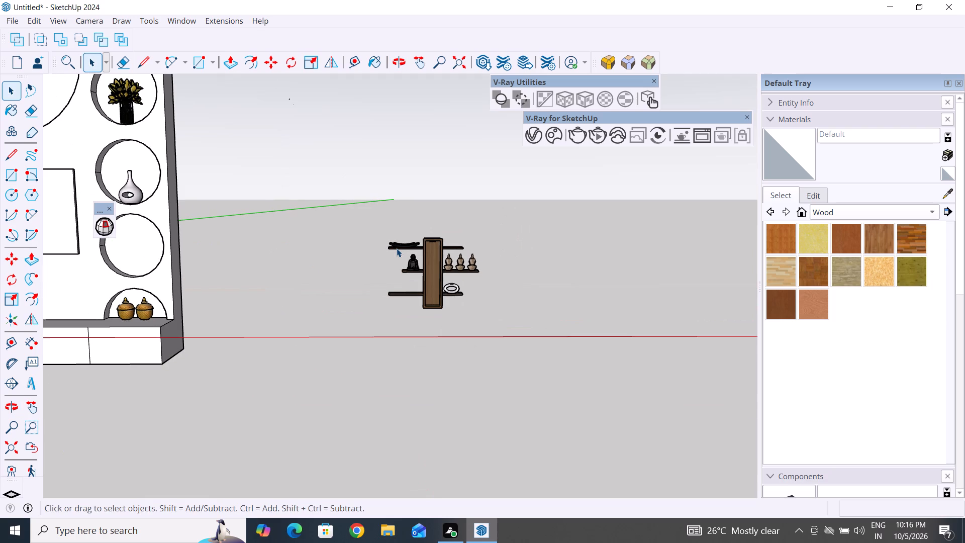
pyautogui.scroll(4, 456, 287)
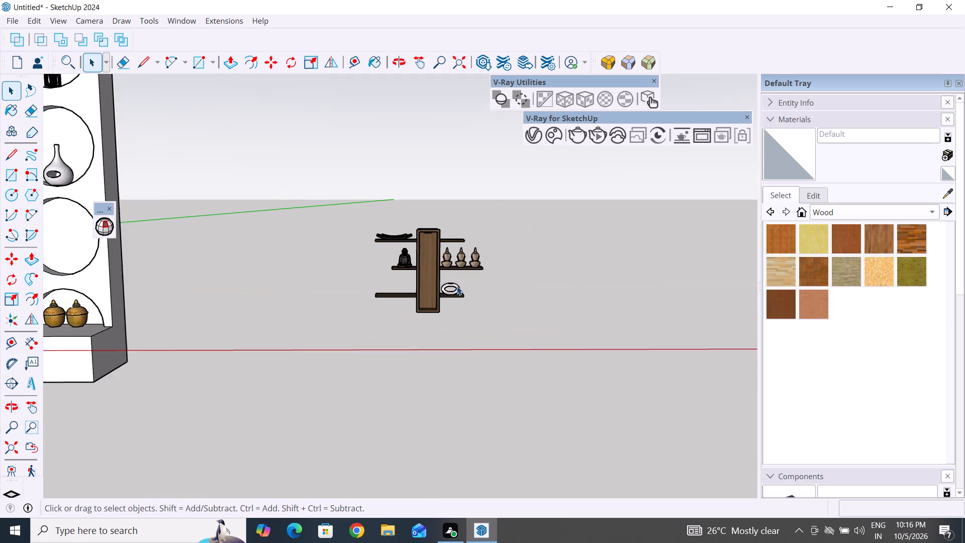
pyautogui.scroll(-9, 457, 286)
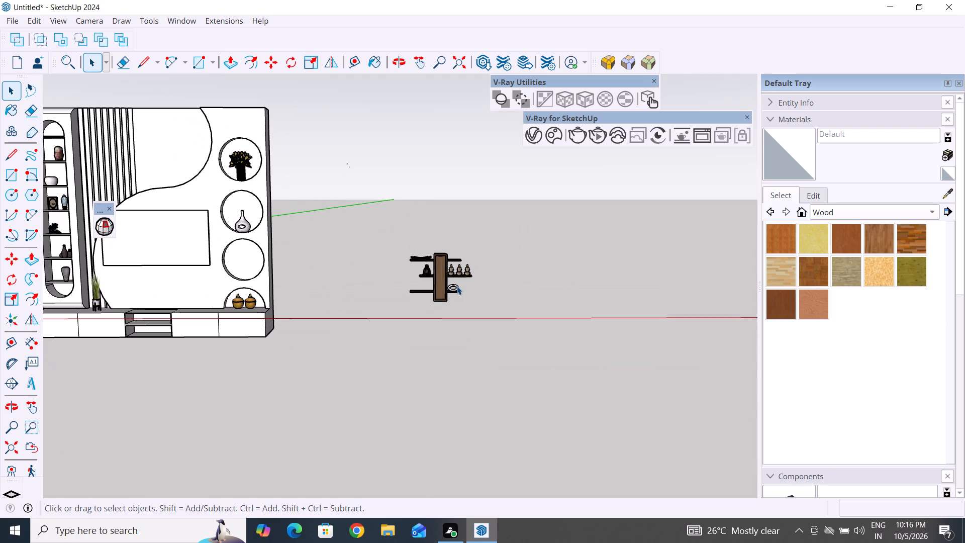
pyautogui.scroll(3, 457, 286)
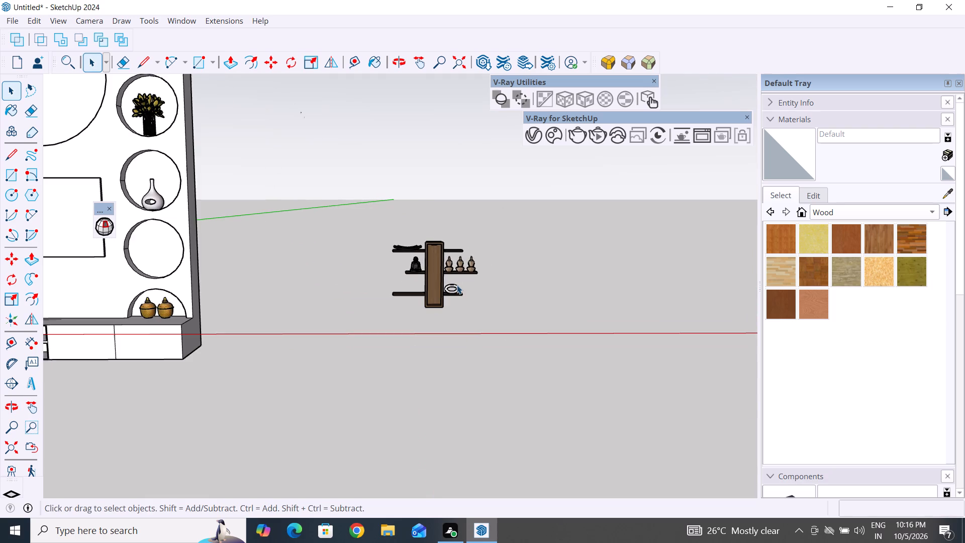
pyautogui.scroll(9, 457, 285)
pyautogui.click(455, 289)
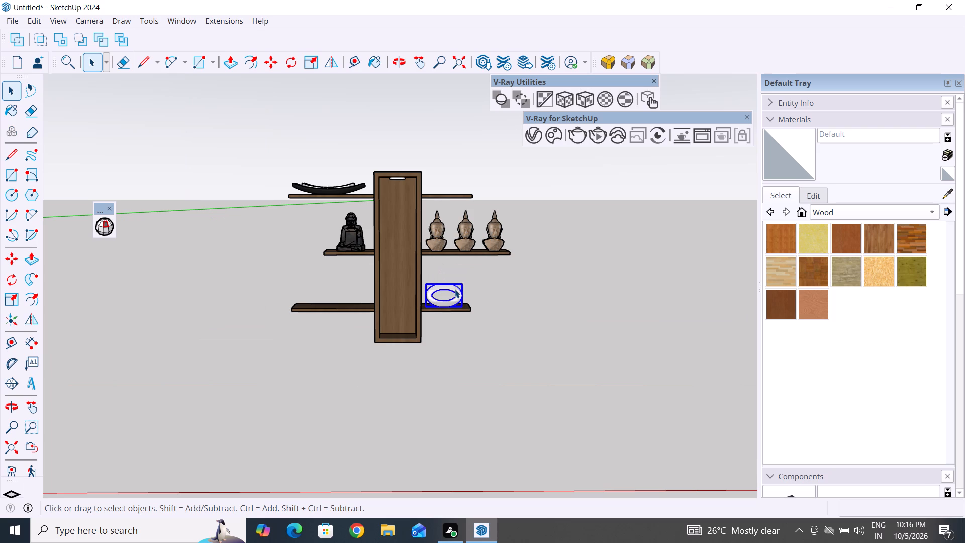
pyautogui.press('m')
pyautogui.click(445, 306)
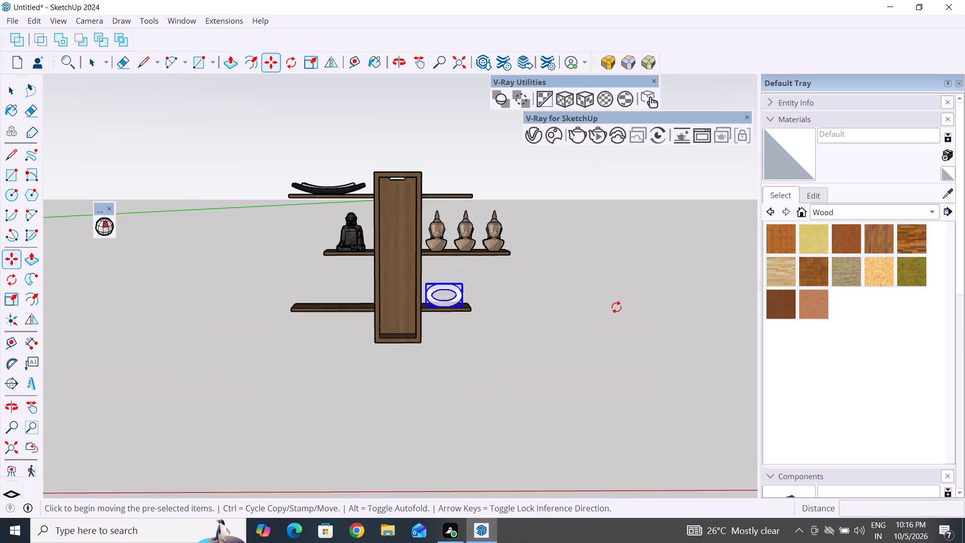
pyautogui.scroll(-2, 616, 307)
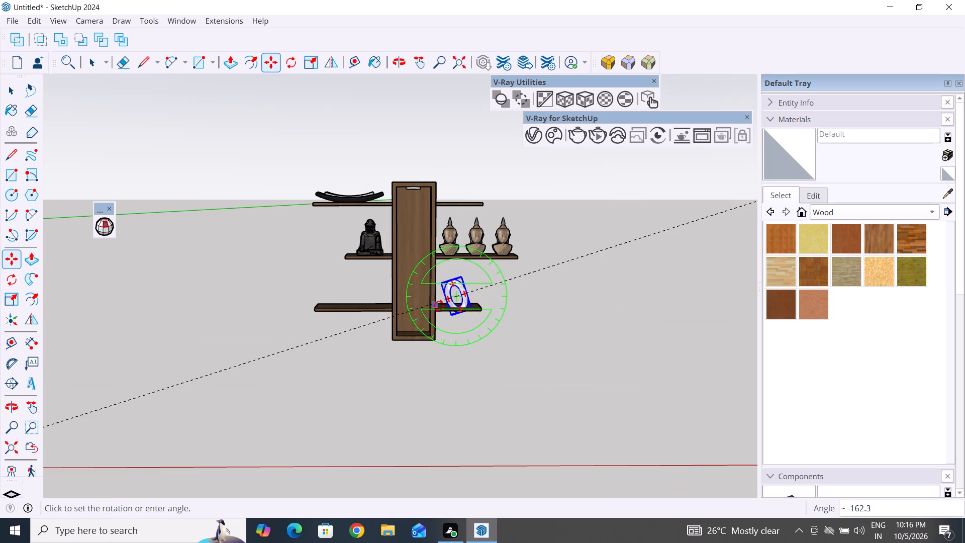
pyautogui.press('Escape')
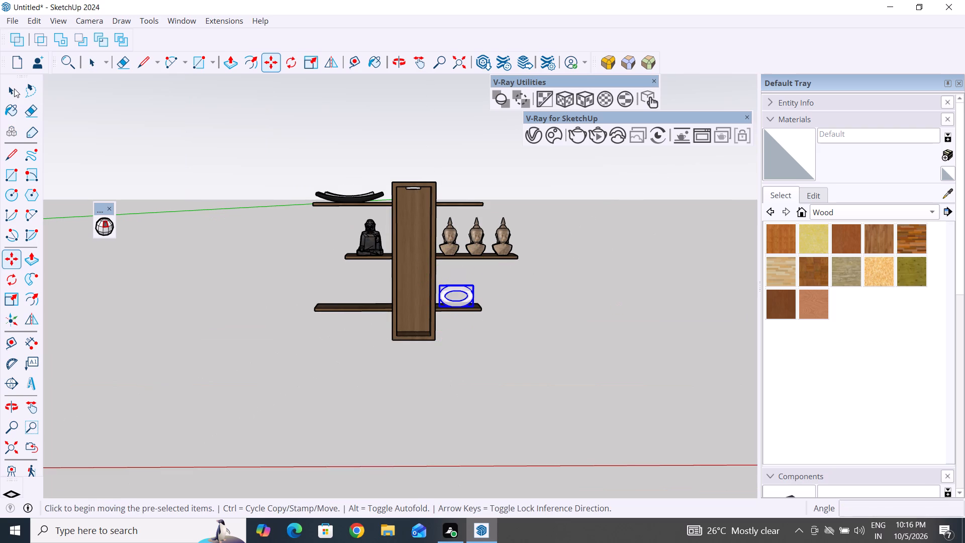
# Move the white ring-shaped vase from the wooden shelf model into the third round niche, about 15' 7 13/16" away, and deselect it.
pyautogui.click(12, 89)
pyautogui.click(193, 295)
pyautogui.click(461, 306)
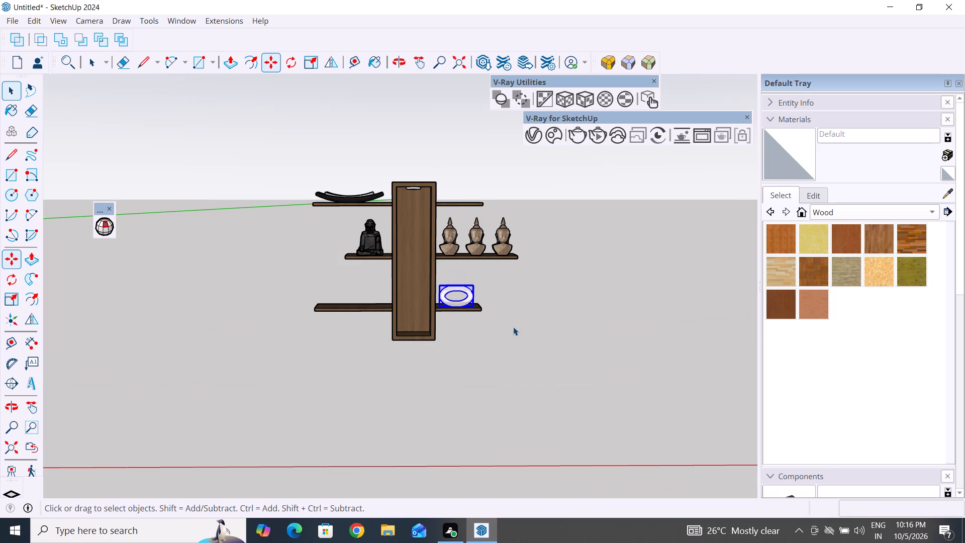
pyautogui.press('m')
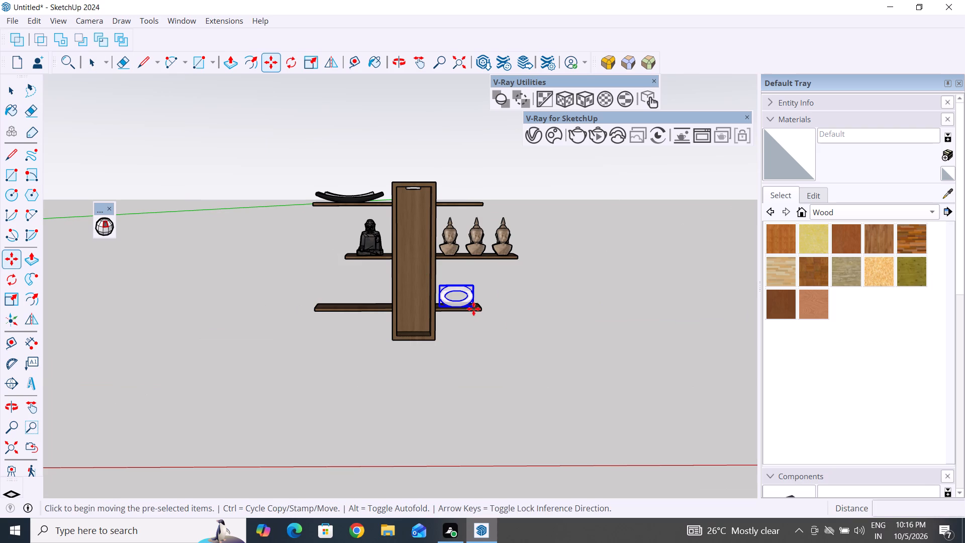
pyautogui.click(473, 309)
pyautogui.scroll(-13, 590, 345)
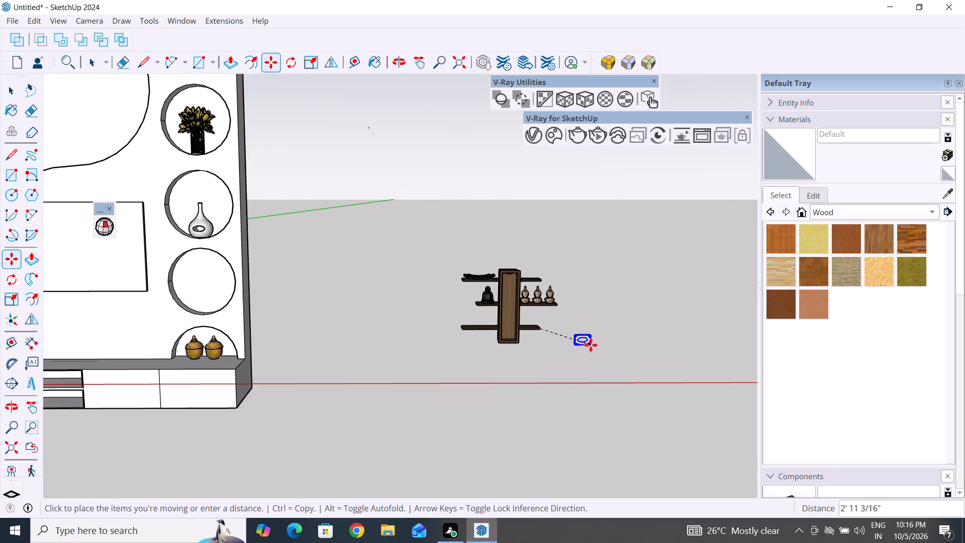
pyautogui.scroll(-4, 591, 345)
pyautogui.scroll(4, 293, 306)
pyautogui.scroll(8, 339, 308)
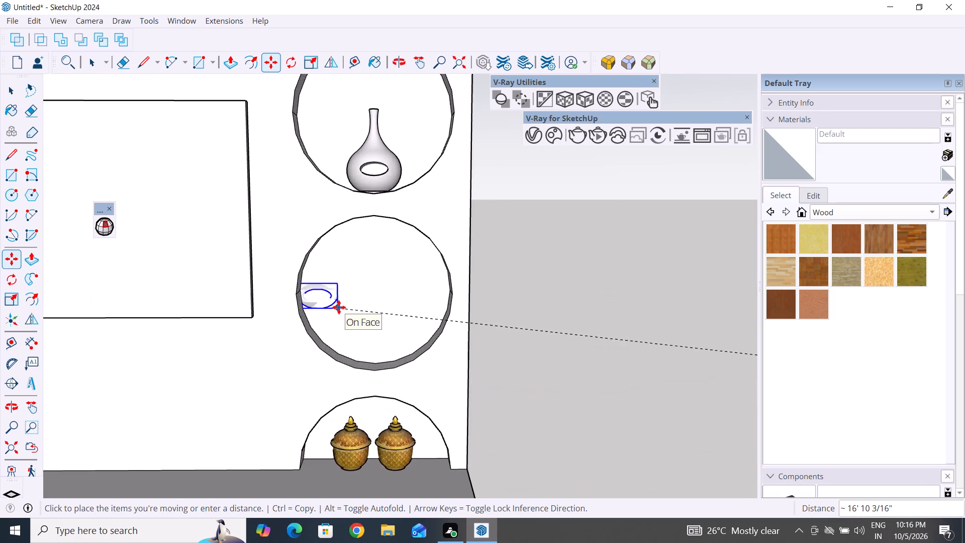
pyautogui.moveTo(355, 333); pyautogui.dragTo(346, 466, button='middle')
pyautogui.scroll(8, 402, 348)
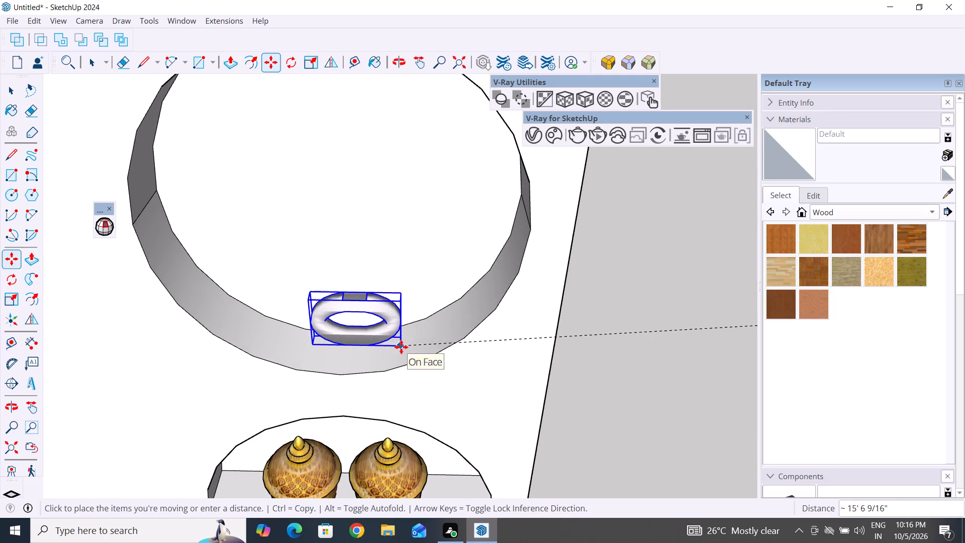
pyautogui.click(391, 358)
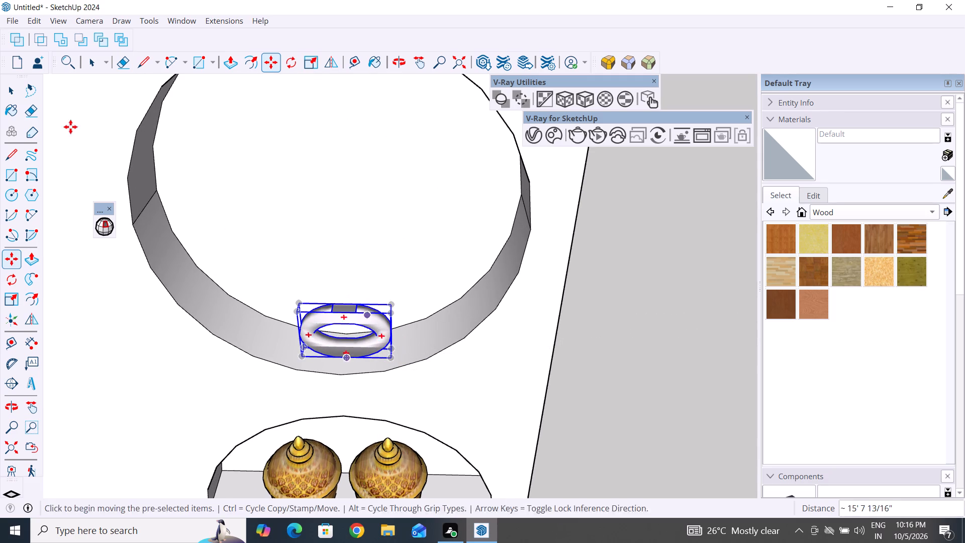
pyautogui.click(10, 85)
pyautogui.click(663, 377)
# Enlarge the ring-shaped vase in the third round niche slightly and uniformly, and deselect it.
pyautogui.scroll(4, 254, 310)
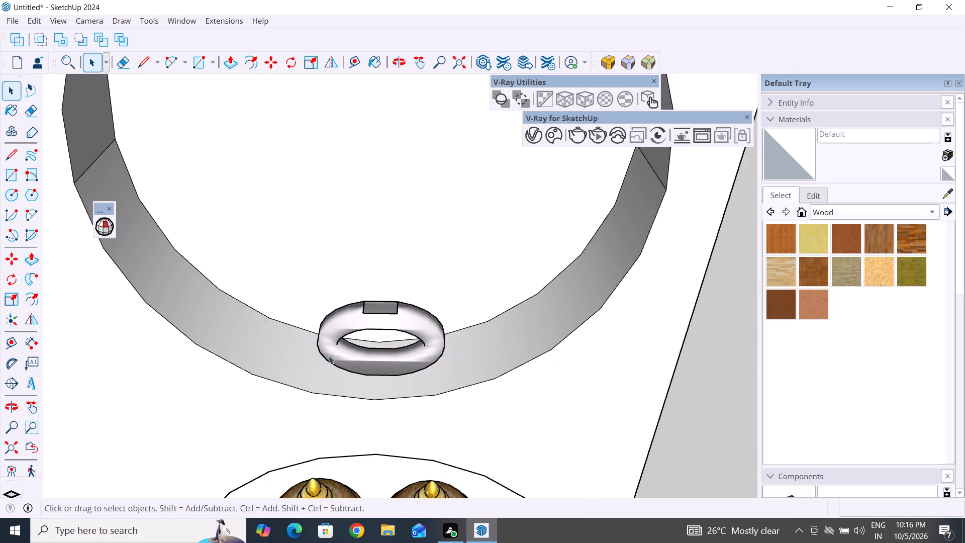
pyautogui.moveTo(382, 365); pyautogui.dragTo(379, 435, button='middle')
pyautogui.scroll(3, 386, 348)
pyautogui.click(391, 360)
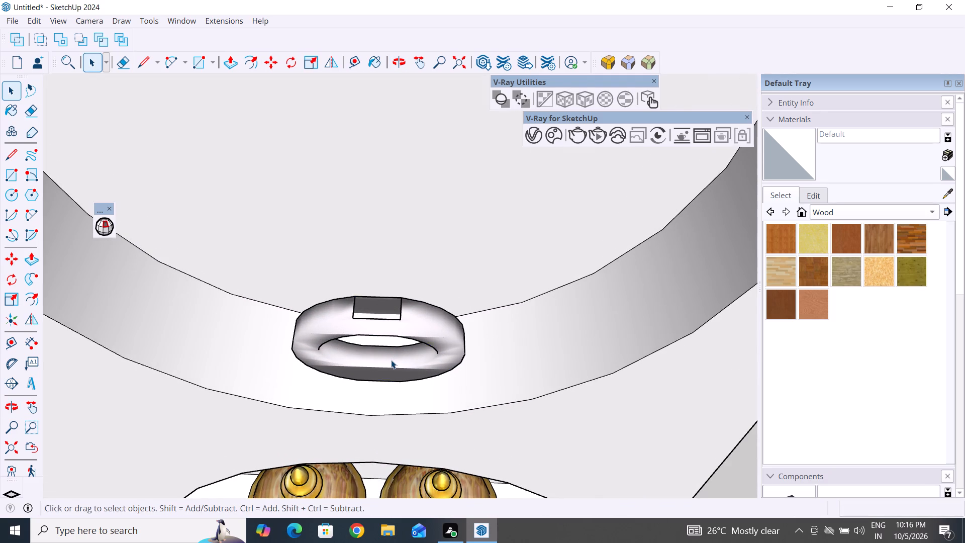
pyautogui.press('s')
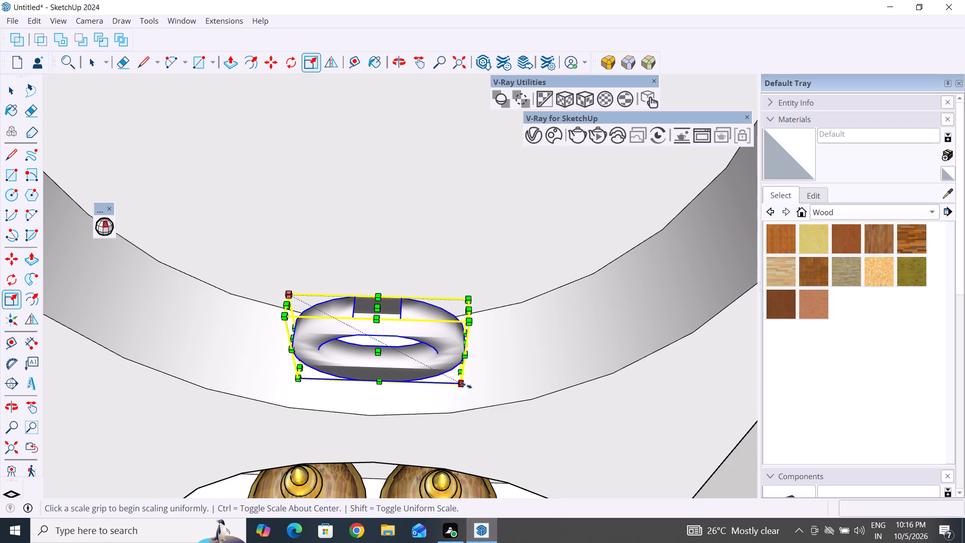
pyautogui.keyDown('ctrl'); pyautogui.moveTo(466, 385); pyautogui.dragTo(473, 414); pyautogui.keyUp('ctrl')
pyautogui.click(21, 97)
pyautogui.scroll(-5, 283, 193)
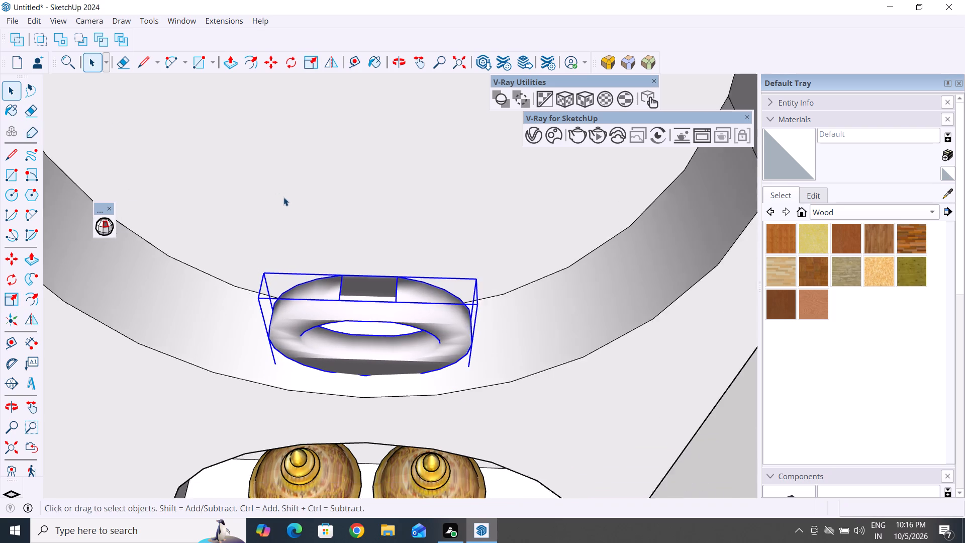
pyautogui.scroll(-10, 283, 197)
pyautogui.scroll(-11, 326, 239)
pyautogui.click(477, 266)
# Nudge the ring-shaped vase about 3/16" at the bottom of its round niche, and deselect it.
pyautogui.scroll(3, 321, 255)
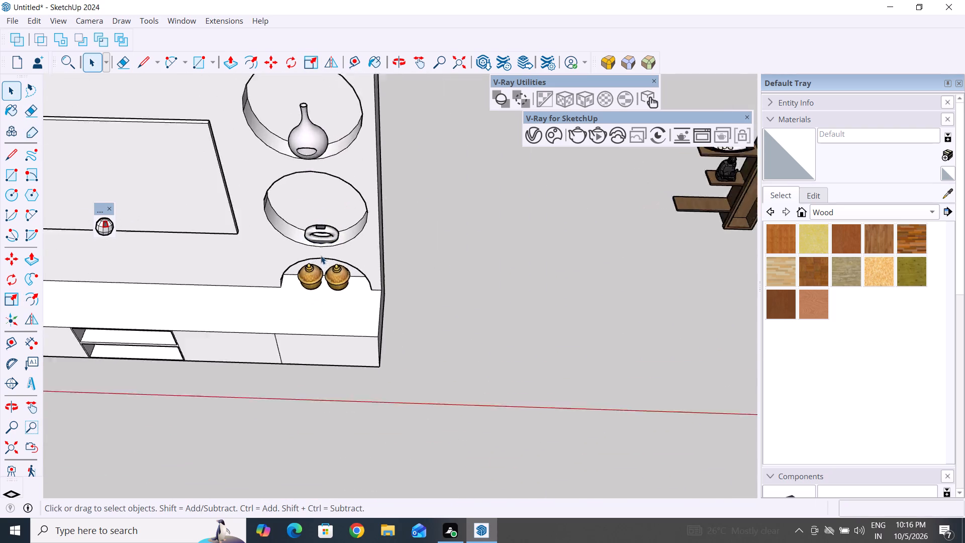
pyautogui.scroll(7, 321, 255)
pyautogui.moveTo(326, 252); pyautogui.dragTo(319, 171, button='middle')
pyautogui.scroll(9, 322, 227)
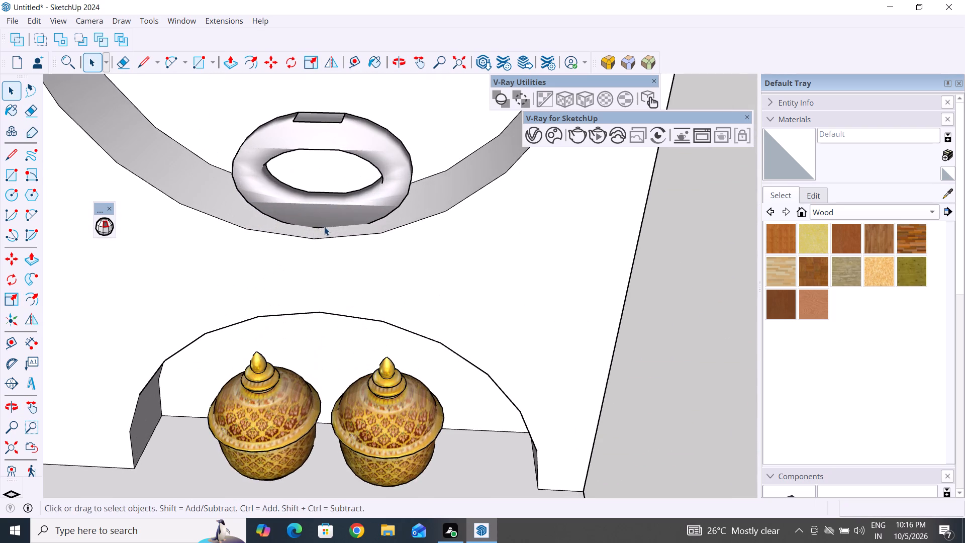
pyautogui.moveTo(324, 226); pyautogui.dragTo(302, 192, button='middle')
pyautogui.click(313, 204)
pyautogui.press('m')
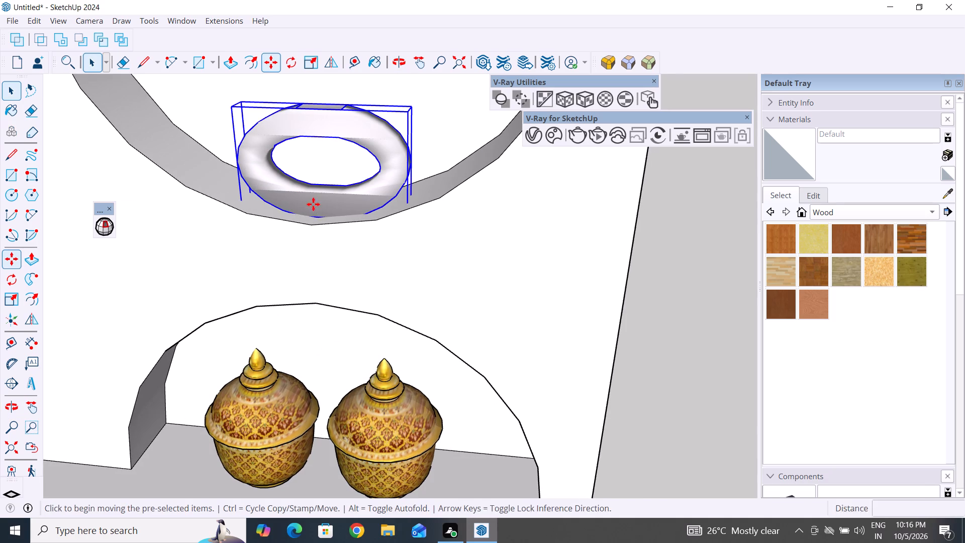
pyautogui.scroll(1, 375, 213)
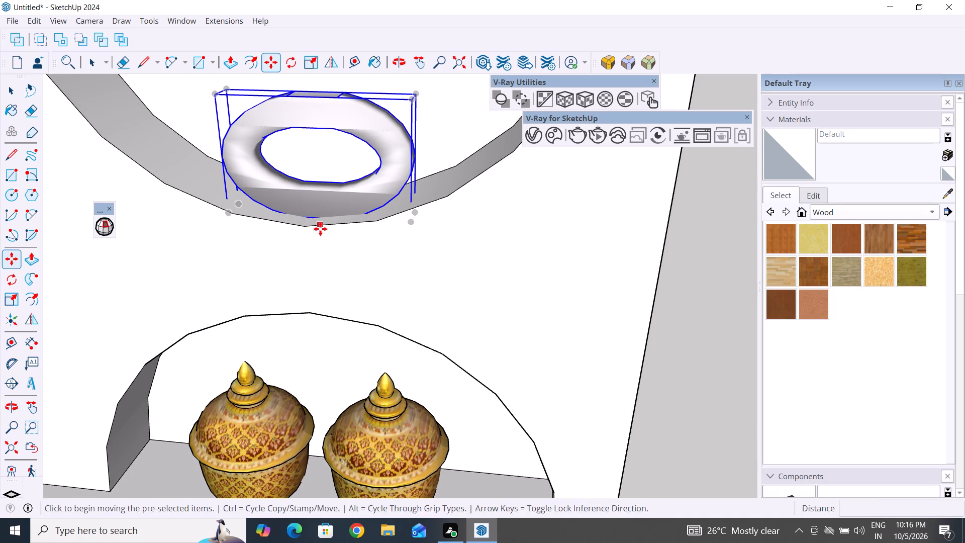
pyautogui.click(320, 227)
pyautogui.click(320, 215)
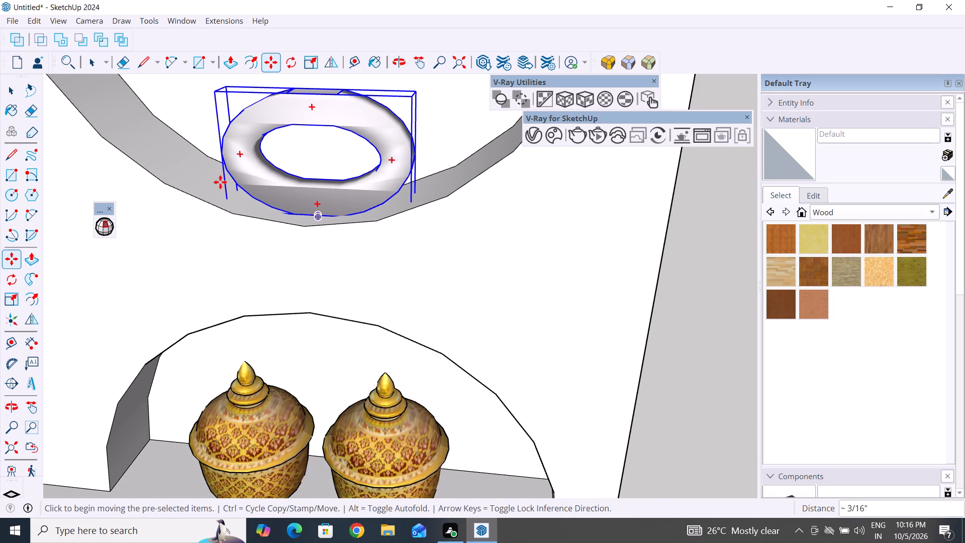
pyautogui.click(16, 86)
pyautogui.scroll(-11, 439, 272)
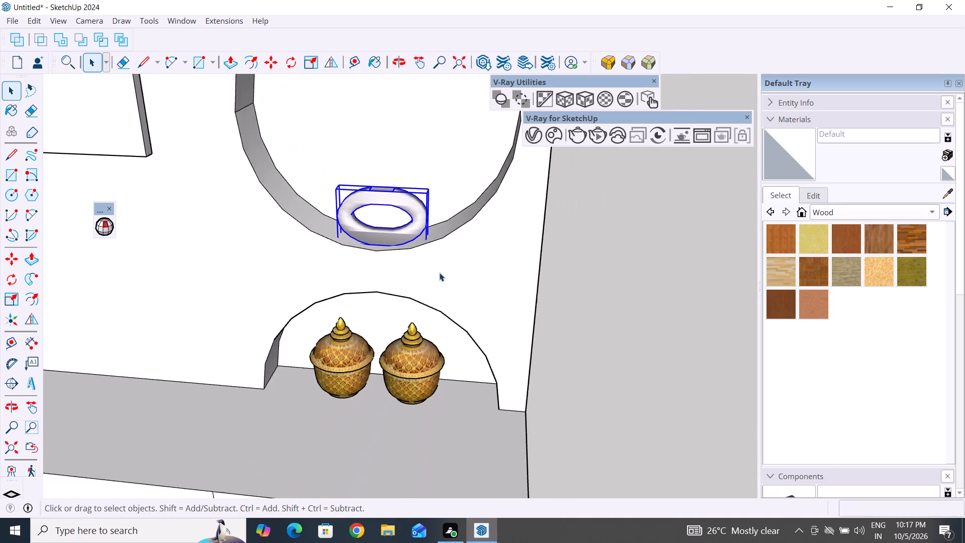
pyautogui.scroll(-4, 439, 273)
pyautogui.click(598, 307)
# Enlarge the ring-shaped vase uniformly about its center by a factor of 1.53 and reduce it slightly to fit the niche.
pyautogui.scroll(-12, 359, 360)
pyautogui.moveTo(383, 404); pyautogui.dragTo(417, 274, button='middle')
pyautogui.scroll(9, 379, 318)
pyautogui.click(377, 309)
pyautogui.scroll(5, 374, 320)
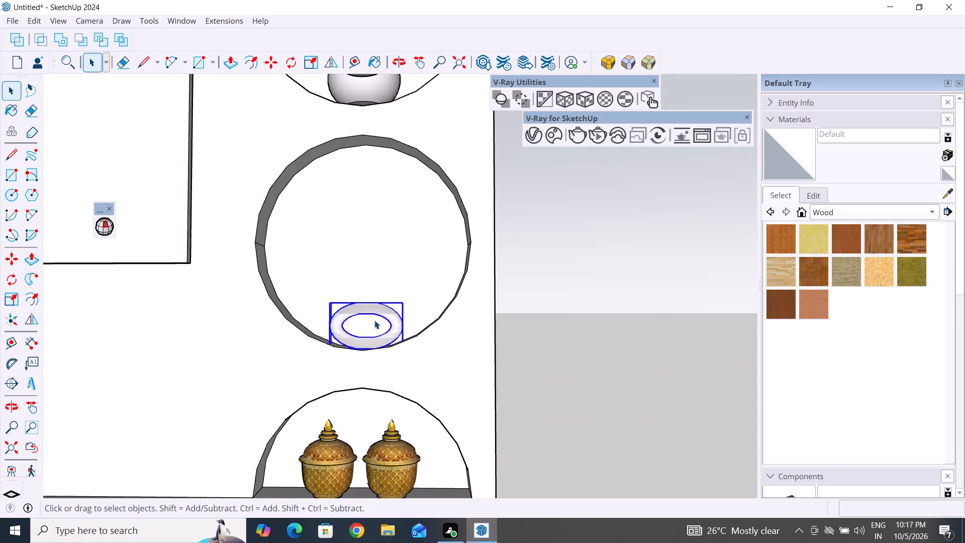
pyautogui.scroll(2, 374, 320)
pyautogui.press('s')
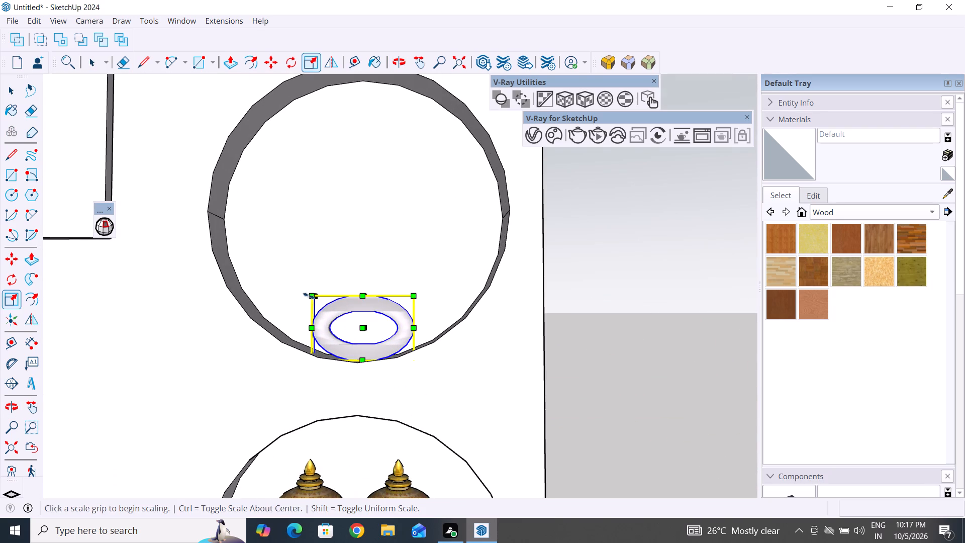
pyautogui.keyDown('ctrl'); pyautogui.moveTo(312, 293); pyautogui.dragTo(300, 256); pyautogui.keyUp('ctrl')
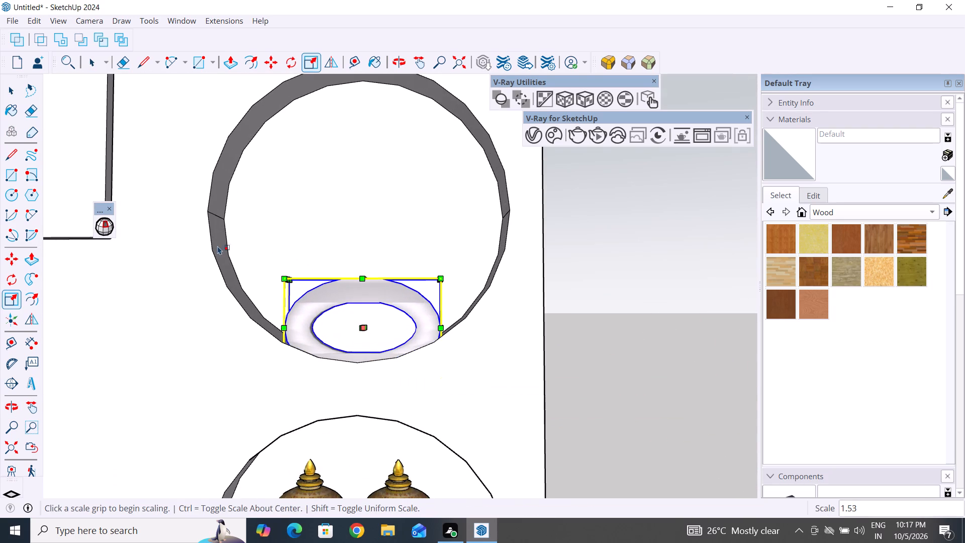
pyautogui.keyDown('ctrl'); pyautogui.moveTo(283, 277); pyautogui.dragTo(288, 283); pyautogui.keyUp('ctrl')
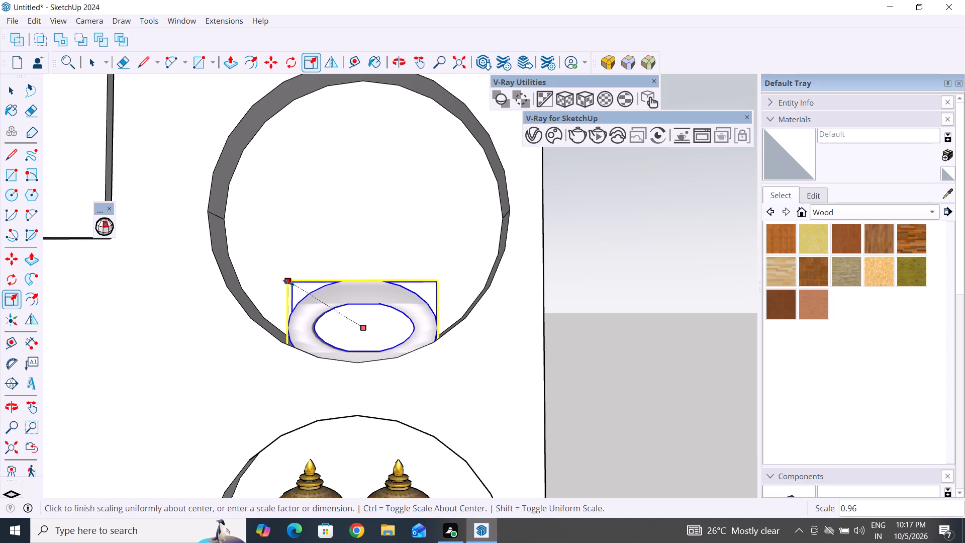
pyautogui.keyDown('ctrl'); pyautogui.moveTo(288, 283); pyautogui.dragTo(295, 287); pyautogui.keyUp('ctrl')
pyautogui.click(12, 87)
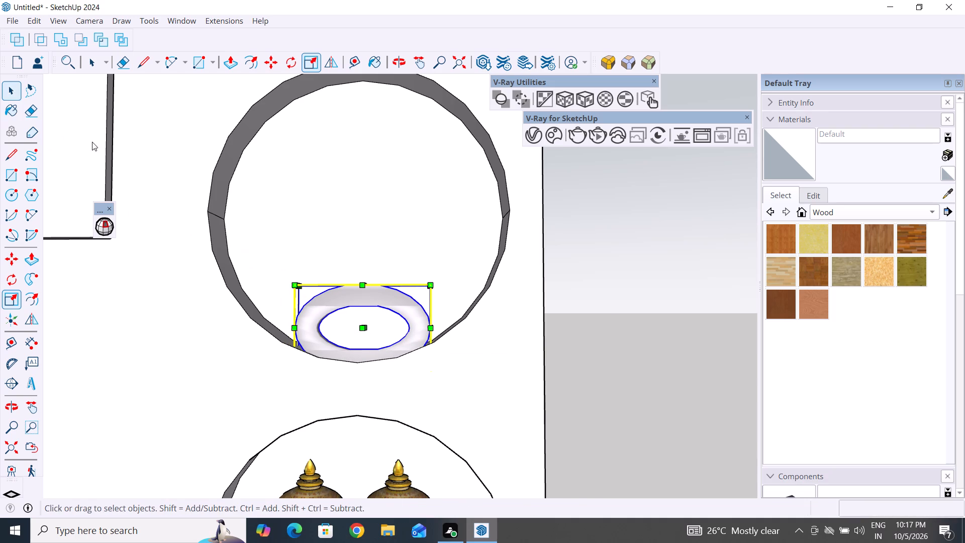
pyautogui.click(621, 303)
# Raise the ring-shaped vase about 1 7/8" so that its base sits on the niche's lowest point.
pyautogui.click(366, 289)
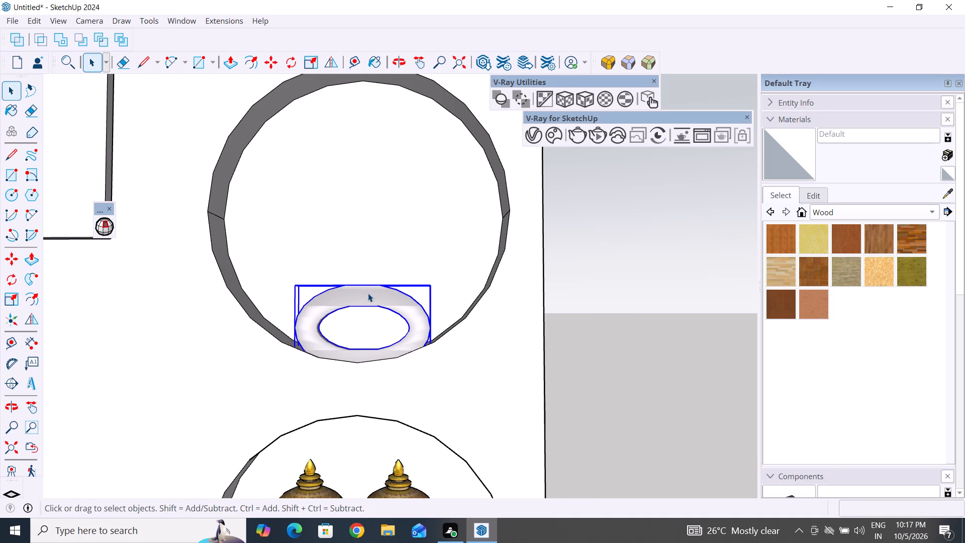
pyautogui.press('m')
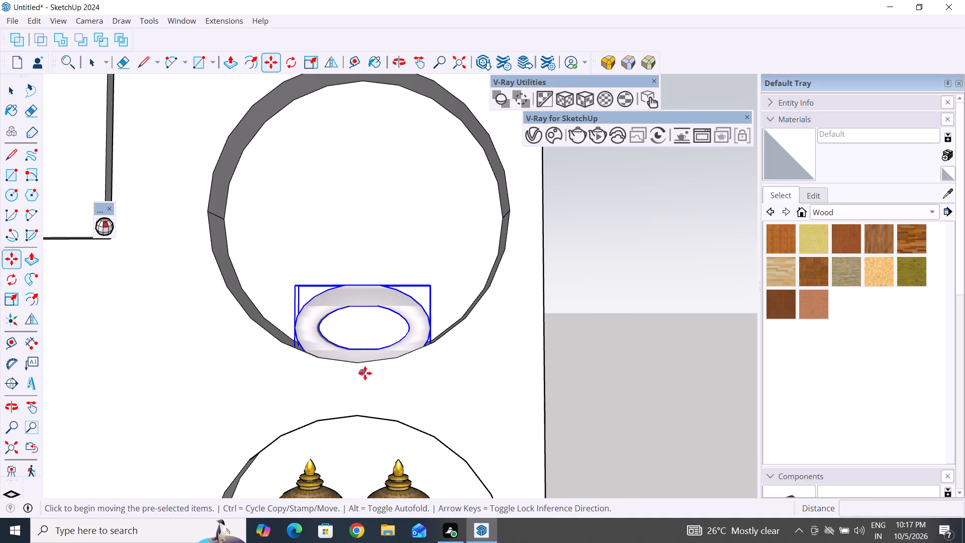
pyautogui.click(364, 373)
pyautogui.click(362, 360)
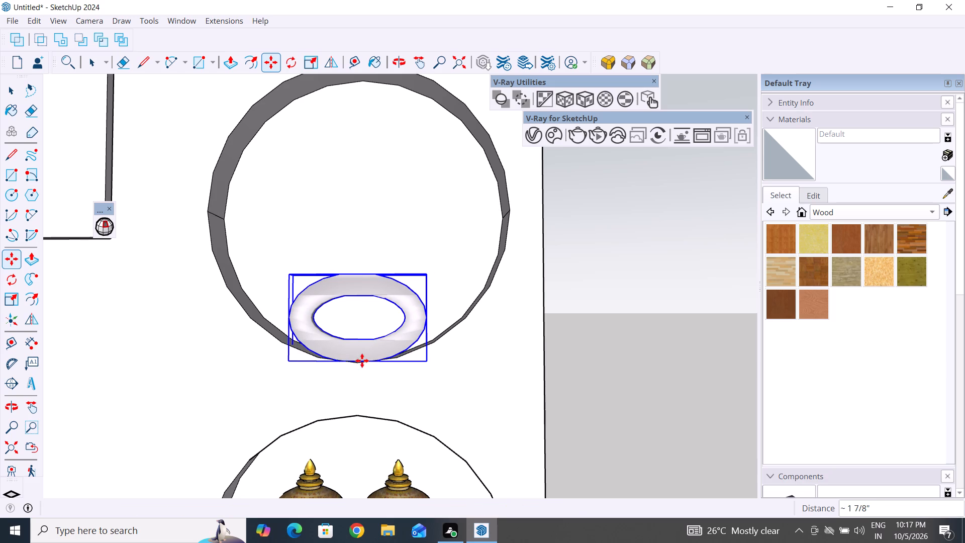
# Move the ring-shaped vase 1" deeper into the round niche and deselect it.
pyautogui.moveTo(623, 438); pyautogui.dragTo(561, 542, button='middle')
pyautogui.moveTo(385, 351); pyautogui.dragTo(387, 512, button='middle')
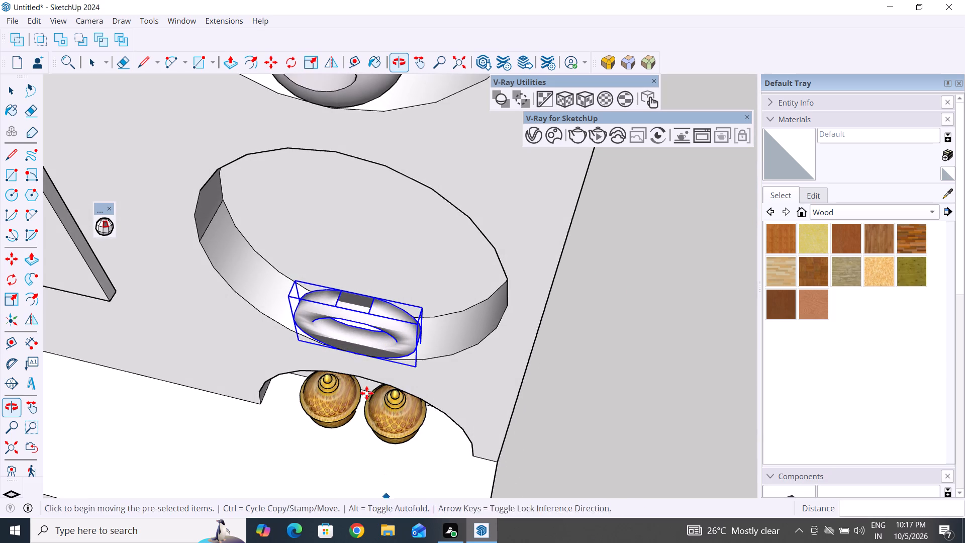
pyautogui.click(354, 288)
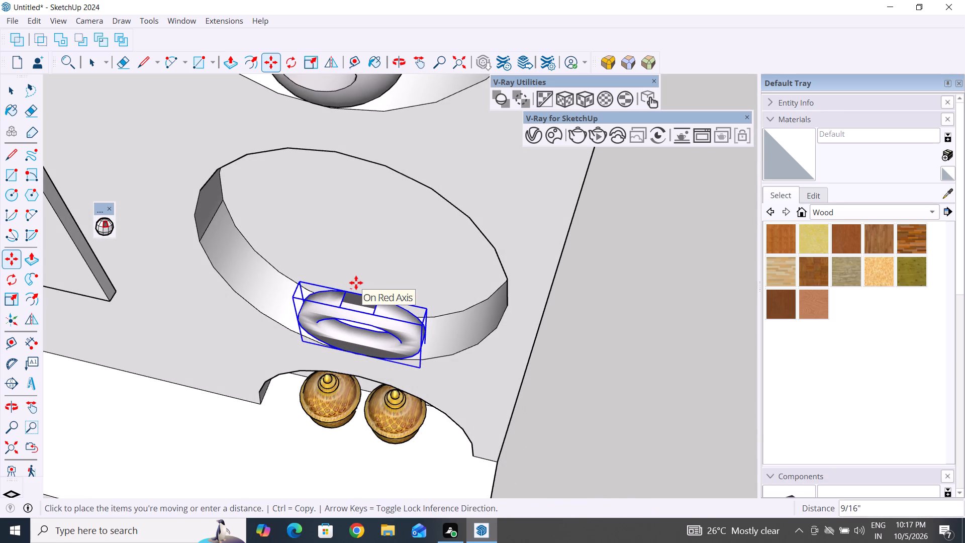
pyautogui.click(359, 277)
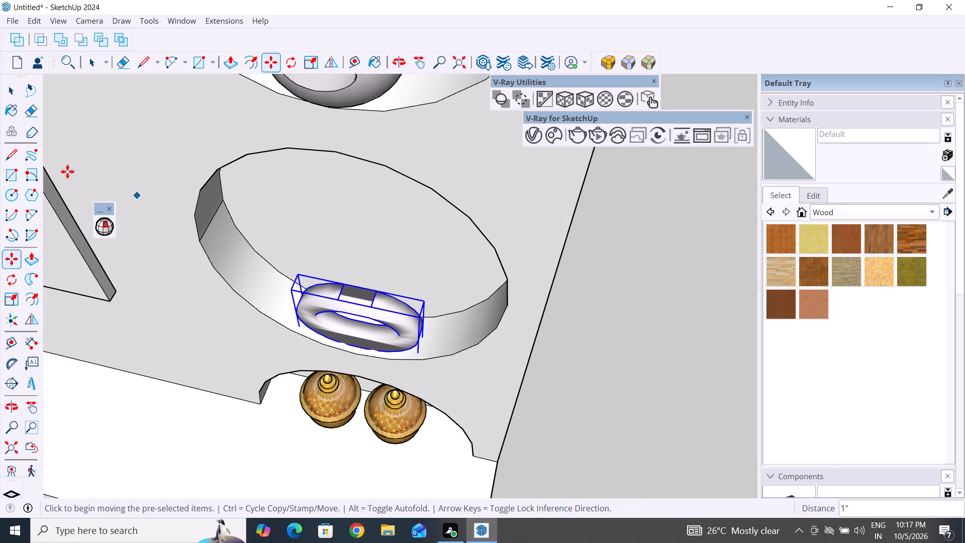
pyautogui.click(13, 91)
pyautogui.click(615, 358)
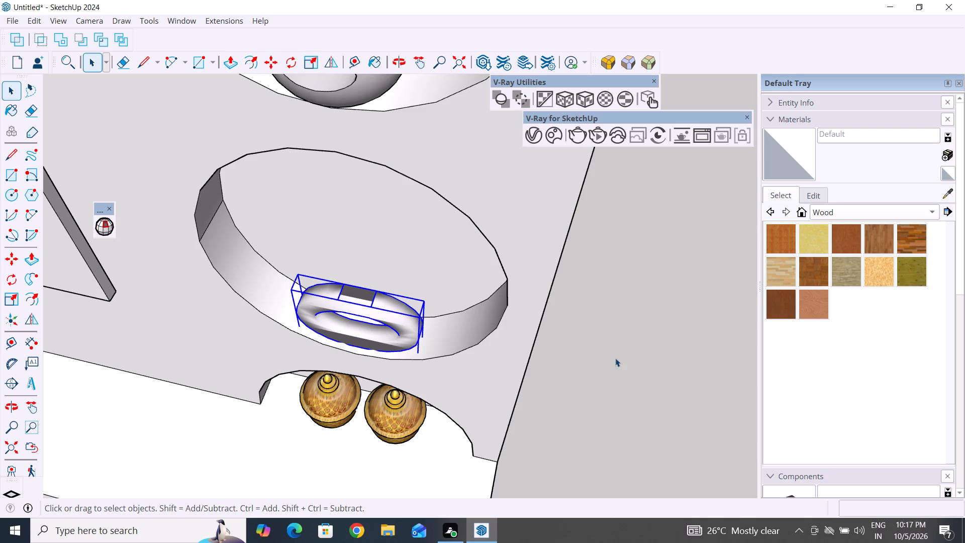
# Examine the furnished wall unit from several angles, checking the round niches and the ornaments on the arched shelf column.
pyautogui.scroll(-9, 488, 410)
pyautogui.moveTo(475, 406); pyautogui.dragTo(536, 265, button='middle')
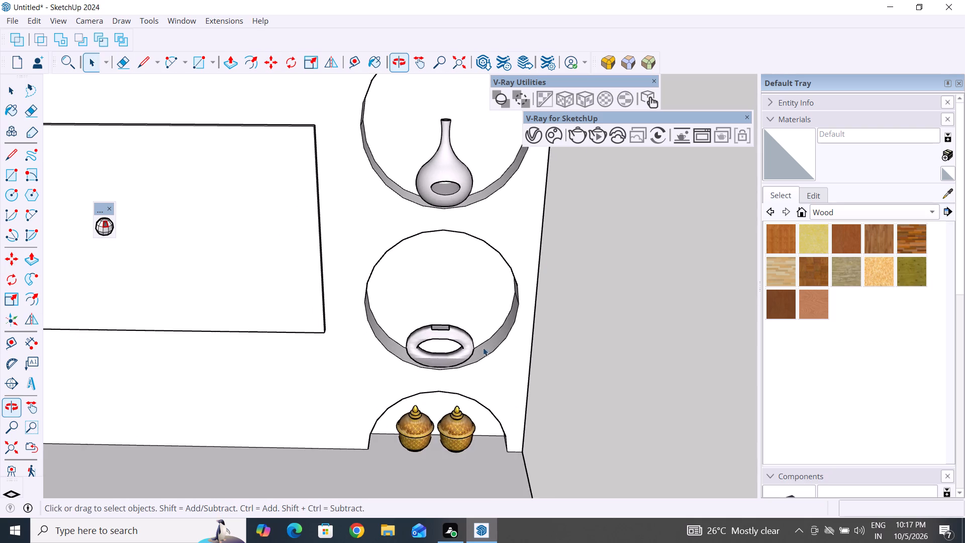
pyautogui.scroll(2, 460, 375)
pyautogui.scroll(-13, 459, 375)
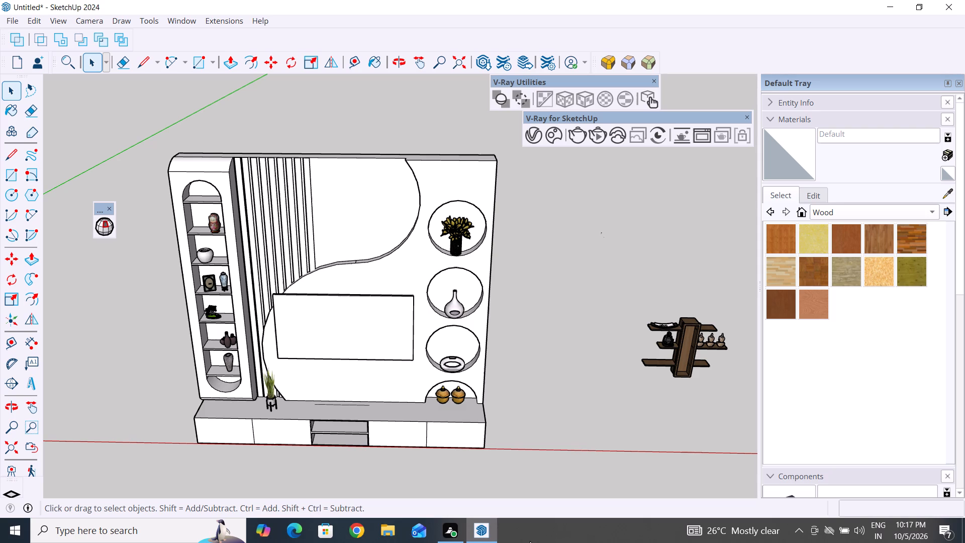
pyautogui.moveTo(368, 377); pyautogui.dragTo(532, 356, button='middle')
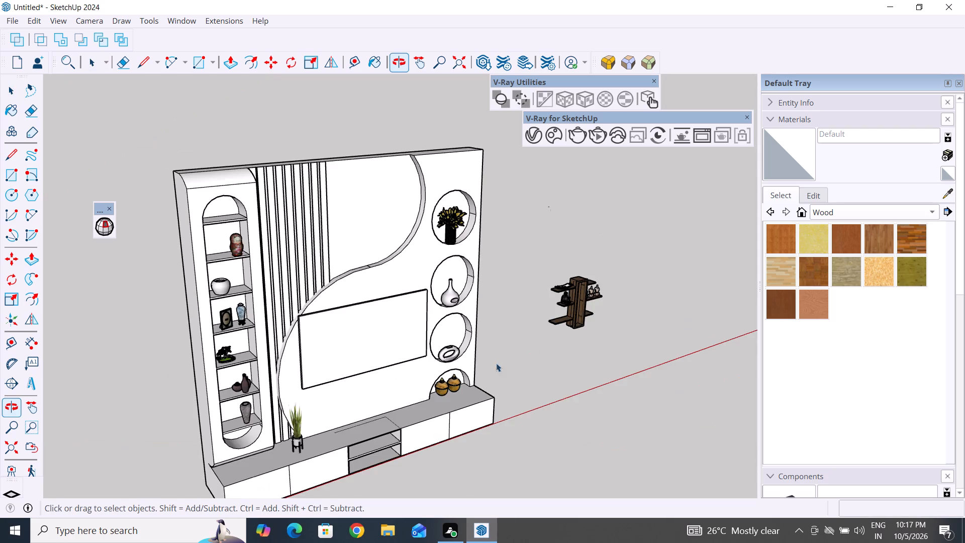
pyautogui.scroll(2, 335, 372)
pyautogui.scroll(4, 235, 333)
pyautogui.moveTo(215, 314); pyautogui.dragTo(146, 266, button='middle')
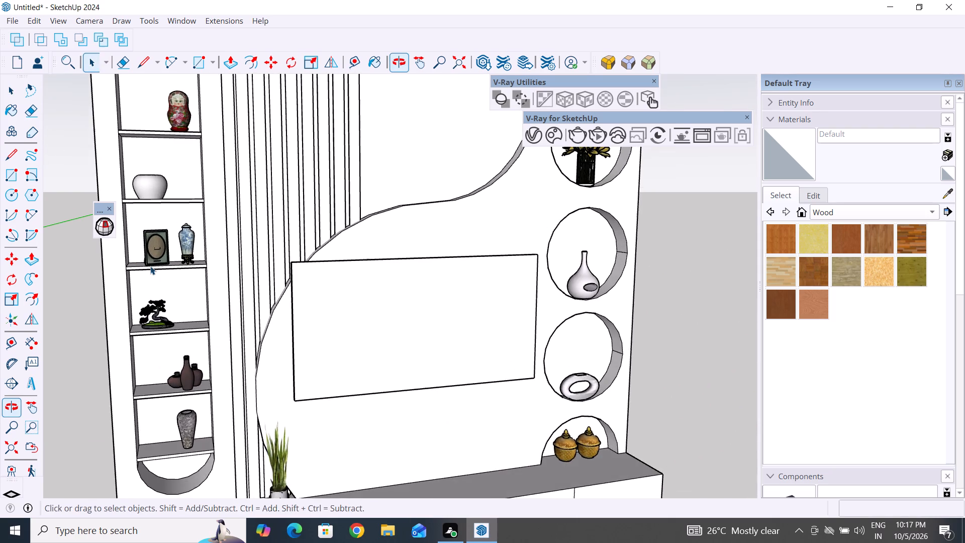
pyautogui.scroll(3, 150, 266)
pyautogui.moveTo(172, 363); pyautogui.dragTo(71, 408, button='middle')
pyautogui.scroll(1, 78, 408)
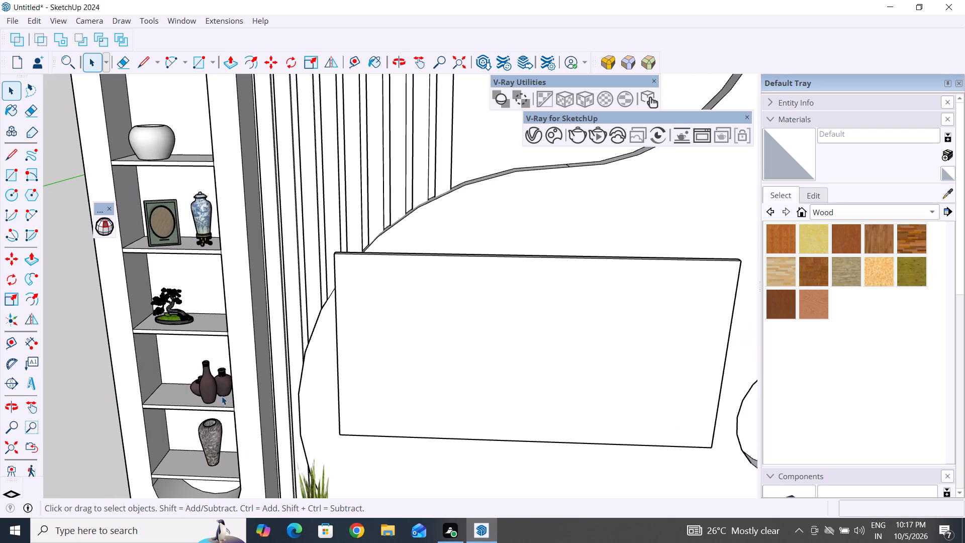
pyautogui.scroll(-4, 222, 396)
pyautogui.moveTo(199, 440); pyautogui.dragTo(247, 356, button='middle')
pyautogui.scroll(-1, 593, 165)
pyautogui.moveTo(668, 264); pyautogui.dragTo(655, 294, button='middle')
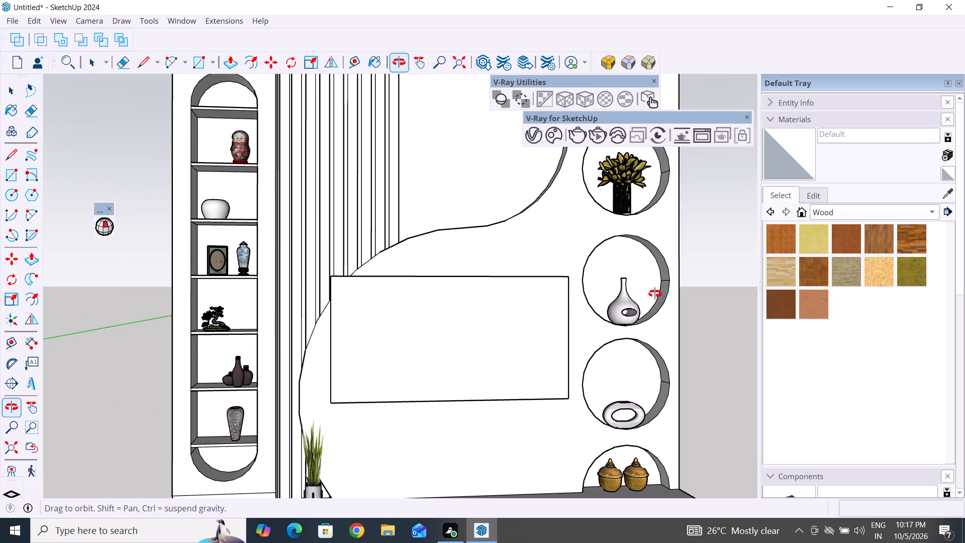
pyautogui.moveTo(655, 294); pyautogui.dragTo(571, 320, button='middle')
pyautogui.scroll(7, 254, 392)
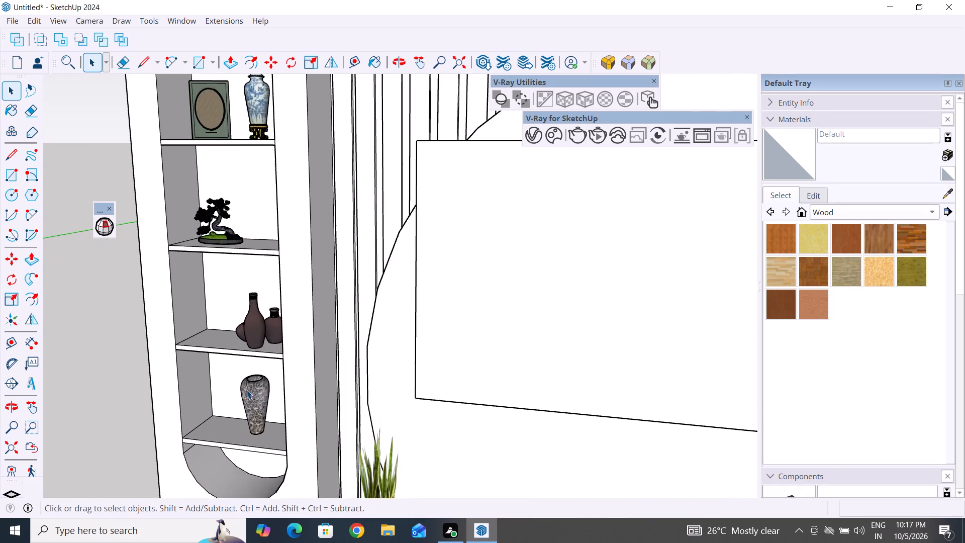
# Select the patterned vase on the lowest shelf of the arched column for scaling.
pyautogui.scroll(8, 247, 390)
pyautogui.click(261, 406)
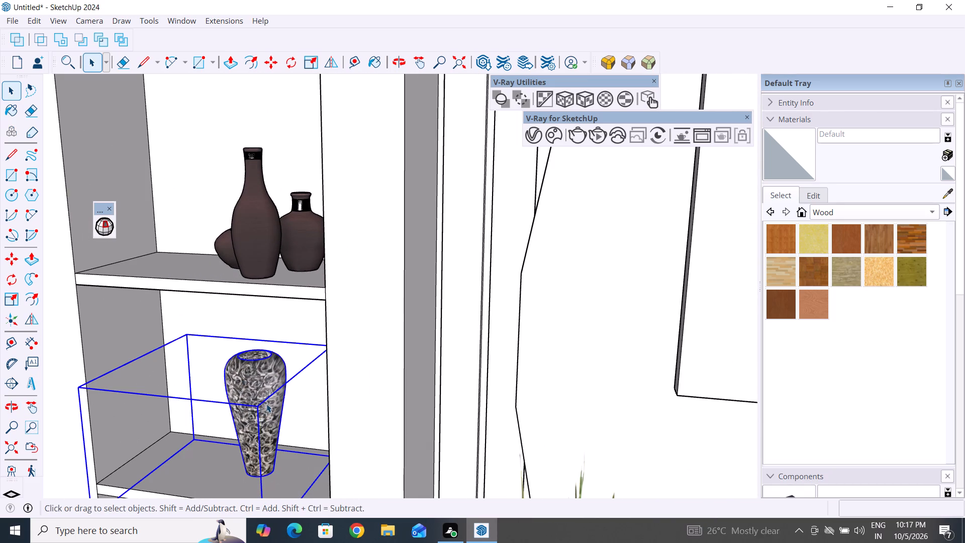
pyautogui.press('s')
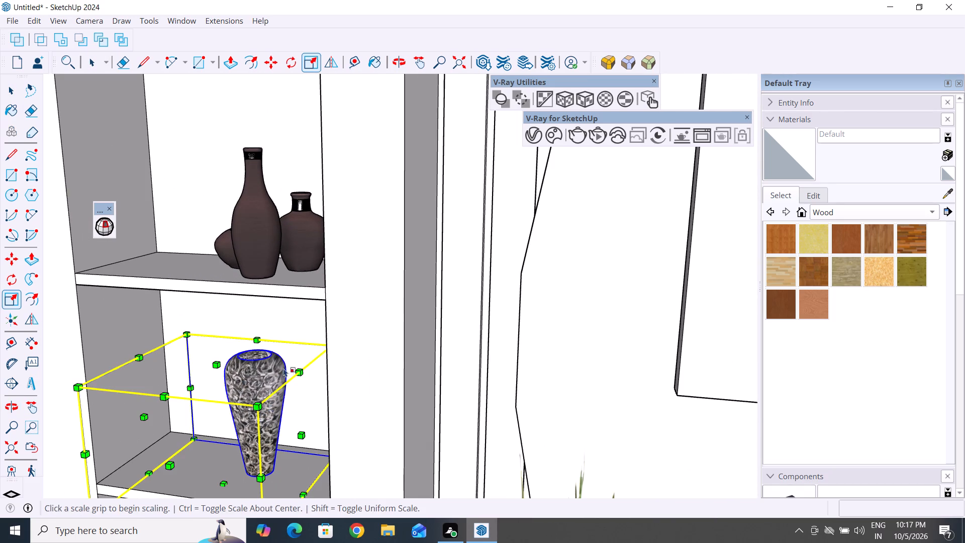
pyautogui.scroll(-16, 287, 363)
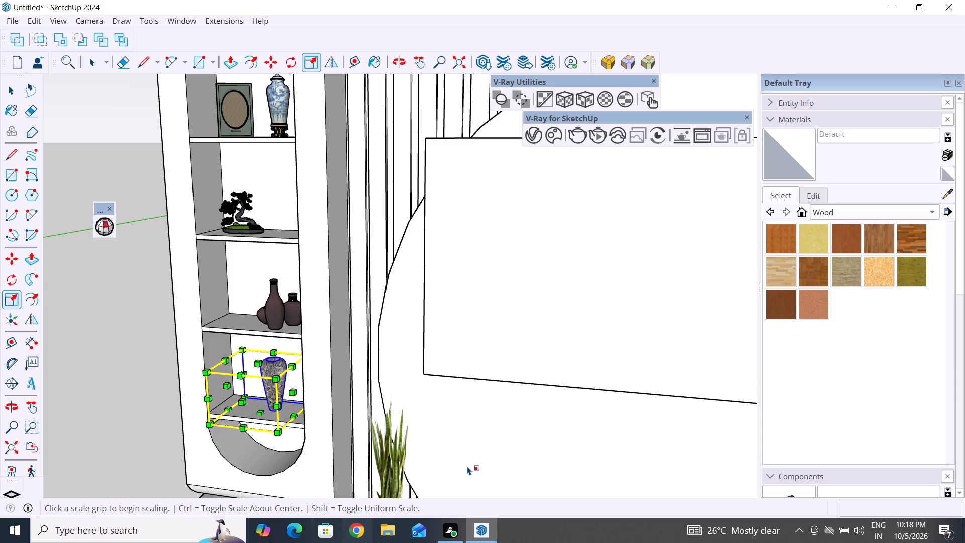
# Save the model as TV AND SHOW CASE in the Sketchup intership file folder under Documents.
pyautogui.click(12, 21)
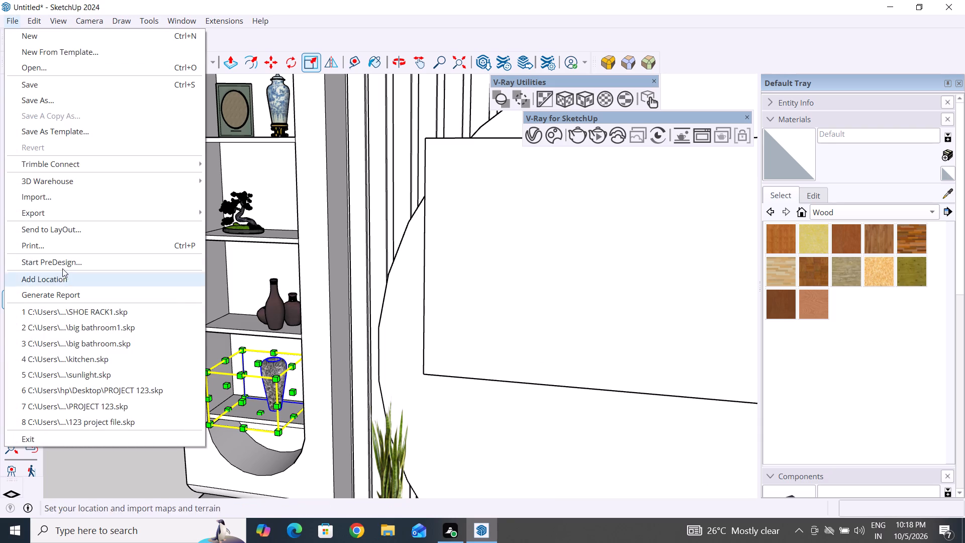
pyautogui.click(80, 94)
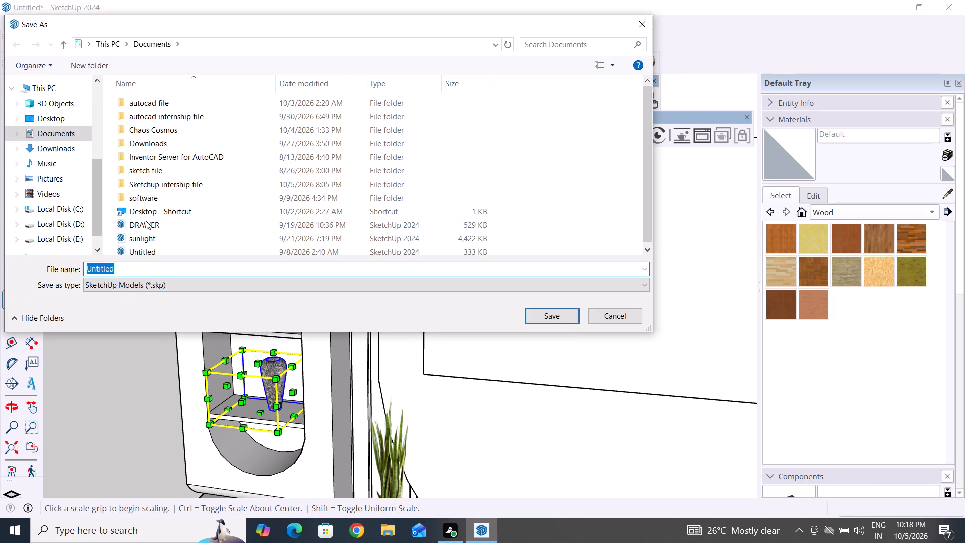
pyautogui.doubleClick(171, 185)
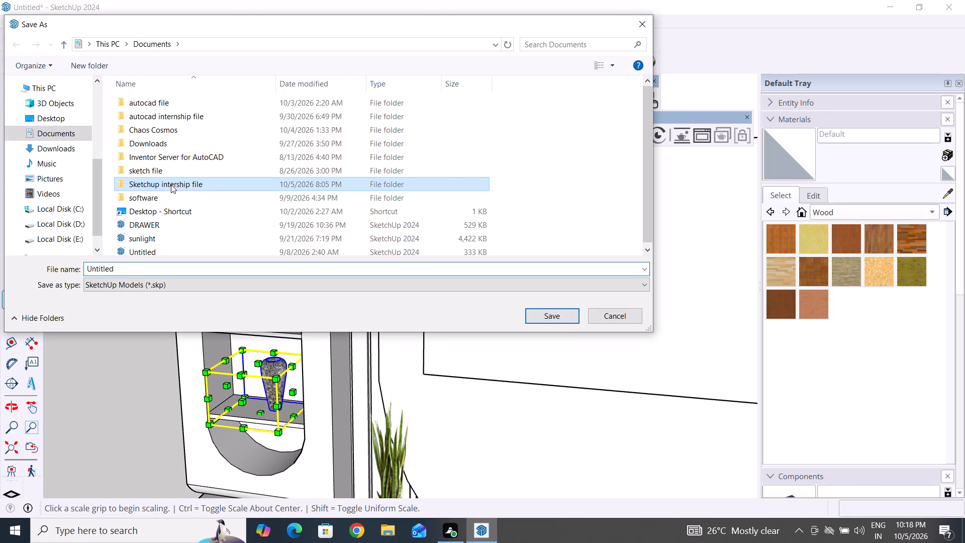
pyautogui.click(148, 261)
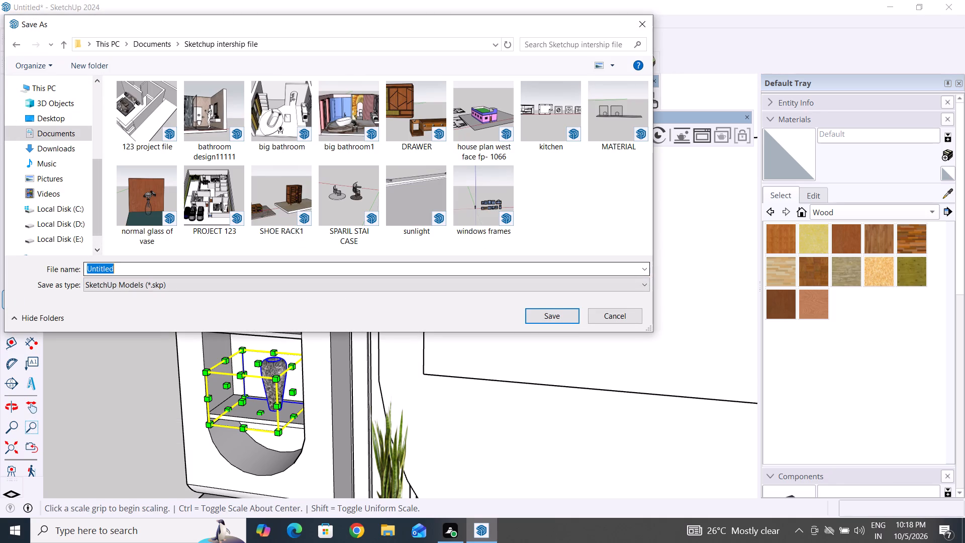
pyautogui.click(147, 265)
pyautogui.press('BackSpace')
pyautogui.press('=')
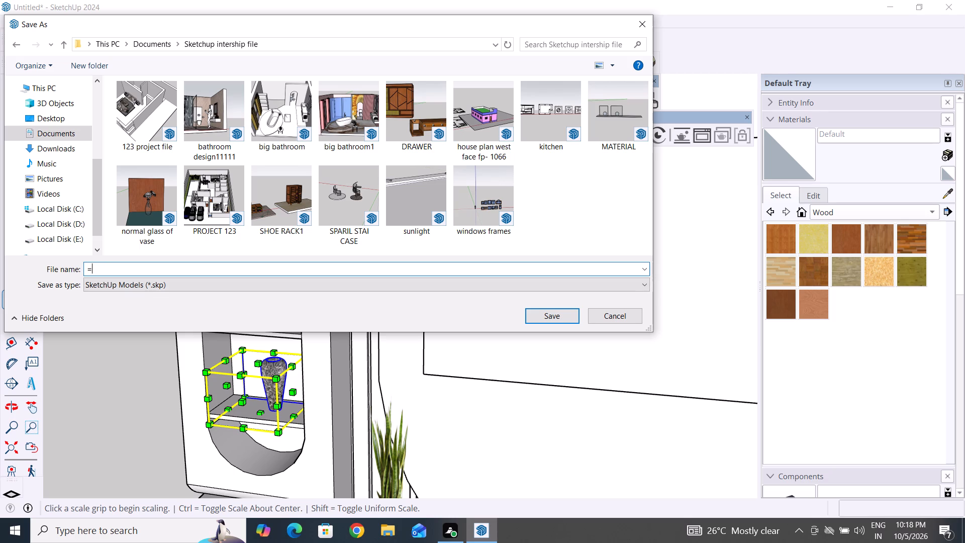
pyautogui.press('BackSpace')
pyautogui.press('BackSpace')
pyautogui.write('TY')
pyautogui.press('BackSpace')
pyautogui.write('V')
pyautogui.press('space')
pyautogui.write('A')
pyautogui.press('space')
pyautogui.write('D')
pyautogui.press('space')
pyautogui.press('BackSpace')
pyautogui.press('BackSpace')
pyautogui.press('BackSpace')
pyautogui.press('n')
pyautogui.scroll(-3, 280, 389)
pyautogui.press('d')
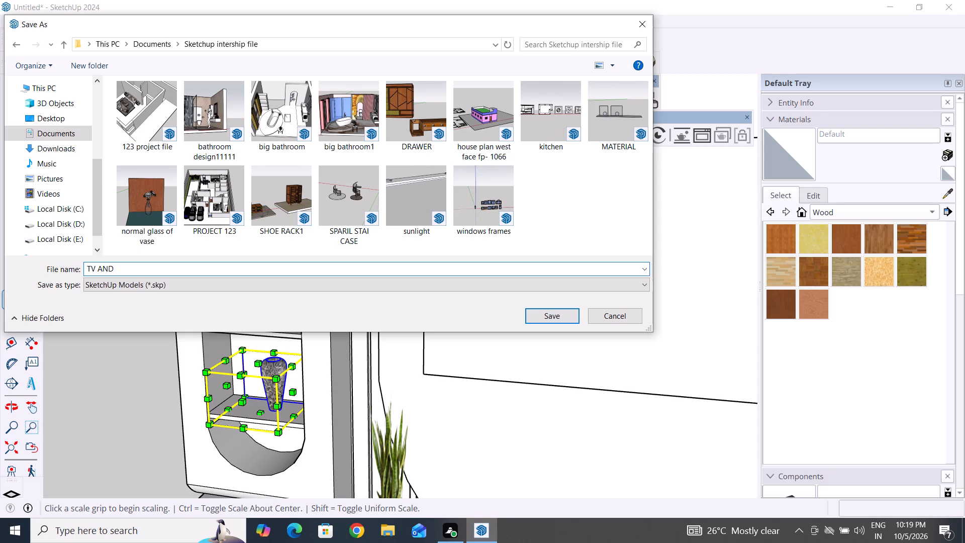
pyautogui.press('space')
pyautogui.write('SHOW')
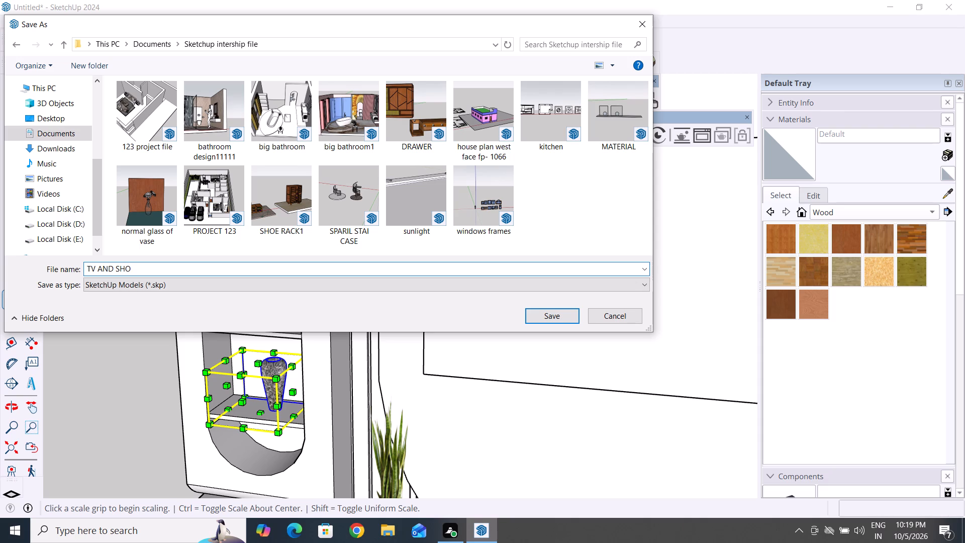
pyautogui.press('space')
pyautogui.write('CASE')
pyautogui.press('Return')
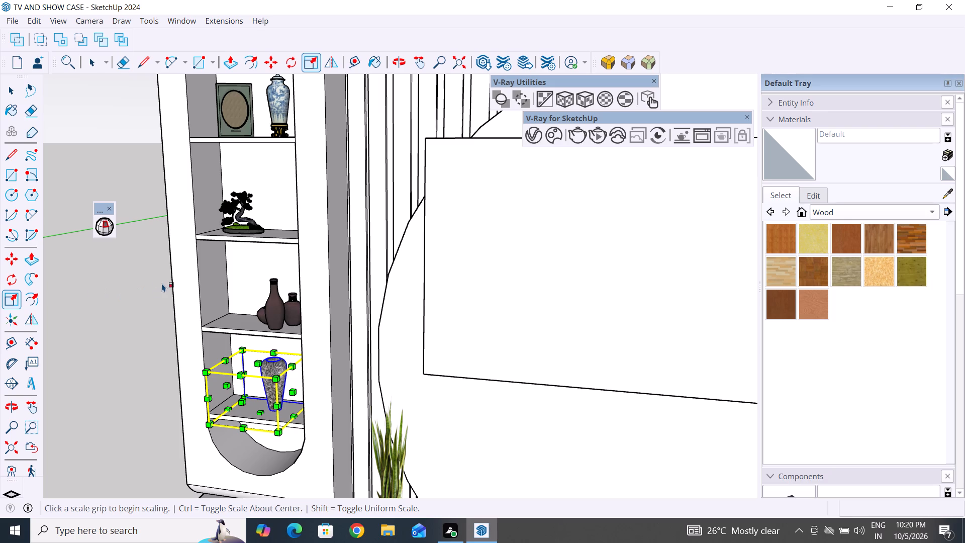
# Enlarge the patterned vase on the lowest shelf uniformly by a factor of 1.17.
pyautogui.scroll(-3, 154, 281)
pyautogui.scroll(3, 223, 379)
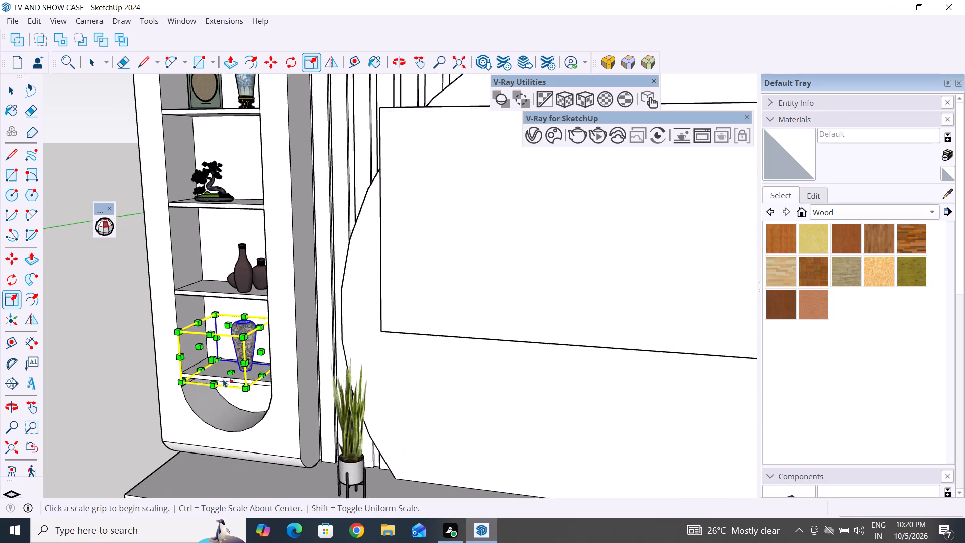
pyautogui.scroll(5, 241, 346)
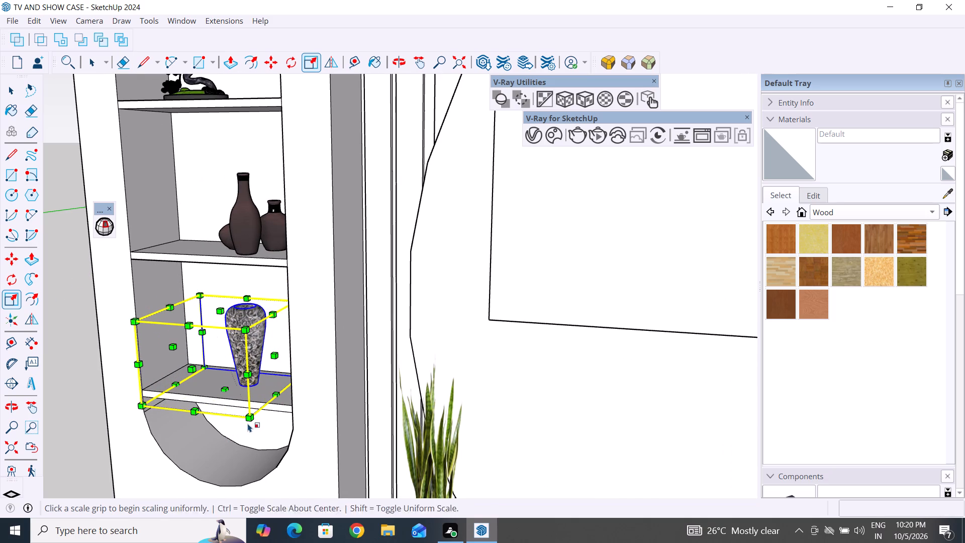
pyautogui.keyDown('shift'); pyautogui.moveTo(251, 419); pyautogui.dragTo(255, 423); pyautogui.keyUp('shift')
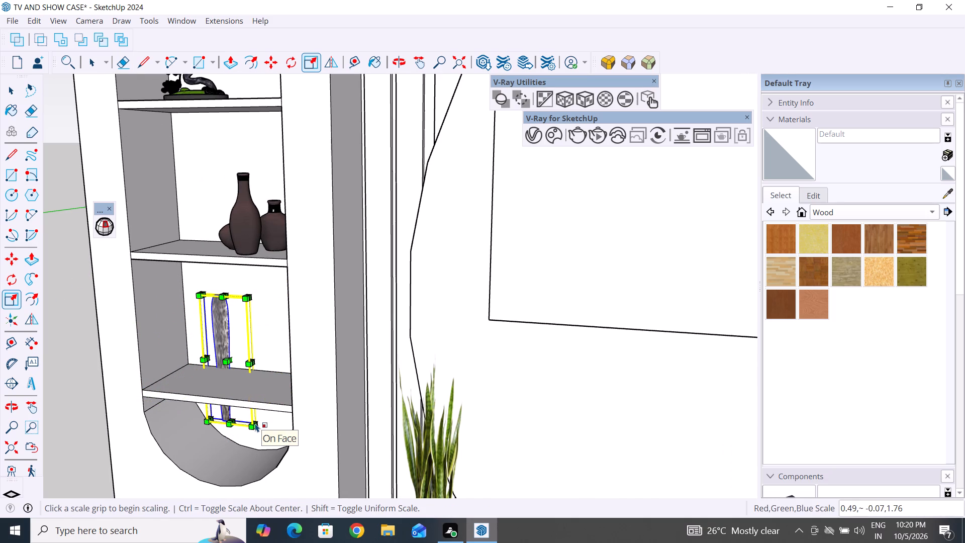
pyautogui.hotkey('ctrl', 'z')
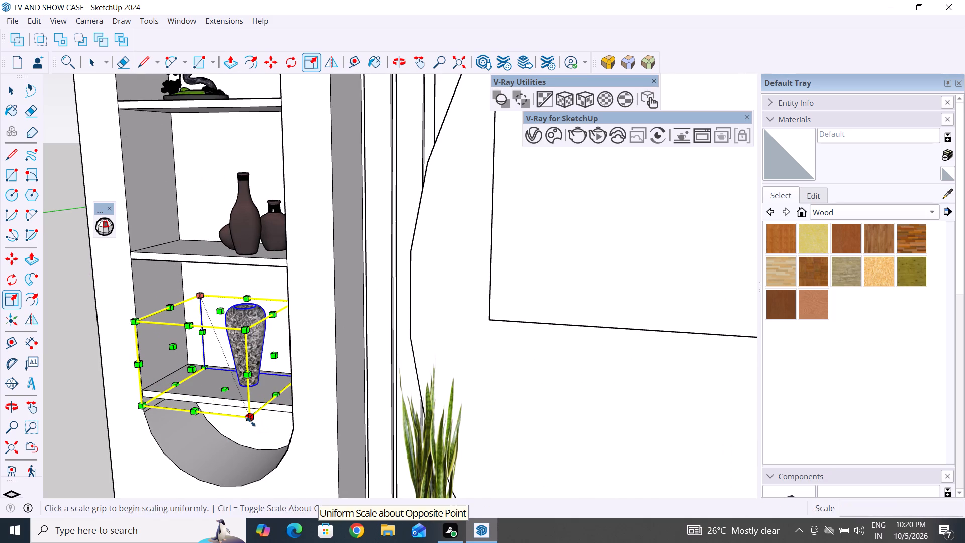
pyautogui.keyDown('ctrl'); pyautogui.moveTo(251, 421); pyautogui.dragTo(257, 429); pyautogui.keyUp('ctrl')
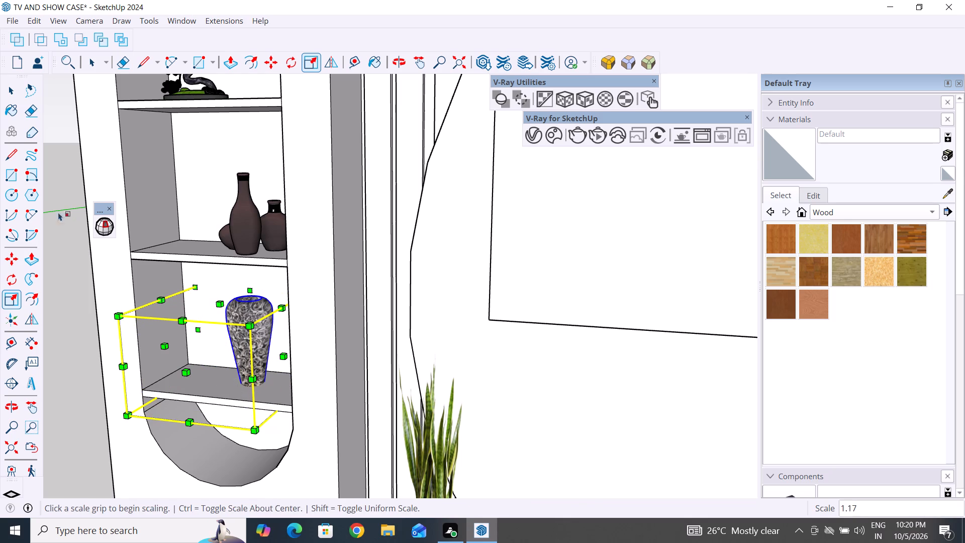
pyautogui.click(8, 90)
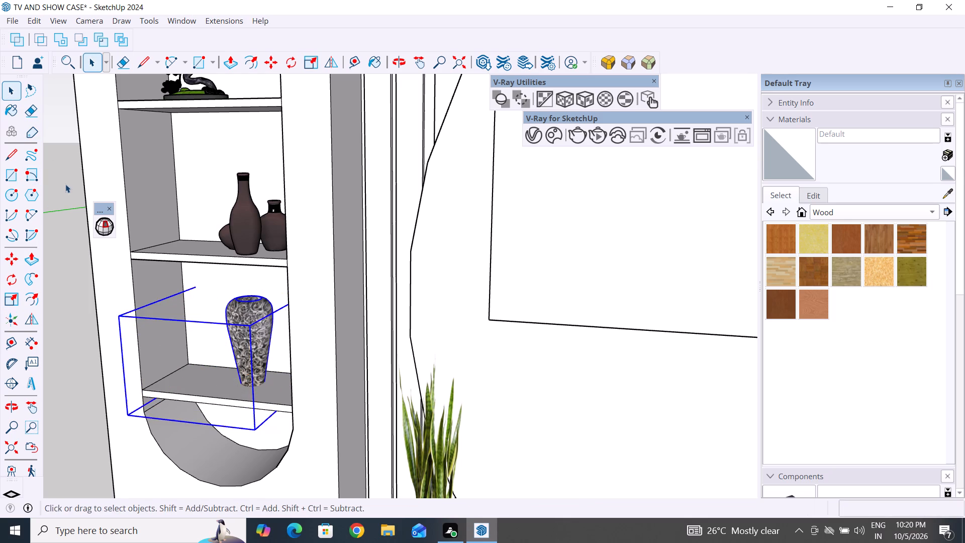
pyautogui.click(66, 184)
# Raise the patterned vase about 1 3/4" so that its base rests on the lowest shelf, and deselect it.
pyautogui.scroll(2, 266, 419)
pyautogui.click(263, 357)
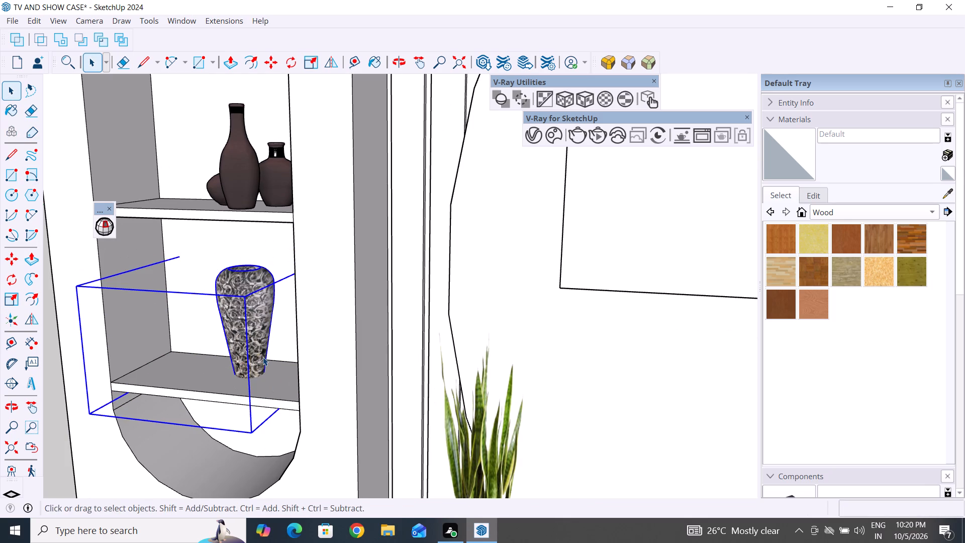
pyautogui.press('m')
pyautogui.click(252, 431)
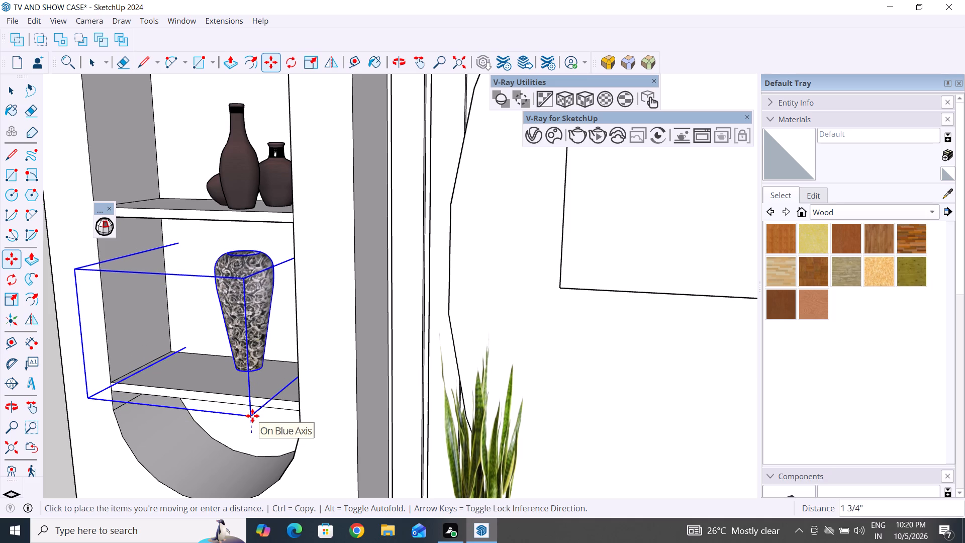
pyautogui.click(252, 418)
pyautogui.scroll(-8, 251, 383)
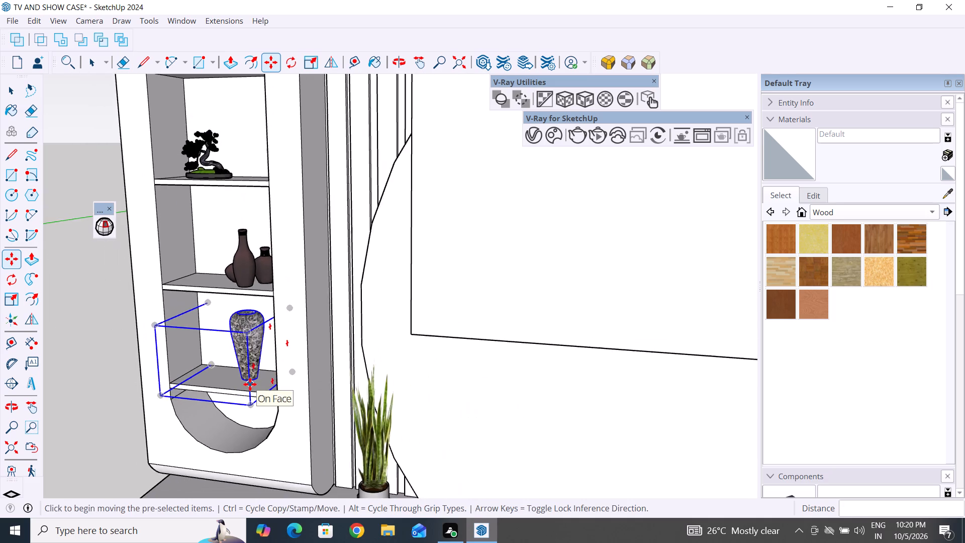
pyautogui.scroll(-2, 250, 384)
pyautogui.click(13, 93)
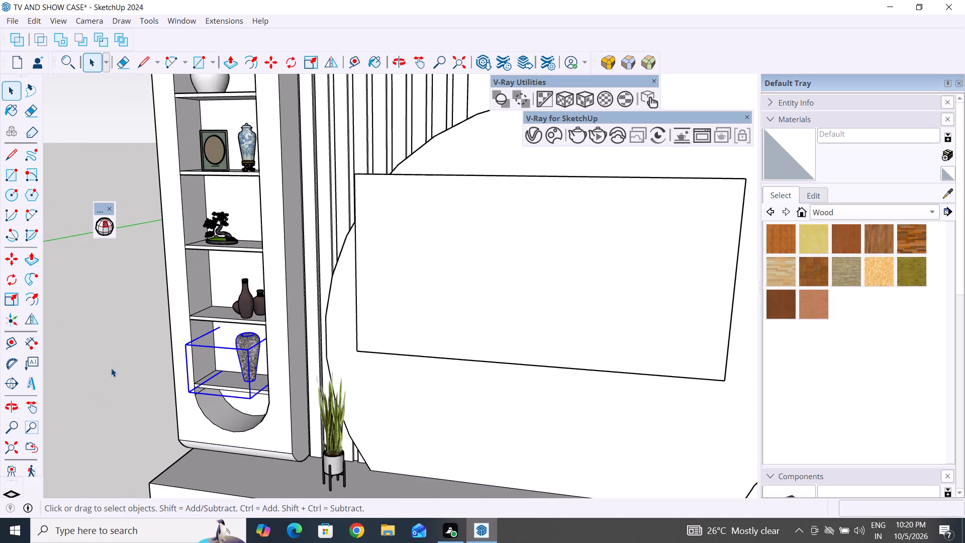
pyautogui.click(111, 366)
# Enlarge the set of dark bottle vases on the shelf above uniformly about its center by a factor of about 1.33.
pyautogui.scroll(4, 283, 335)
pyautogui.moveTo(214, 327); pyautogui.dragTo(300, 335, button='middle')
pyautogui.scroll(5, 306, 316)
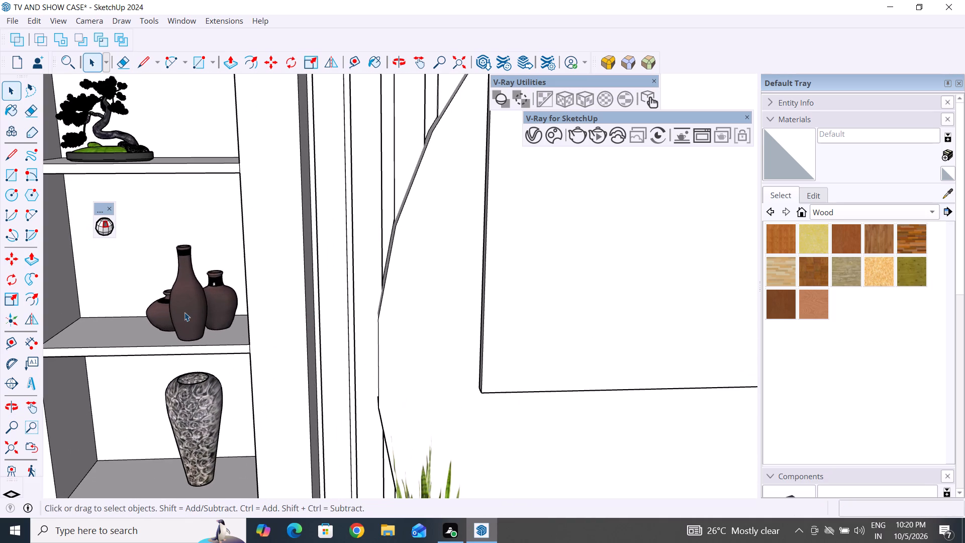
pyautogui.click(185, 306)
pyautogui.press('s')
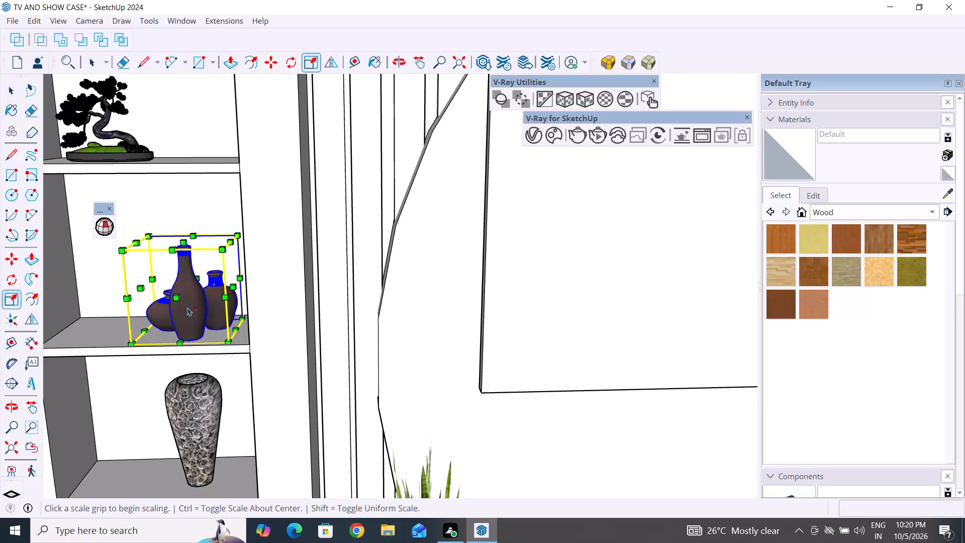
pyautogui.keyDown('ctrl'); pyautogui.moveTo(233, 344); pyautogui.dragTo(253, 354); pyautogui.keyUp('ctrl')
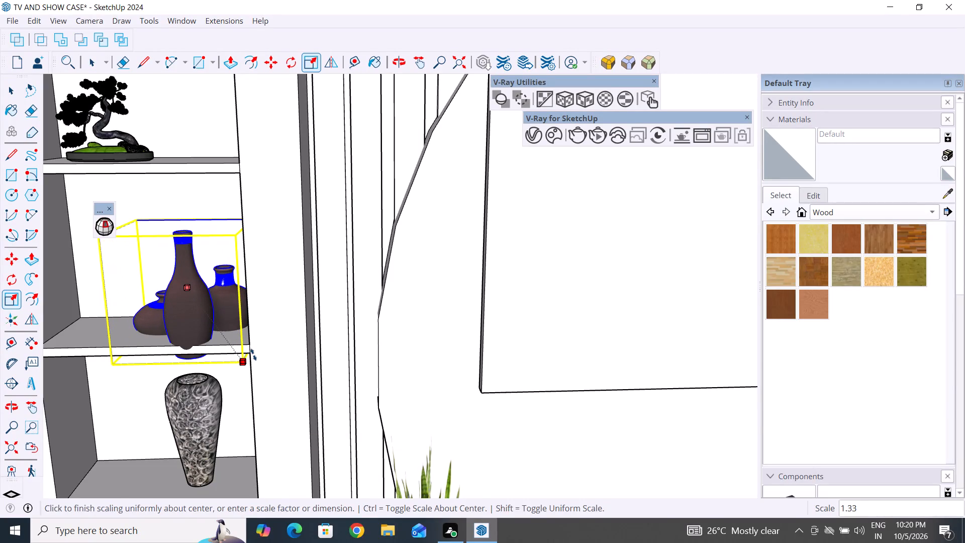
pyautogui.click(13, 92)
# Raise the set of dark bottle vases so that its base rests on its shelf, and deselect it.
pyautogui.scroll(-15, 177, 342)
pyautogui.press('m')
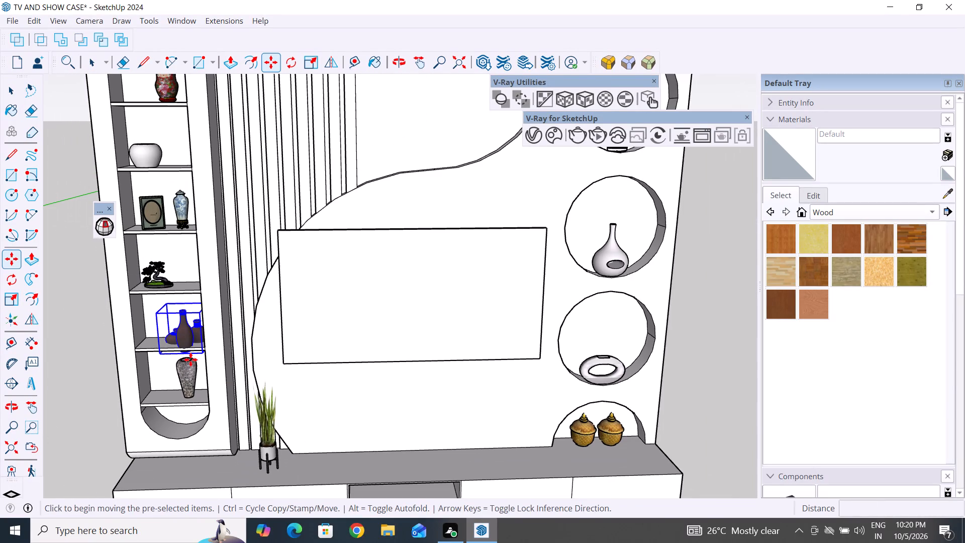
pyautogui.scroll(8, 205, 353)
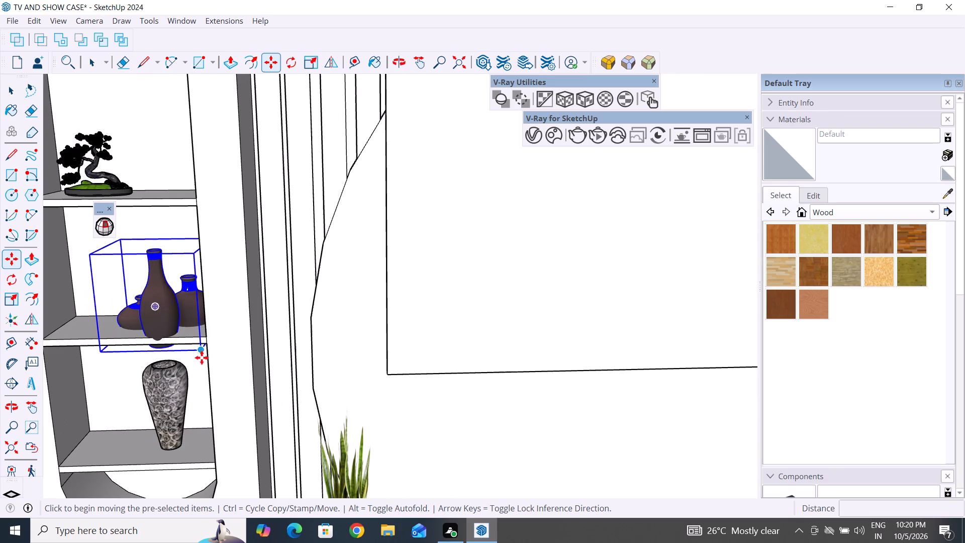
pyautogui.click(202, 354)
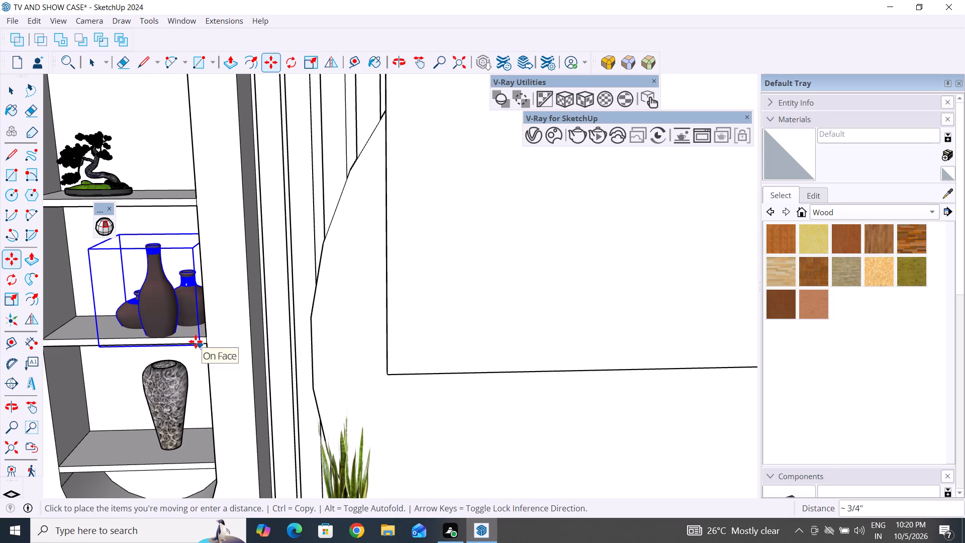
pyautogui.click(188, 339)
pyautogui.scroll(-2, 189, 392)
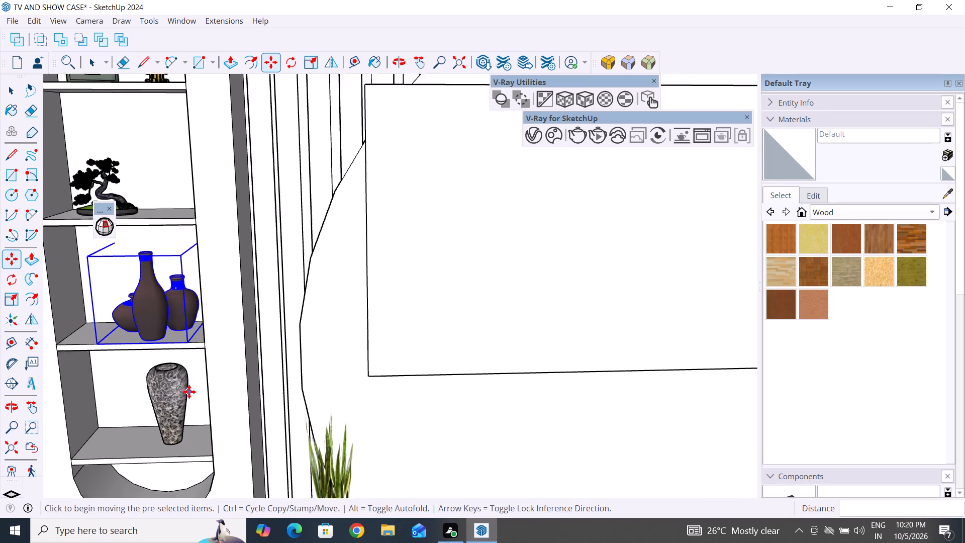
pyautogui.scroll(-4, 189, 392)
pyautogui.click(7, 85)
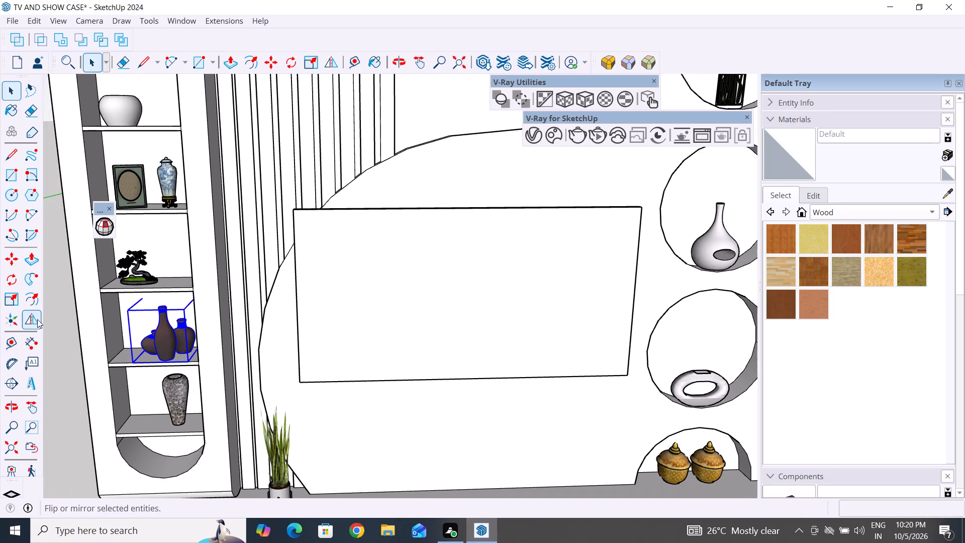
pyautogui.click(66, 294)
# Enlarge the bonsai on the shelf above the bottle vases uniformly by a factor of about 1.16.
pyautogui.scroll(8, 146, 271)
pyautogui.click(153, 291)
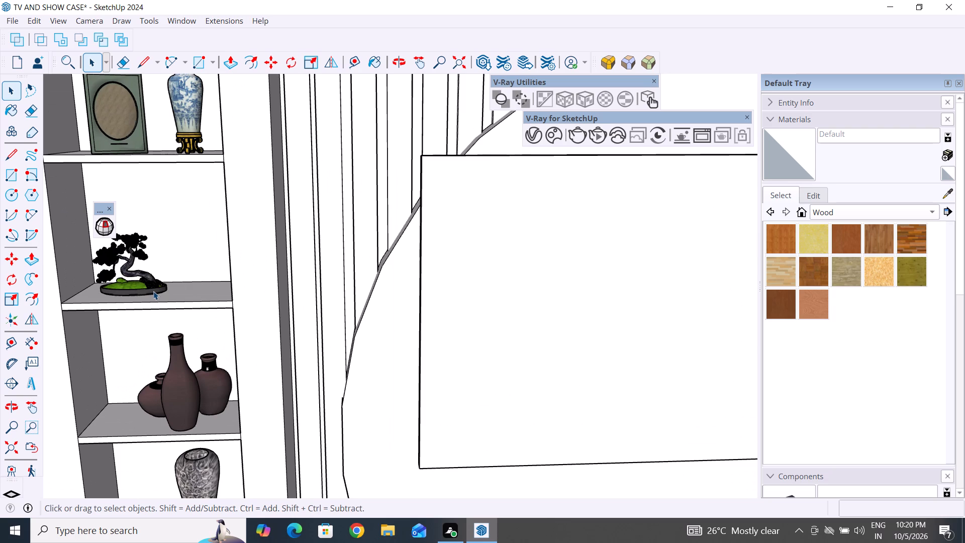
pyautogui.press('s')
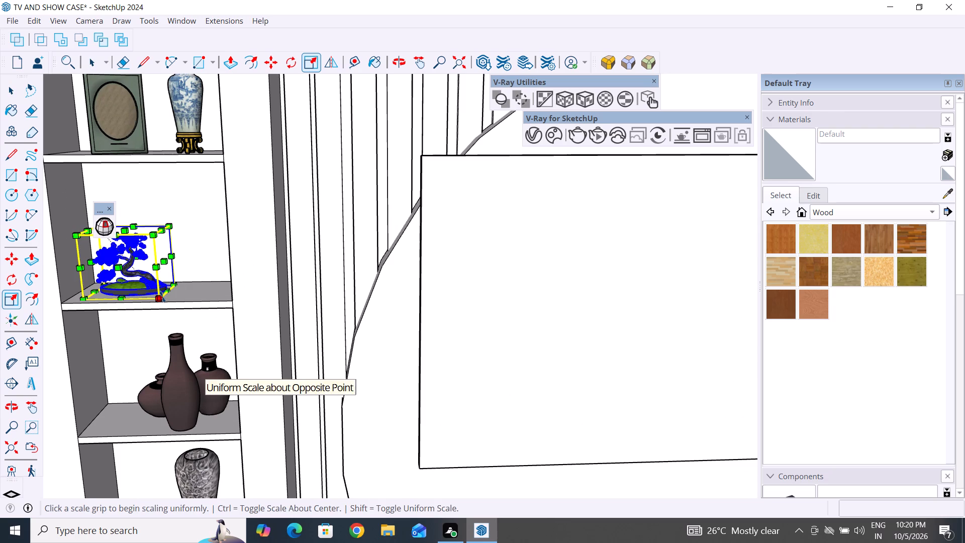
pyautogui.click(162, 297)
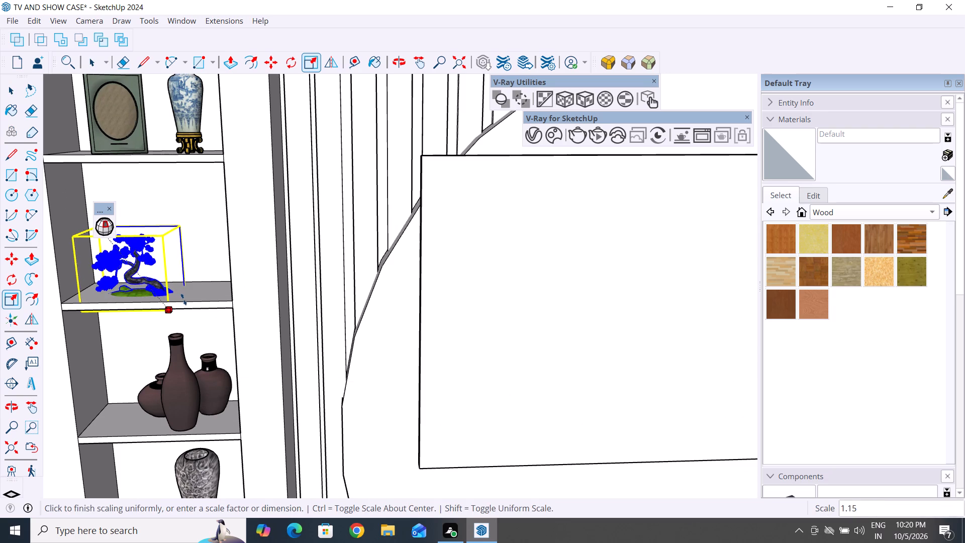
pyautogui.click(184, 299)
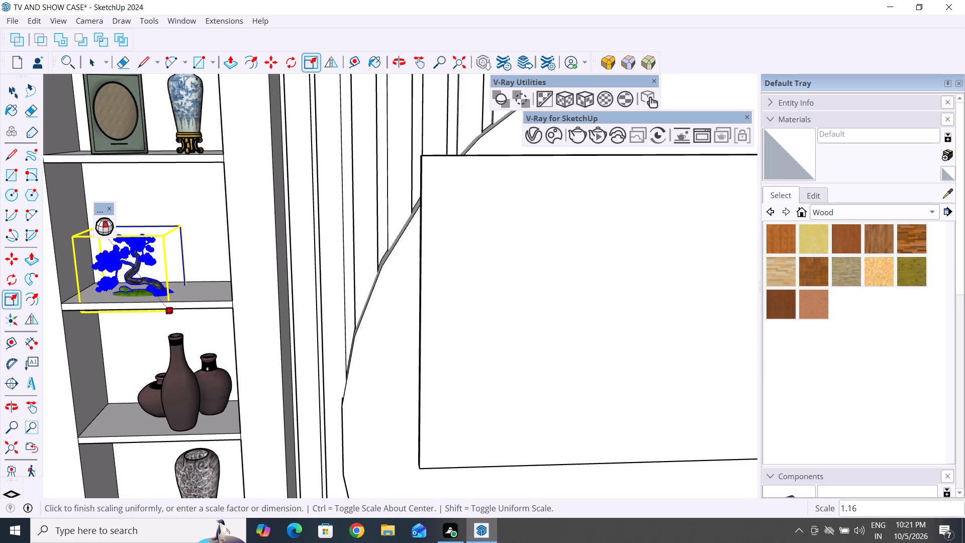
# Raise the bonsai about 1 5/8" so that its tray rests on the shelf, and deselect it.
pyautogui.scroll(-4, 126, 355)
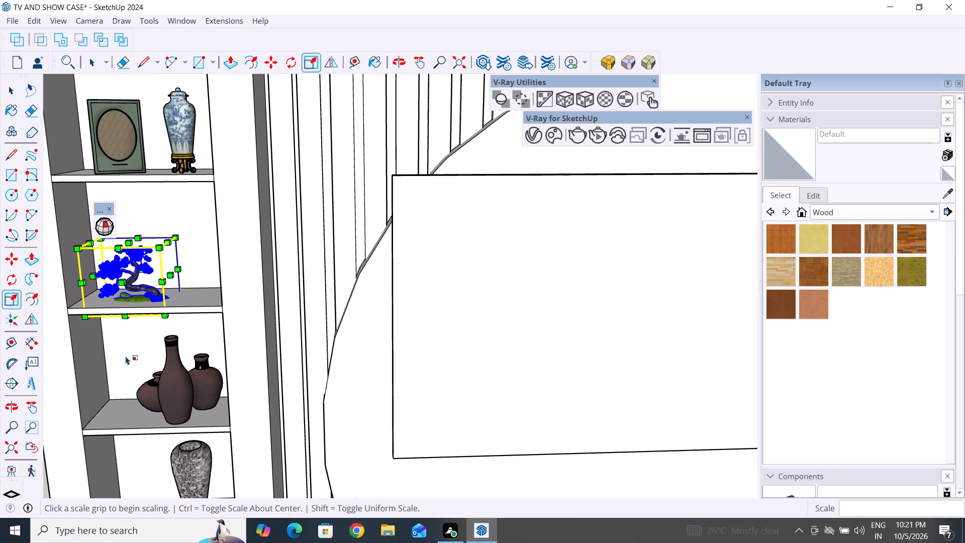
pyautogui.scroll(4, 67, 307)
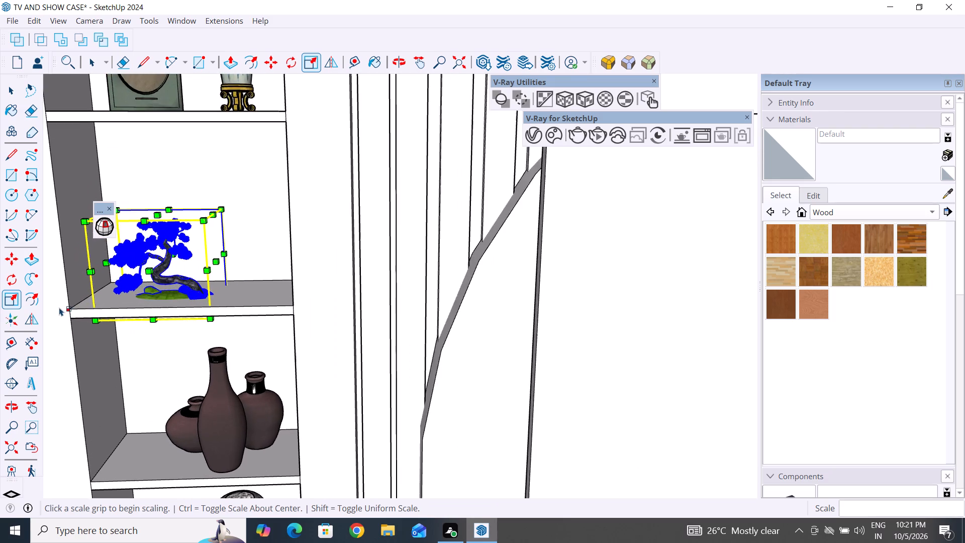
pyautogui.scroll(5, 59, 307)
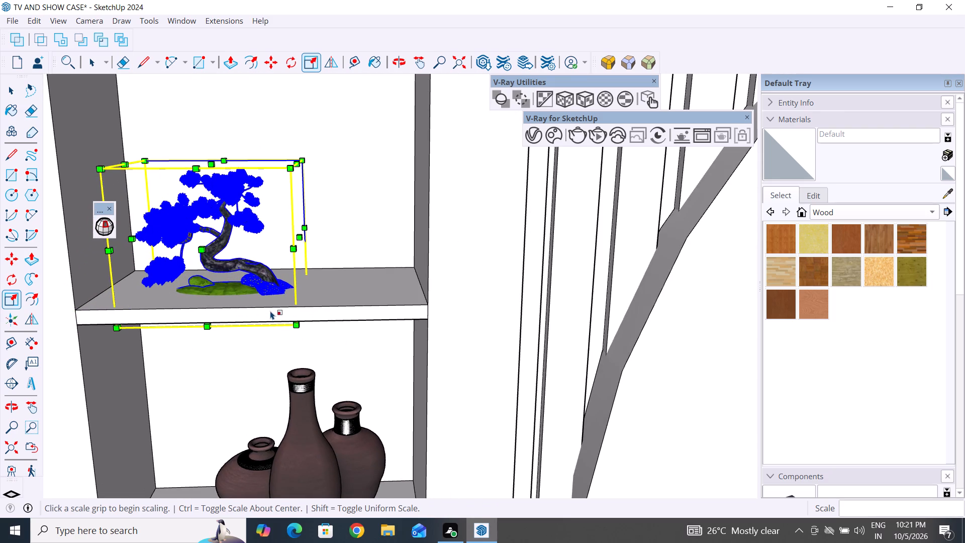
pyautogui.press('Escape')
pyautogui.click(273, 287)
pyautogui.press('m')
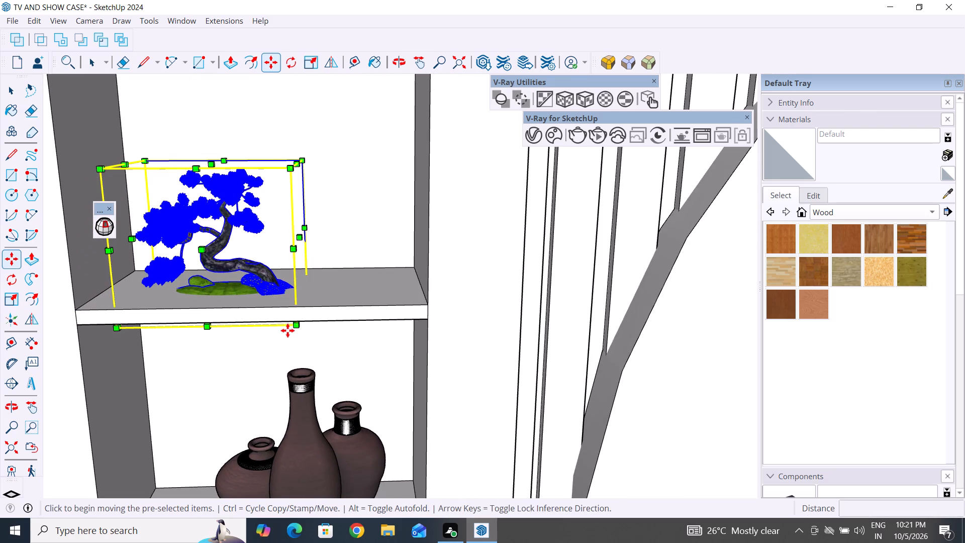
pyautogui.click(297, 324)
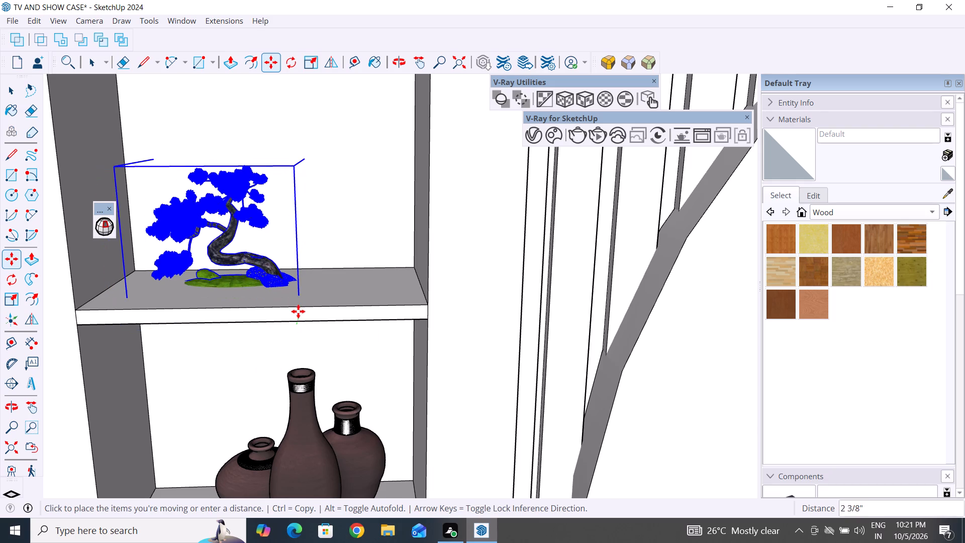
pyautogui.click(298, 306)
pyautogui.scroll(-2, 267, 376)
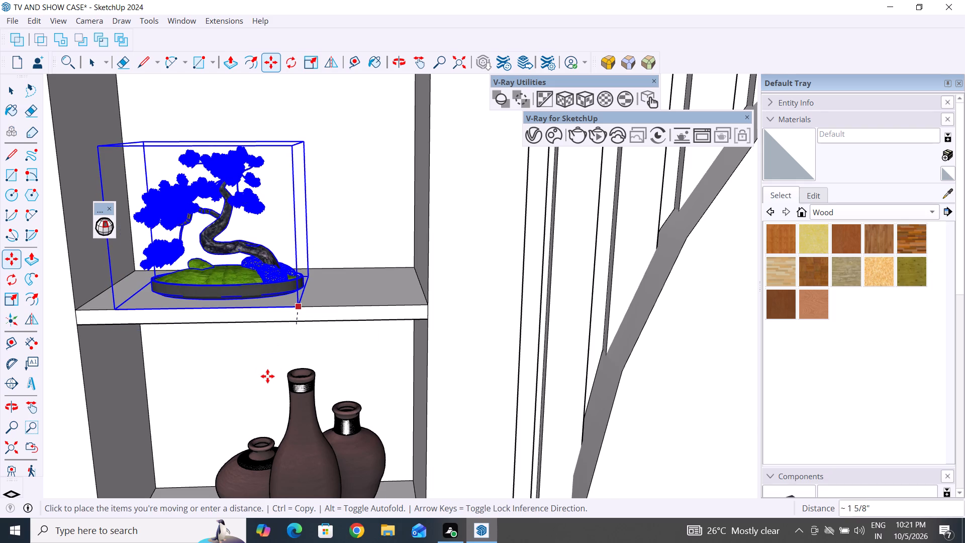
pyautogui.scroll(-6, 267, 376)
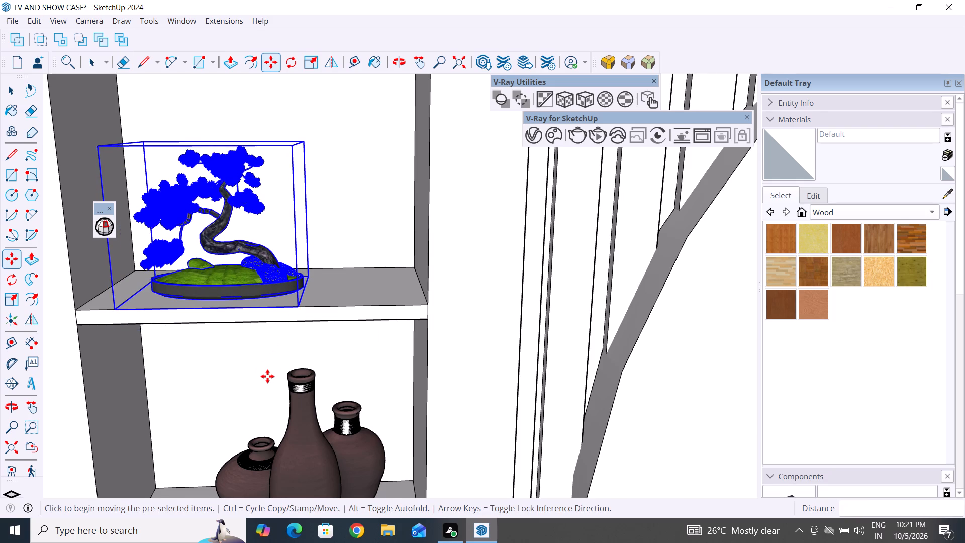
pyautogui.scroll(-5, 276, 369)
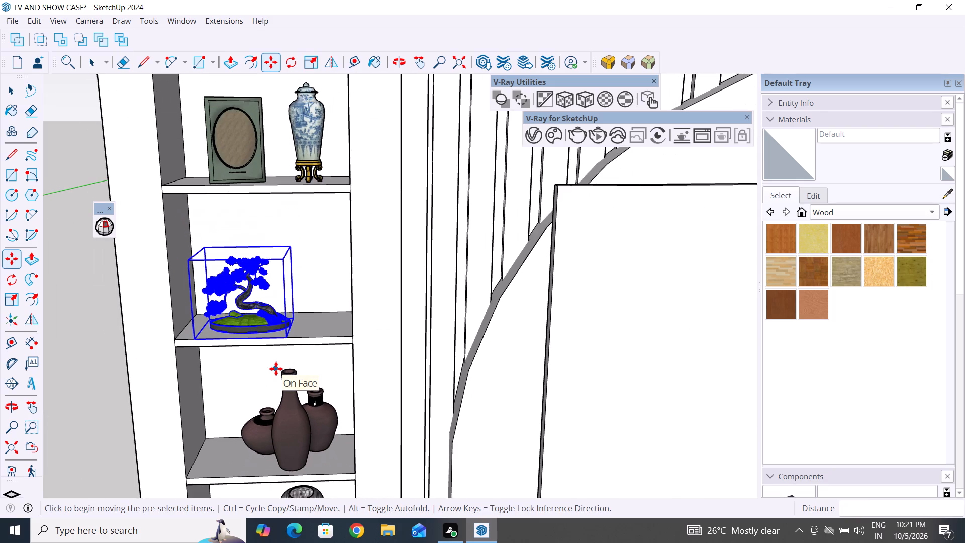
pyautogui.scroll(-6, 276, 369)
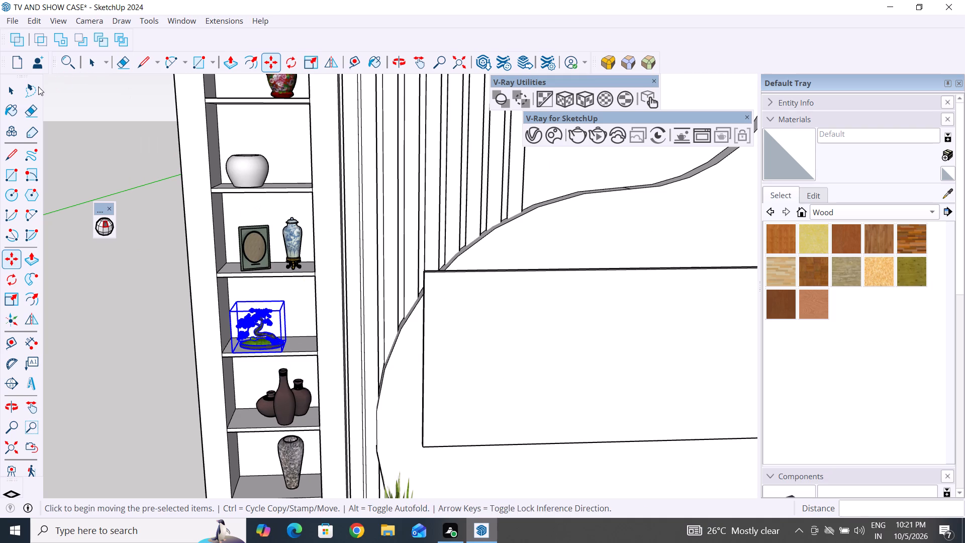
pyautogui.click(16, 88)
pyautogui.click(109, 172)
# Enlarge the blue-and-white lidded vase beside the picture frame slightly and uniformly about its center.
pyautogui.scroll(5, 299, 248)
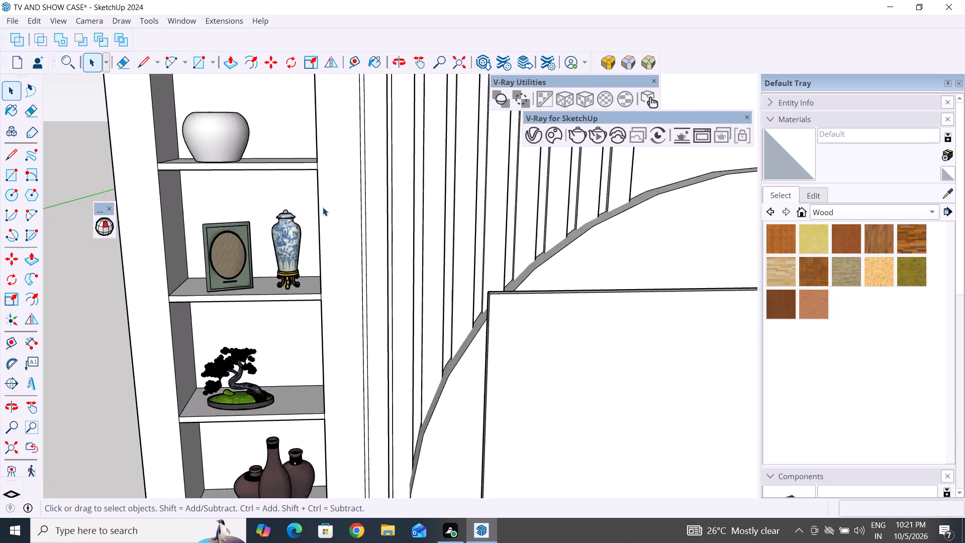
pyautogui.scroll(3, 323, 207)
pyautogui.click(277, 273)
pyautogui.press('s')
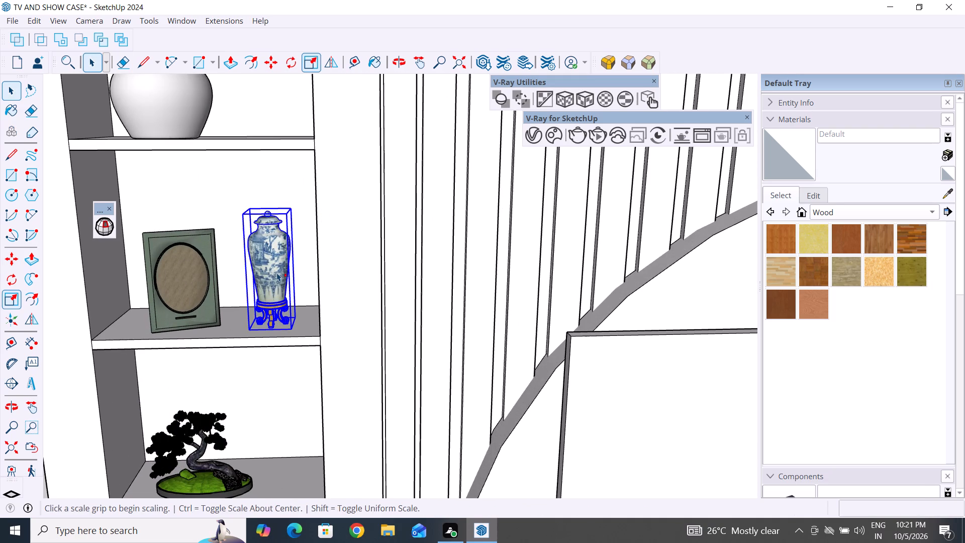
pyautogui.keyDown('ctrl'); pyautogui.moveTo(288, 329); pyautogui.dragTo(297, 332); pyautogui.keyUp('ctrl')
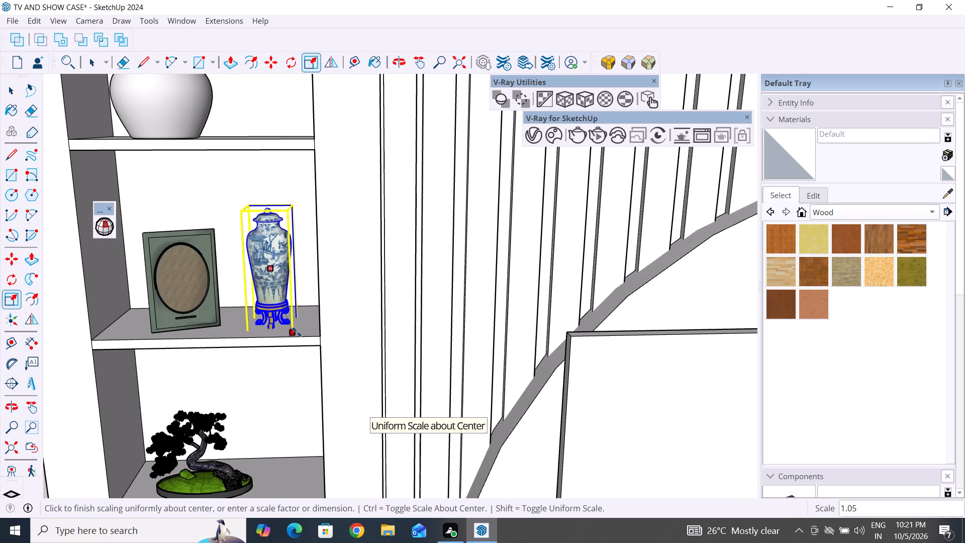
pyautogui.keyDown('ctrl'); pyautogui.moveTo(297, 332); pyautogui.dragTo(304, 336); pyautogui.keyUp('ctrl')
pyautogui.click(10, 92)
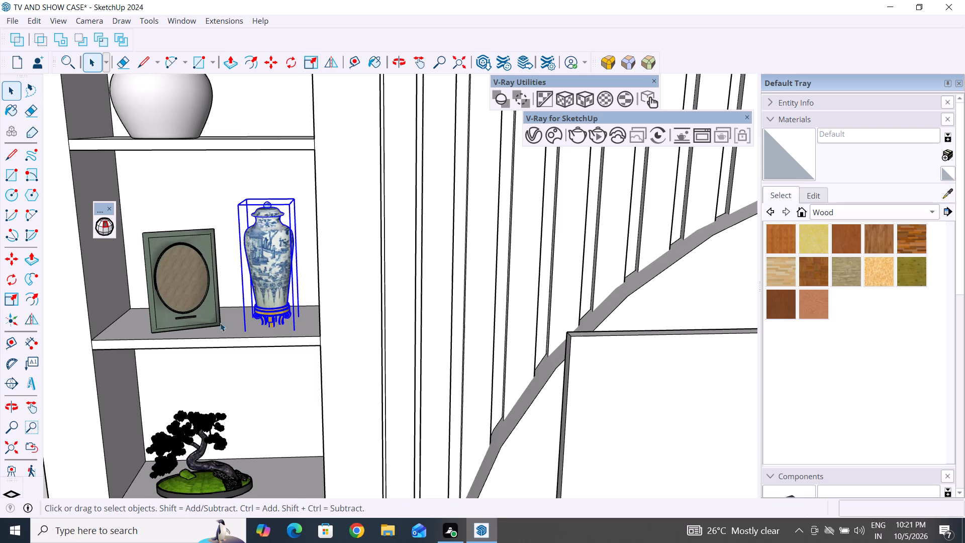
# Raise the blue-and-white vase so that its gold stand rests on the shelf, and deselect it.
pyautogui.scroll(-5, 279, 296)
pyautogui.moveTo(280, 365); pyautogui.dragTo(289, 280, button='middle')
pyautogui.scroll(2, 288, 280)
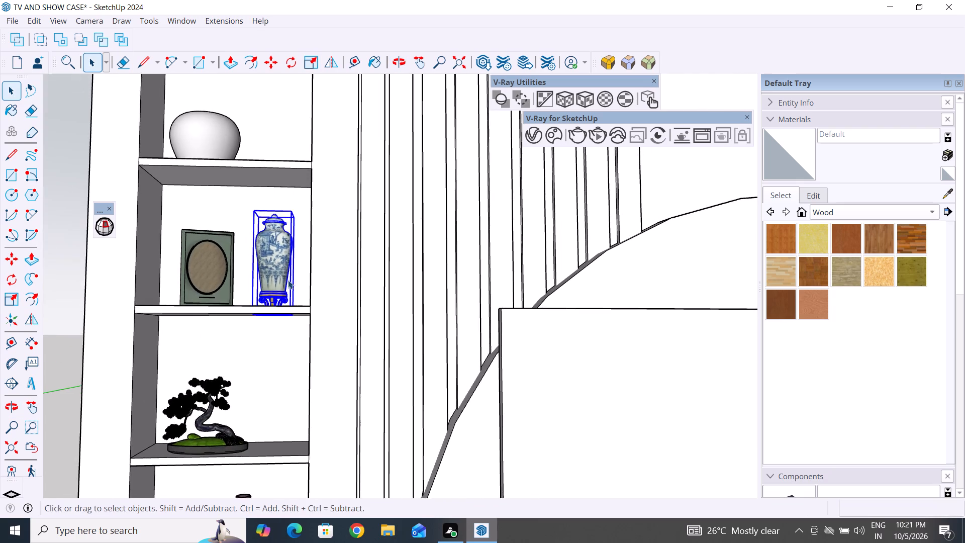
pyautogui.scroll(5, 288, 280)
pyautogui.moveTo(273, 293); pyautogui.dragTo(205, 267, button='middle')
pyautogui.moveTo(309, 398); pyautogui.dragTo(443, 366, button='middle')
pyautogui.moveTo(281, 345); pyautogui.dragTo(318, 414, button='middle')
pyautogui.scroll(3, 356, 307)
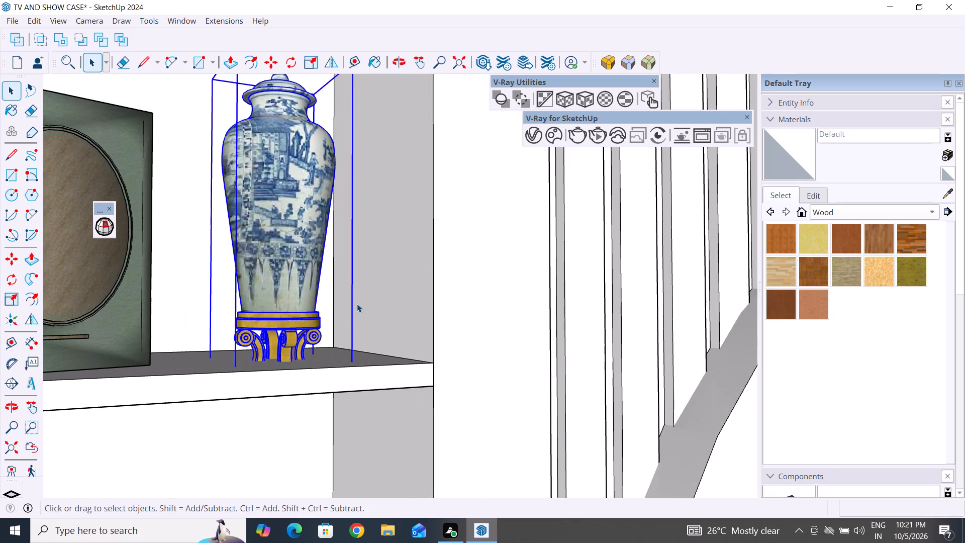
pyautogui.press('m')
pyautogui.scroll(4, 338, 391)
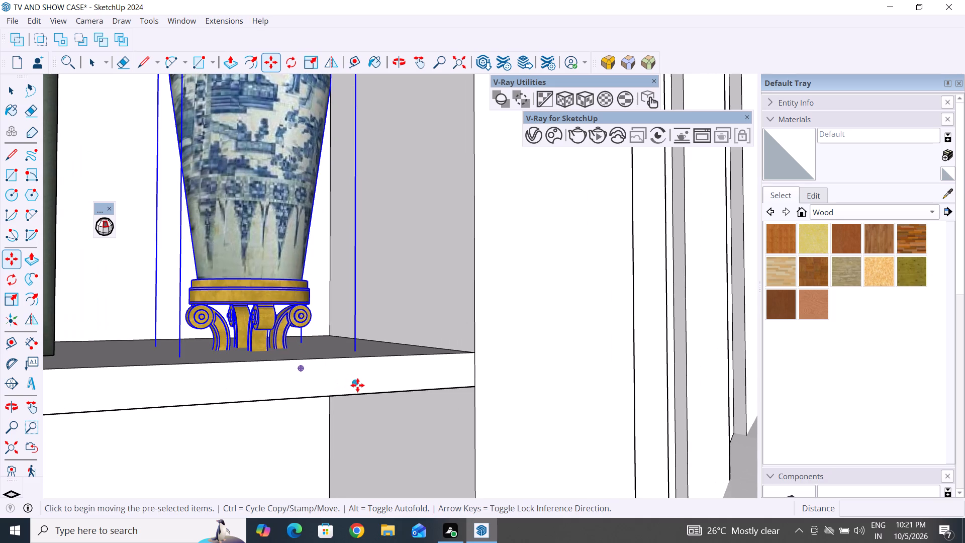
pyautogui.click(354, 382)
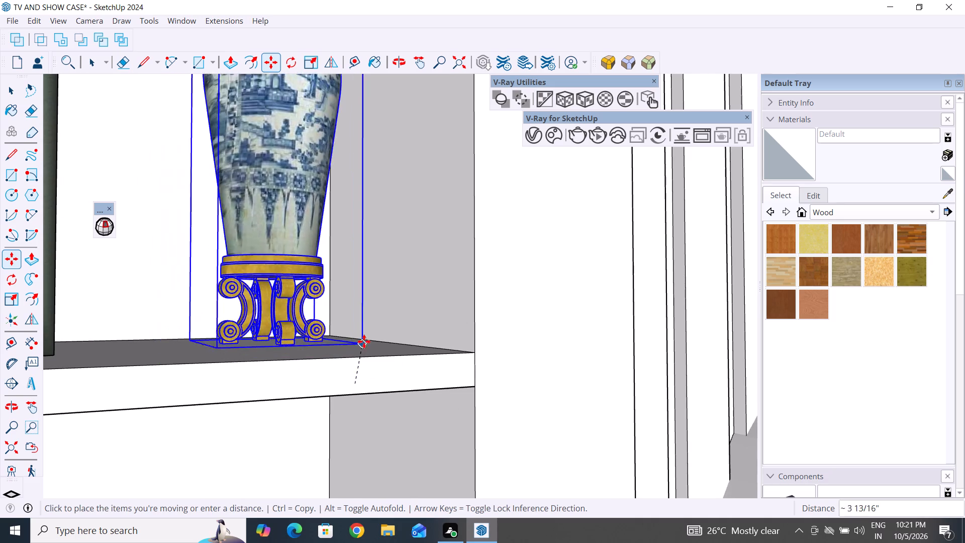
pyautogui.click(349, 348)
pyautogui.moveTo(424, 301); pyautogui.dragTo(348, 405, button='middle')
pyautogui.scroll(-11, 357, 369)
pyautogui.scroll(-9, 224, 306)
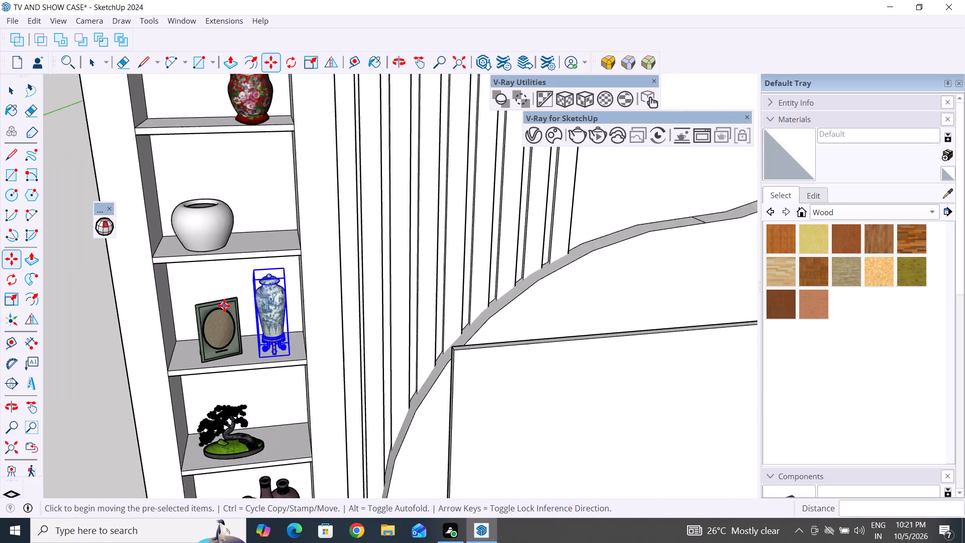
pyautogui.scroll(-8, 224, 306)
pyautogui.click(10, 91)
pyautogui.click(83, 350)
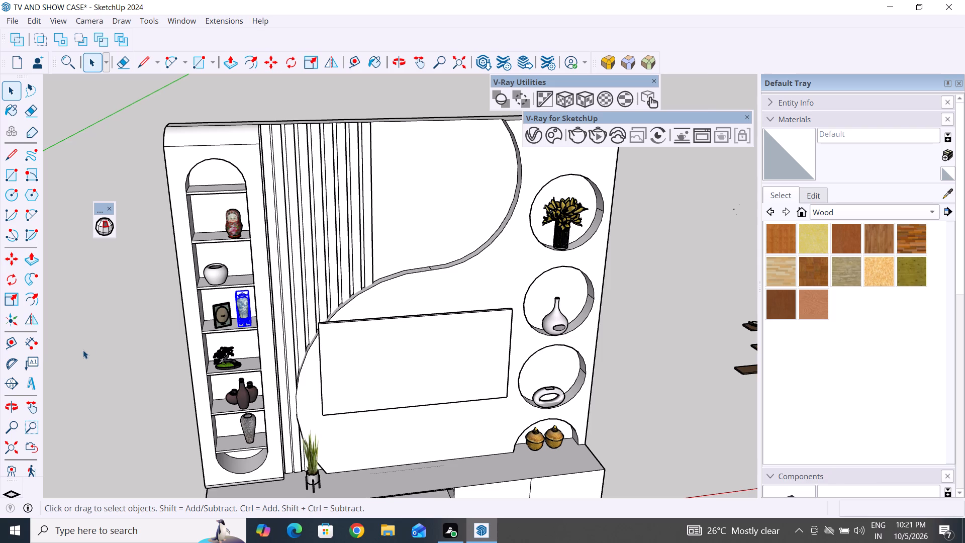
# Enlarge the green picture frame beside the blue-and-white vase slightly and uniformly about its center, and deselect it.
pyautogui.scroll(9, 202, 357)
pyautogui.scroll(8, 238, 295)
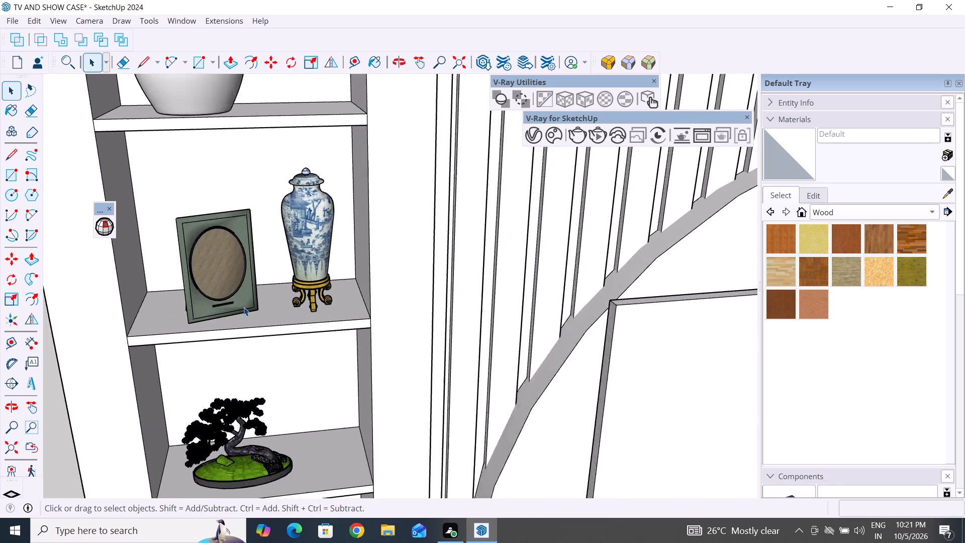
pyautogui.click(248, 313)
pyautogui.press('s')
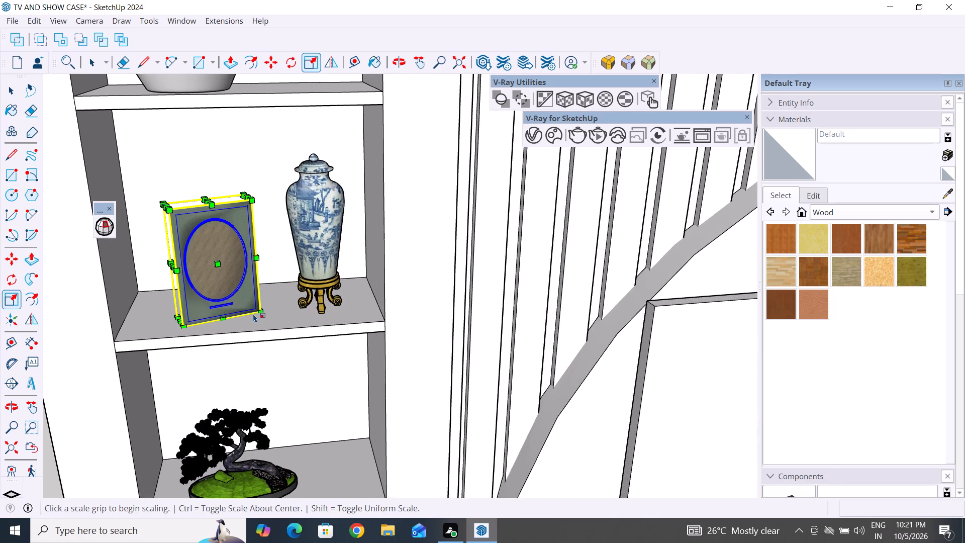
pyautogui.keyDown('ctrl'); pyautogui.moveTo(260, 312); pyautogui.dragTo(267, 314); pyautogui.keyUp('ctrl')
pyautogui.click(9, 86)
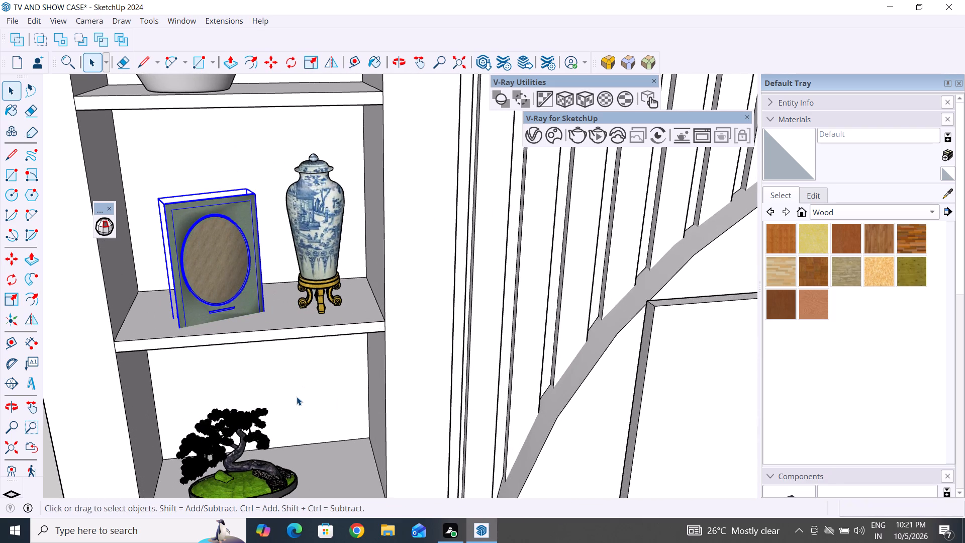
pyautogui.scroll(-8, 297, 397)
pyautogui.click(80, 387)
# Raise the green picture frame beside the blue-and-white vase so that its base rests on the shelf, and deselect it.
pyautogui.click(238, 346)
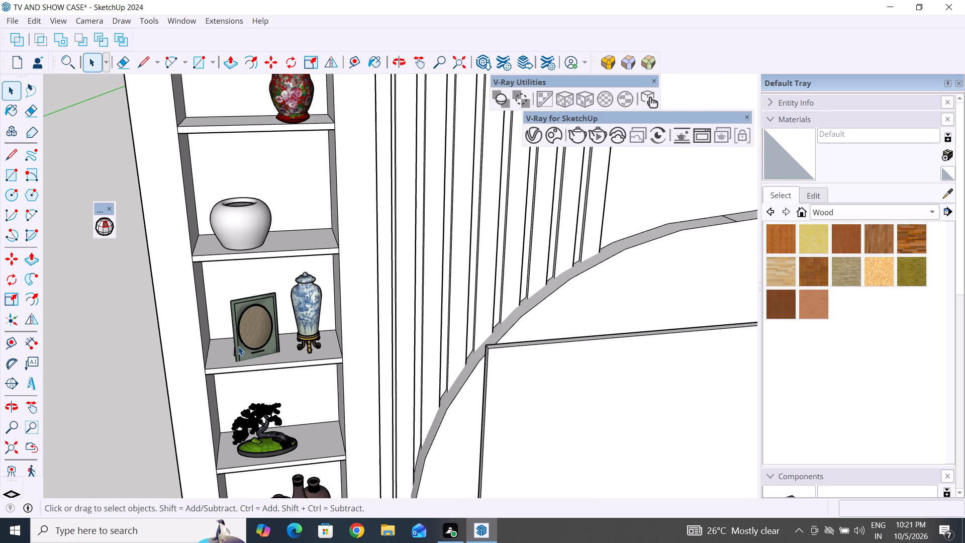
pyautogui.press('m')
pyautogui.scroll(8, 242, 355)
pyautogui.click(238, 371)
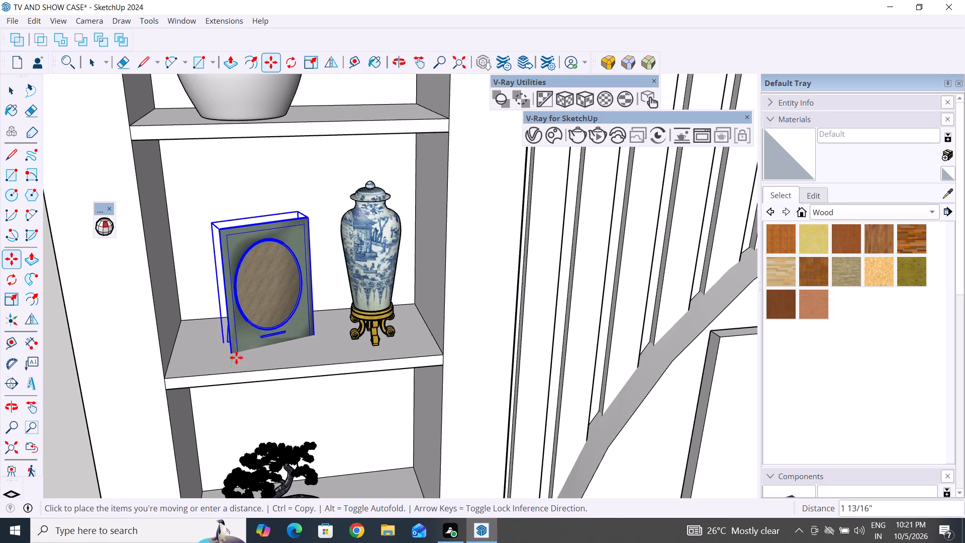
pyautogui.moveTo(232, 347); pyautogui.dragTo(271, 266, button='middle')
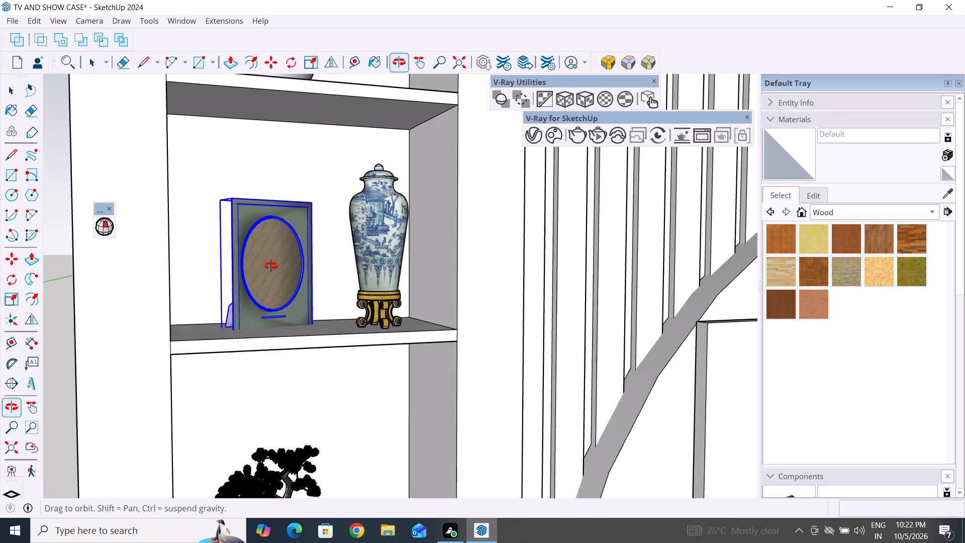
pyautogui.moveTo(271, 266); pyautogui.dragTo(268, 265, button='middle')
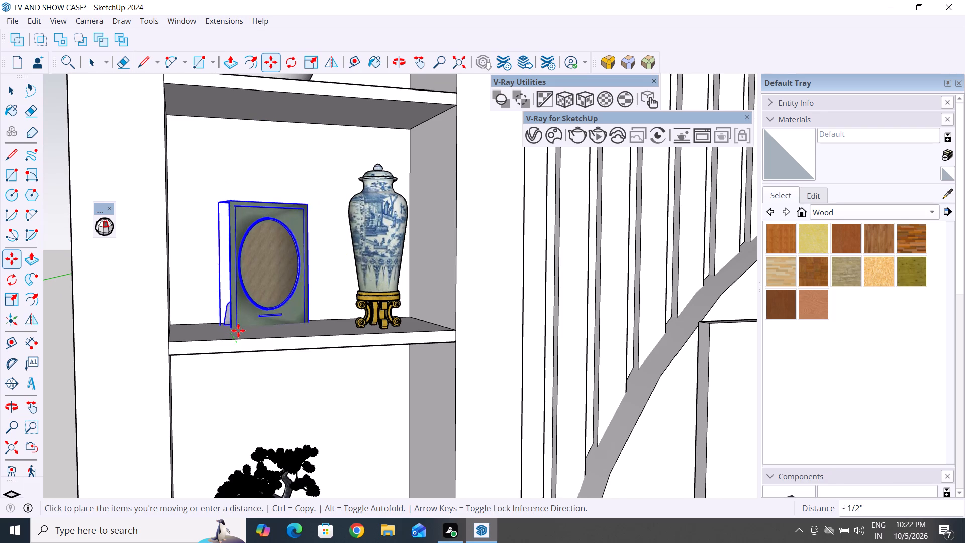
pyautogui.click(242, 329)
pyautogui.scroll(-6, 244, 416)
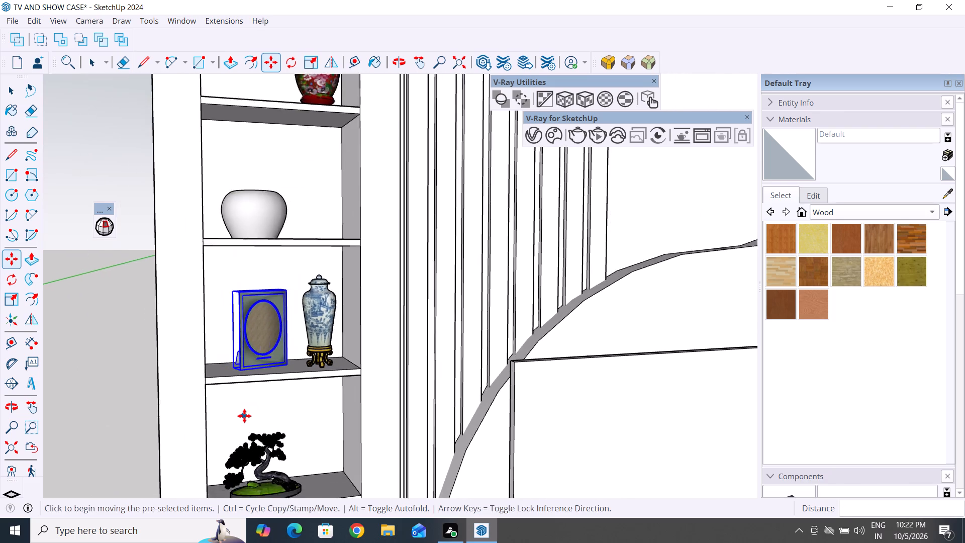
pyautogui.scroll(-5, 244, 416)
pyautogui.click(10, 98)
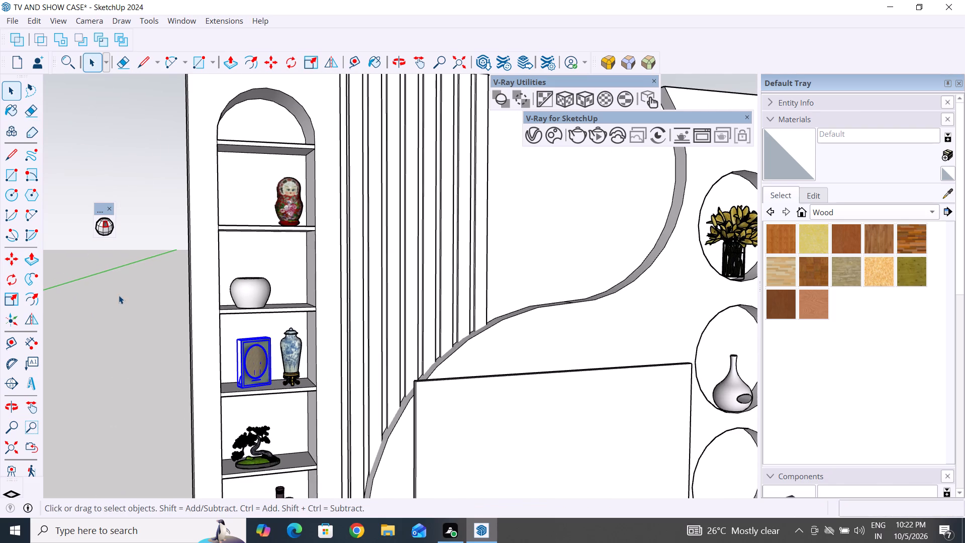
pyautogui.click(119, 295)
# Scale the round white pot on the shelf above the picture frame uniformly about its center by 1.18, and deselect it.
pyautogui.scroll(2, 255, 337)
pyautogui.click(265, 291)
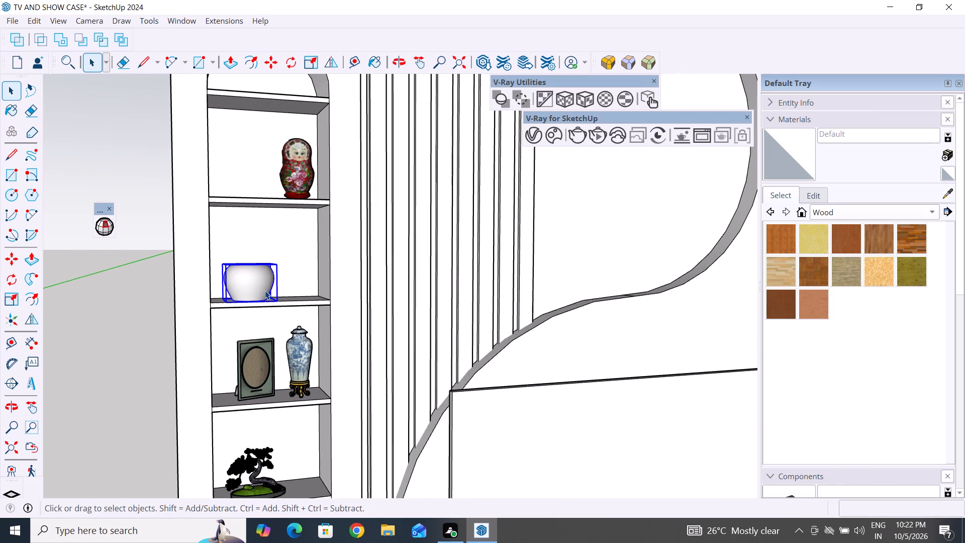
pyautogui.press('s')
pyautogui.scroll(4, 281, 324)
pyautogui.moveTo(282, 328); pyautogui.dragTo(263, 414, button='middle')
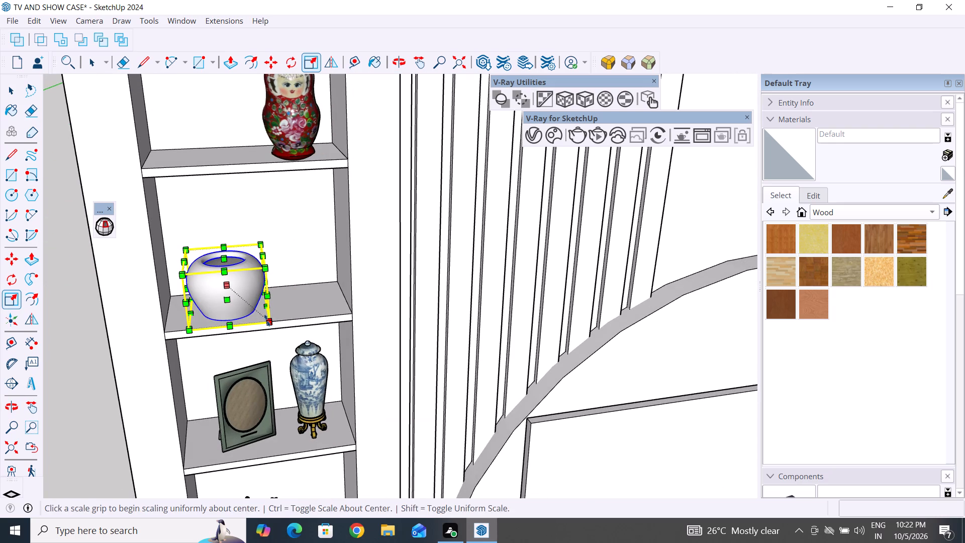
pyautogui.keyDown('ctrl'); pyautogui.moveTo(267, 320); pyautogui.dragTo(280, 325); pyautogui.keyUp('ctrl')
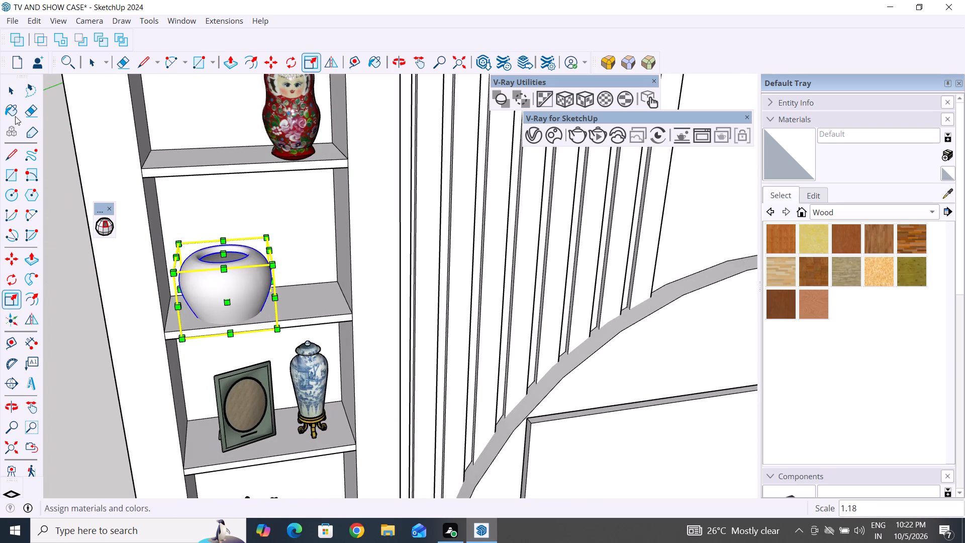
pyautogui.click(11, 92)
pyautogui.click(60, 281)
# Raise the round white pot slightly so that its base rests on the shelf, and deselect it.
pyautogui.scroll(3, 250, 369)
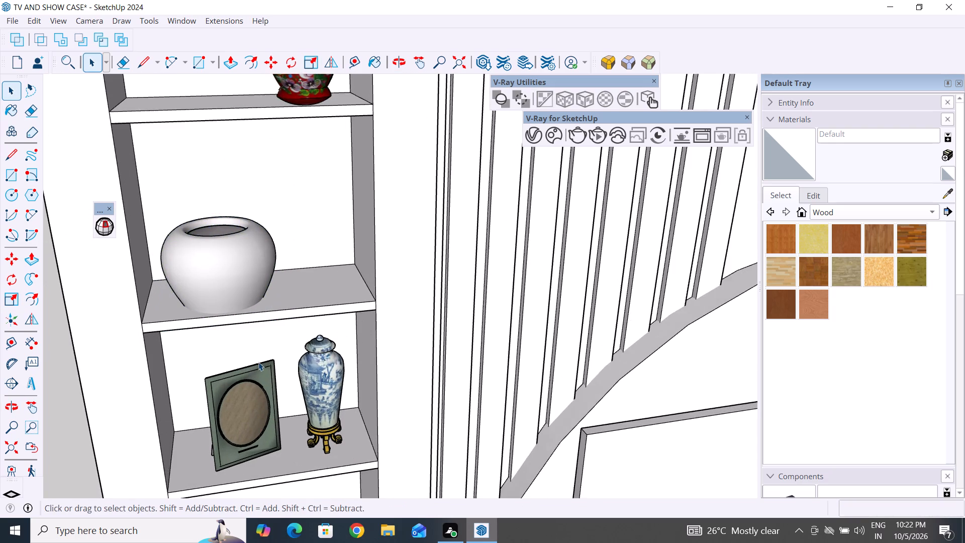
pyautogui.moveTo(271, 347); pyautogui.dragTo(288, 292, button='middle')
pyautogui.click(243, 255)
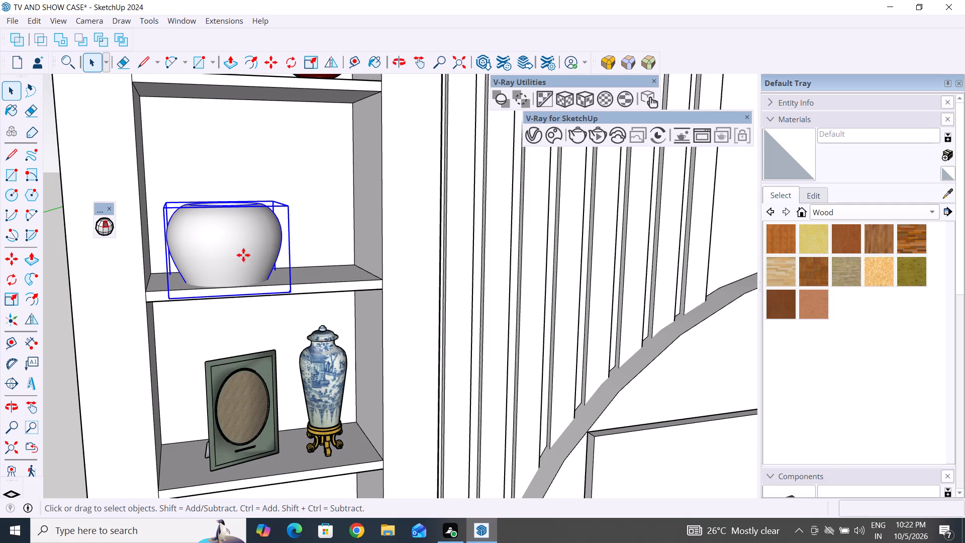
pyautogui.press('m')
pyautogui.click(168, 298)
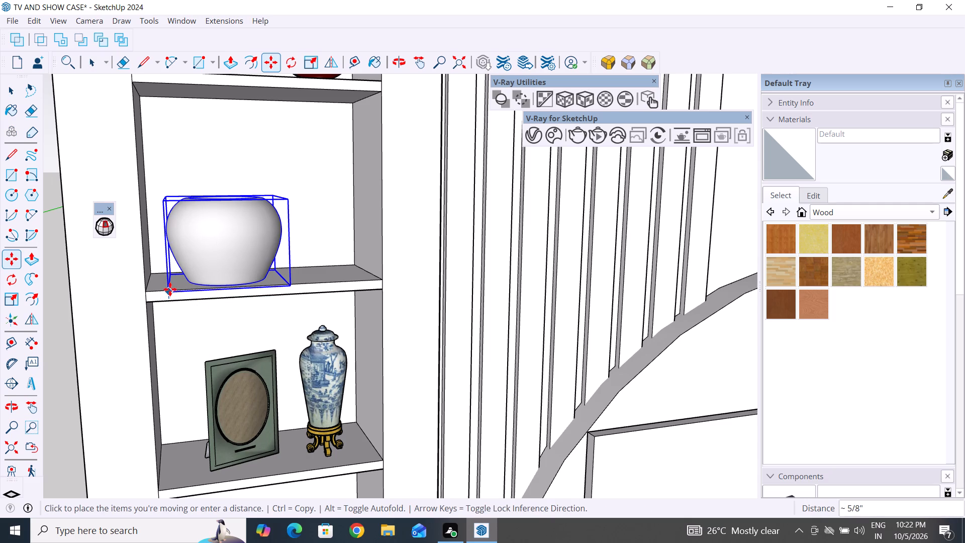
pyautogui.click(170, 285)
pyautogui.scroll(-10, 175, 450)
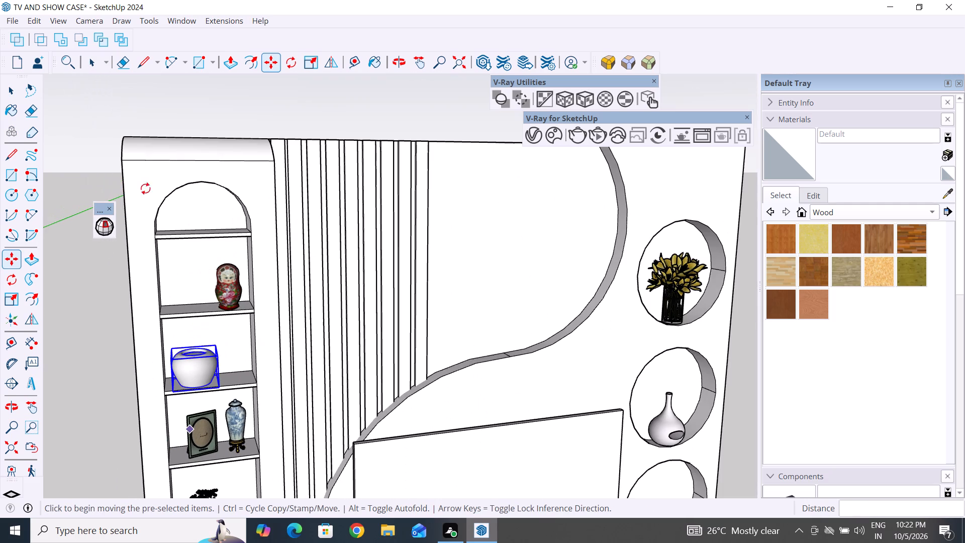
pyautogui.click(18, 94)
pyautogui.click(62, 285)
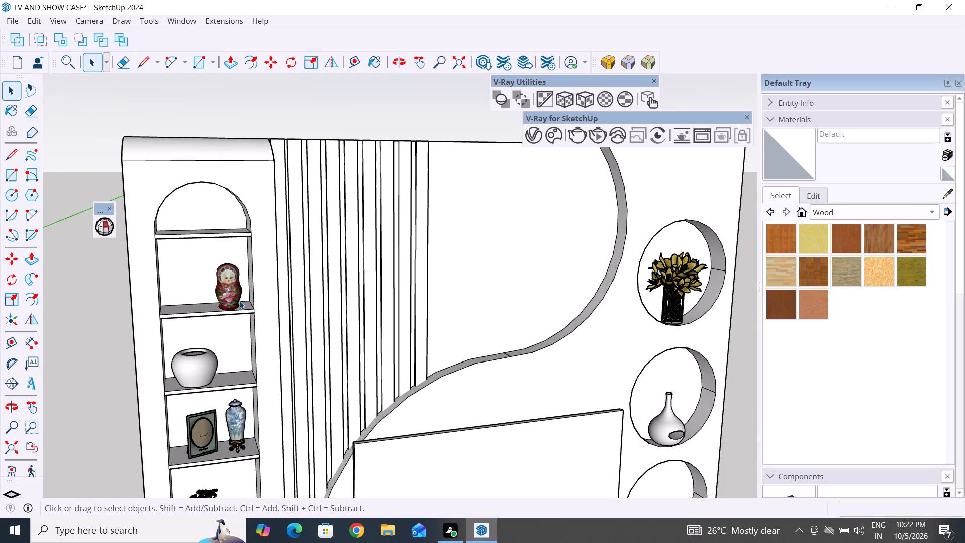
# Scale the matryoshka doll on the shelf above the white pot uniformly about its center by 1.27, and deselect it.
pyautogui.scroll(8, 240, 300)
pyautogui.click(223, 296)
pyautogui.press('m')
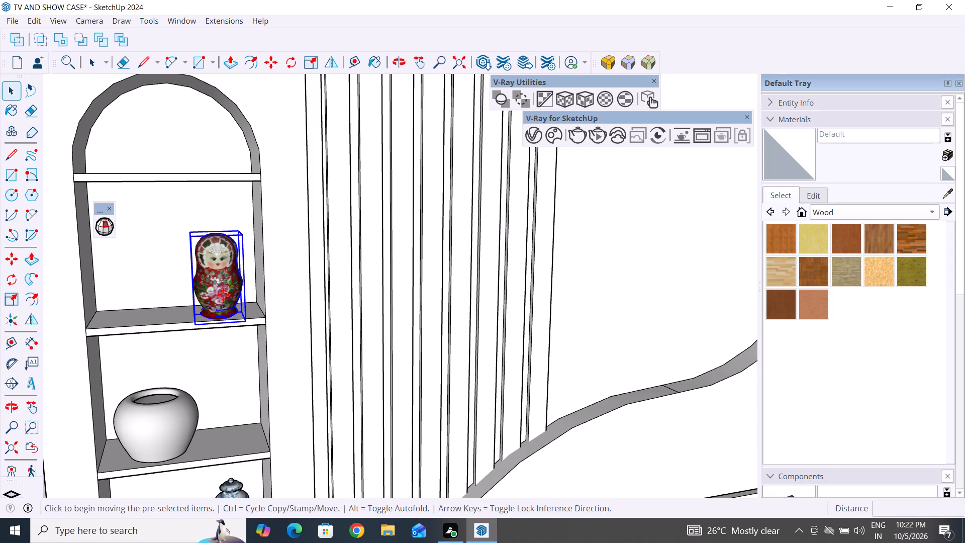
pyautogui.press('s')
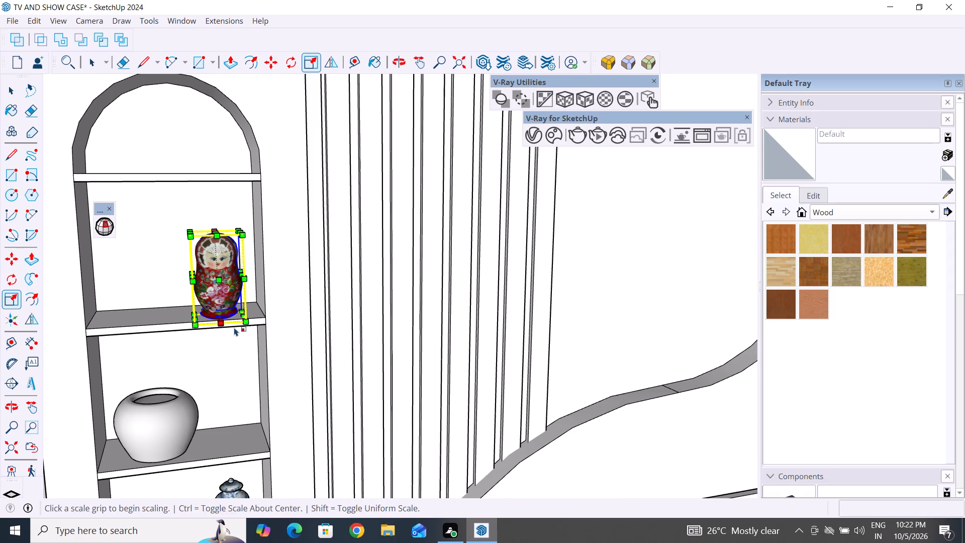
pyautogui.keyDown('ctrl'); pyautogui.moveTo(251, 325); pyautogui.dragTo(266, 326); pyautogui.keyUp('ctrl')
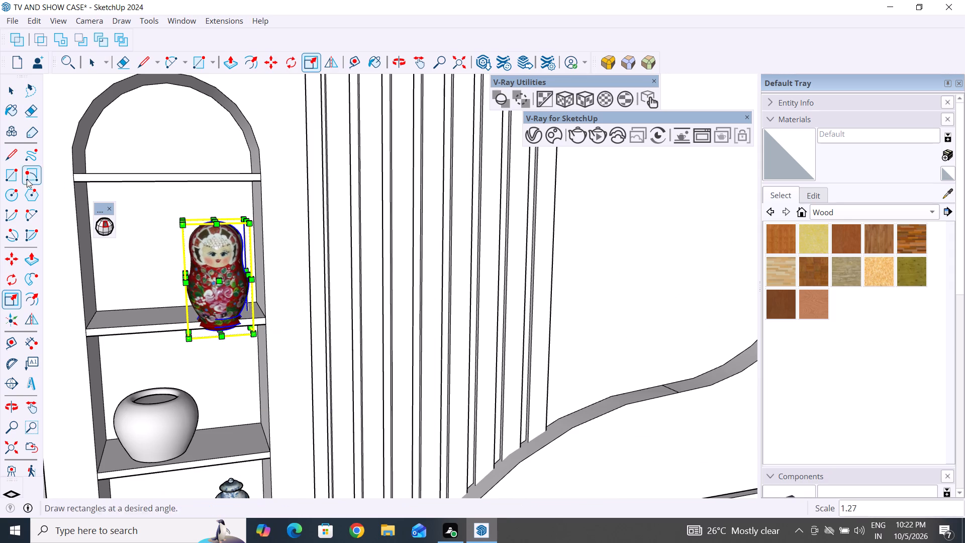
pyautogui.click(15, 87)
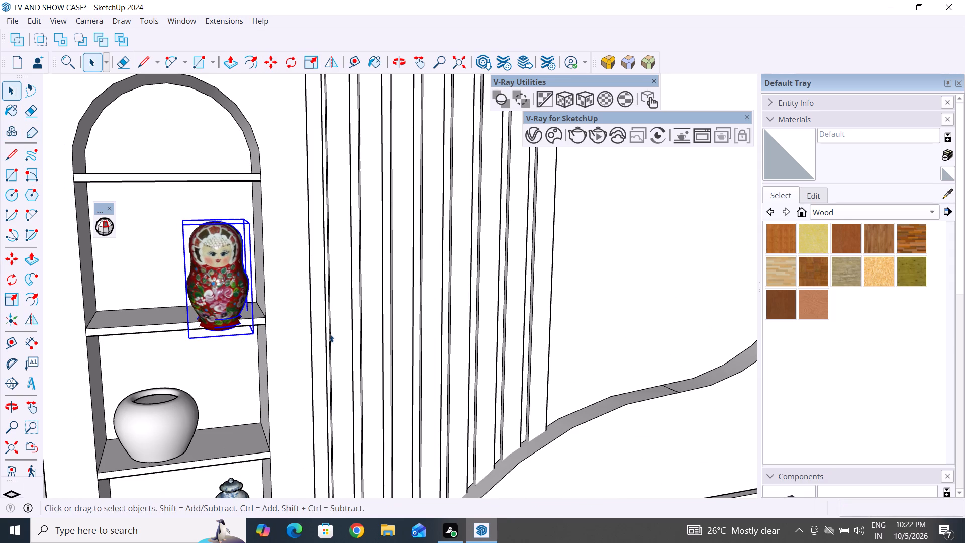
pyautogui.scroll(-11, 330, 333)
pyautogui.click(99, 339)
# Move the matryoshka doll about 3 15/16" up and away from the side panel so it rests on its shelf, and deselect it.
pyautogui.scroll(7, 265, 325)
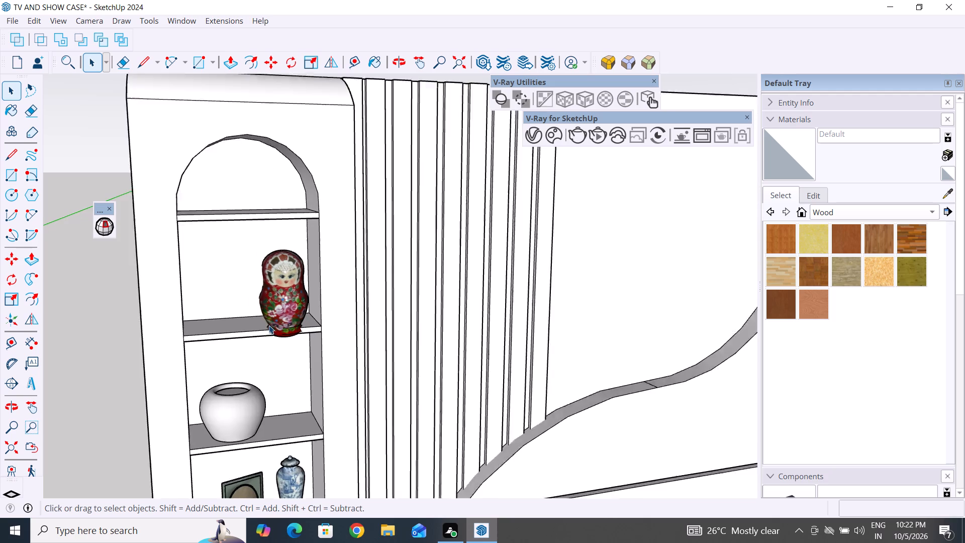
pyautogui.scroll(1, 269, 325)
pyautogui.click(281, 314)
pyautogui.press('m')
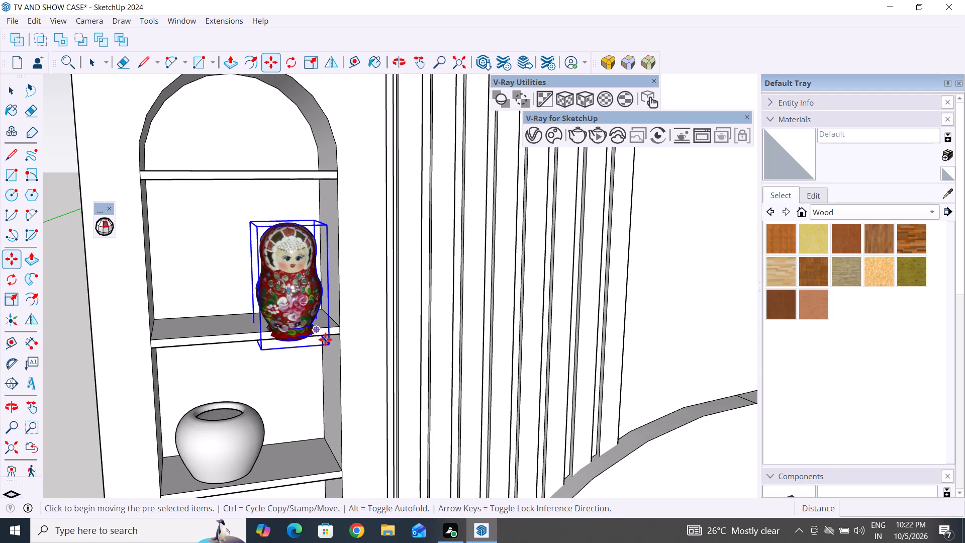
pyautogui.click(329, 343)
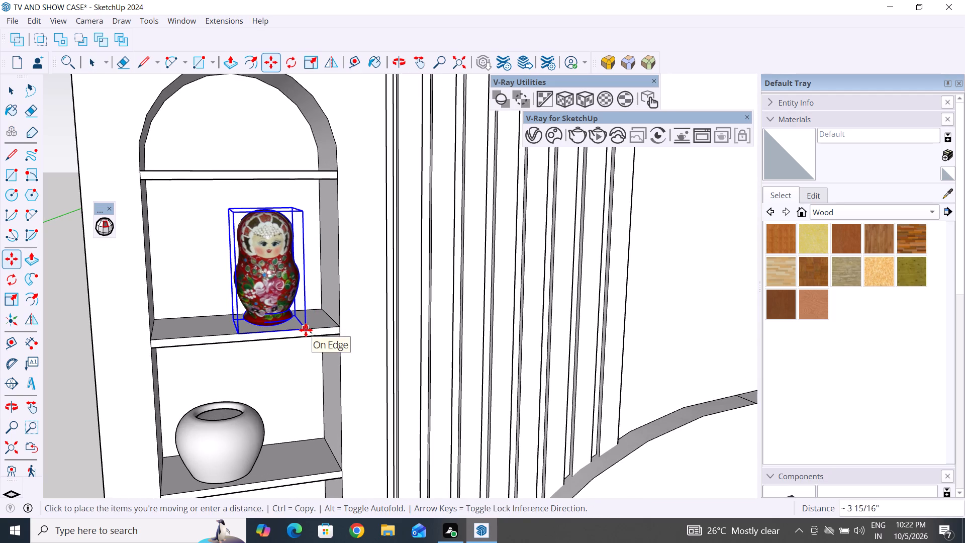
pyautogui.click(306, 330)
pyautogui.click(14, 91)
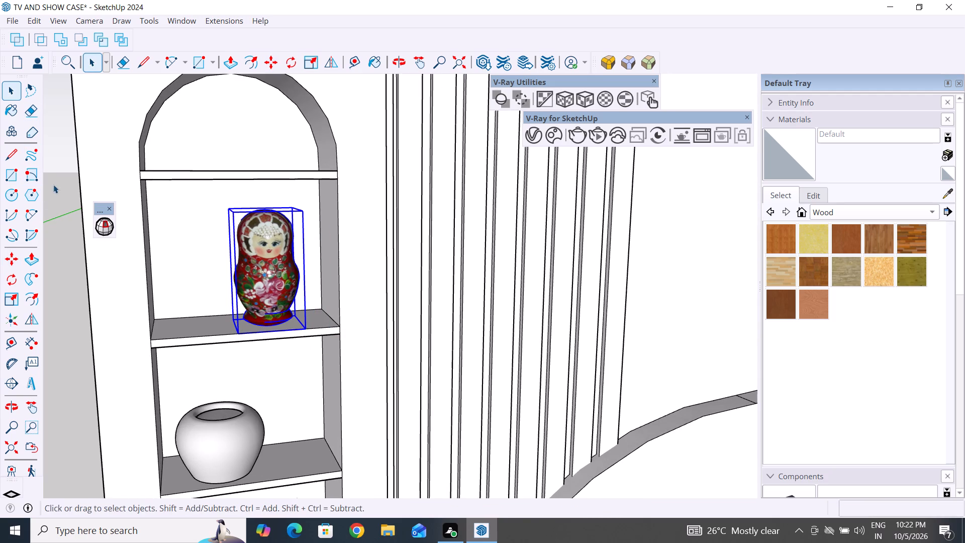
pyautogui.click(69, 173)
# Examine the whole TV wall unit and the separate wooden display shelf with figurines standing beside it.
pyautogui.scroll(-13, 88, 250)
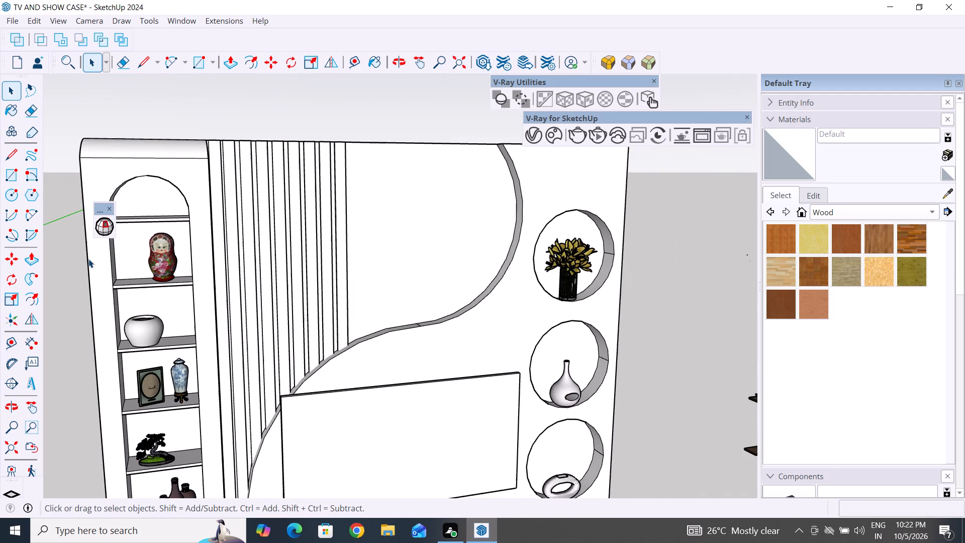
pyautogui.scroll(-10, 167, 376)
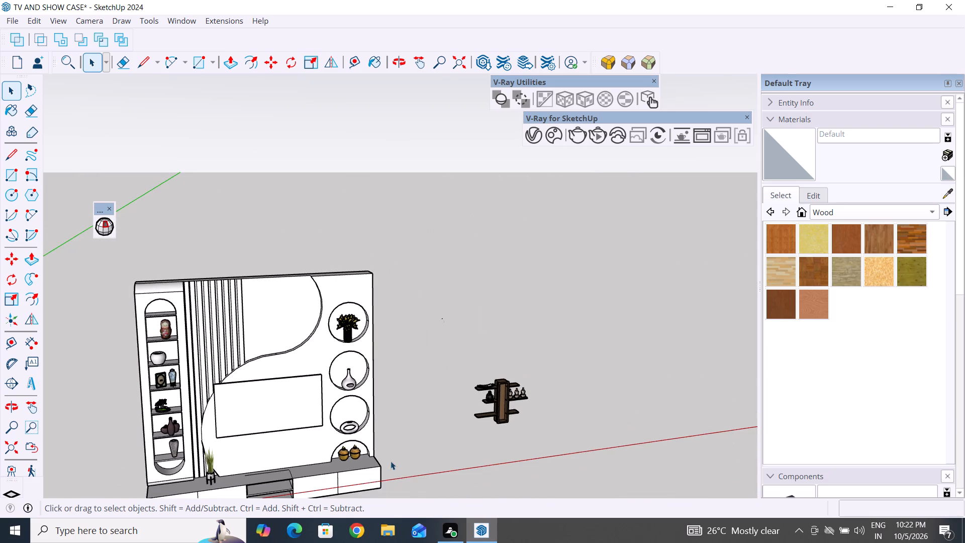
pyautogui.scroll(7, 366, 478)
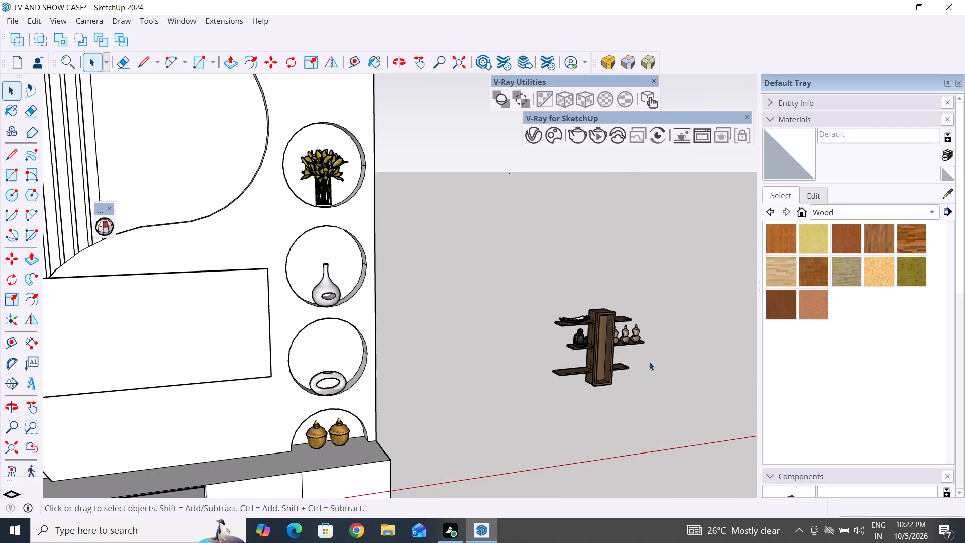
pyautogui.scroll(7, 646, 342)
pyautogui.moveTo(646, 341); pyautogui.dragTo(544, 325, button='middle')
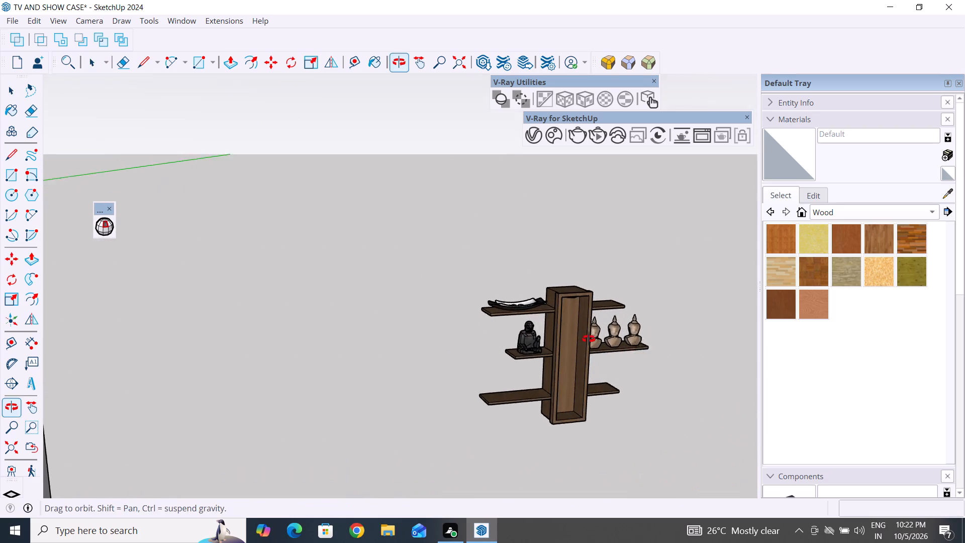
pyautogui.moveTo(503, 309); pyautogui.dragTo(584, 348, button='middle')
pyautogui.scroll(-11, 584, 348)
pyautogui.scroll(-4, 436, 388)
pyautogui.moveTo(441, 425); pyautogui.dragTo(298, 395, button='middle')
pyautogui.scroll(-3, 335, 346)
# Scale the potted snake plant on the TV cabinet uniformly about its center by 1.20.
pyautogui.scroll(7, 168, 425)
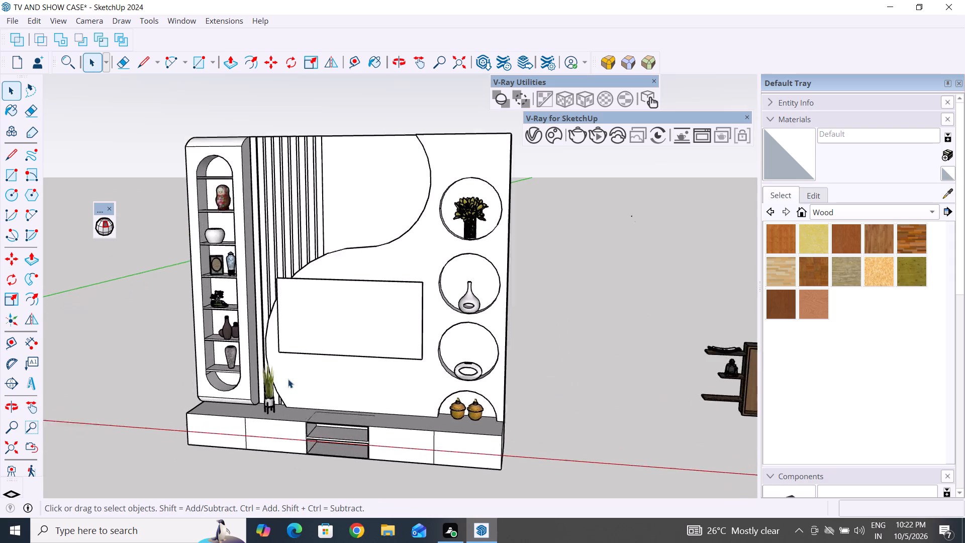
pyautogui.scroll(9, 288, 379)
pyautogui.click(261, 407)
pyautogui.scroll(3, 267, 415)
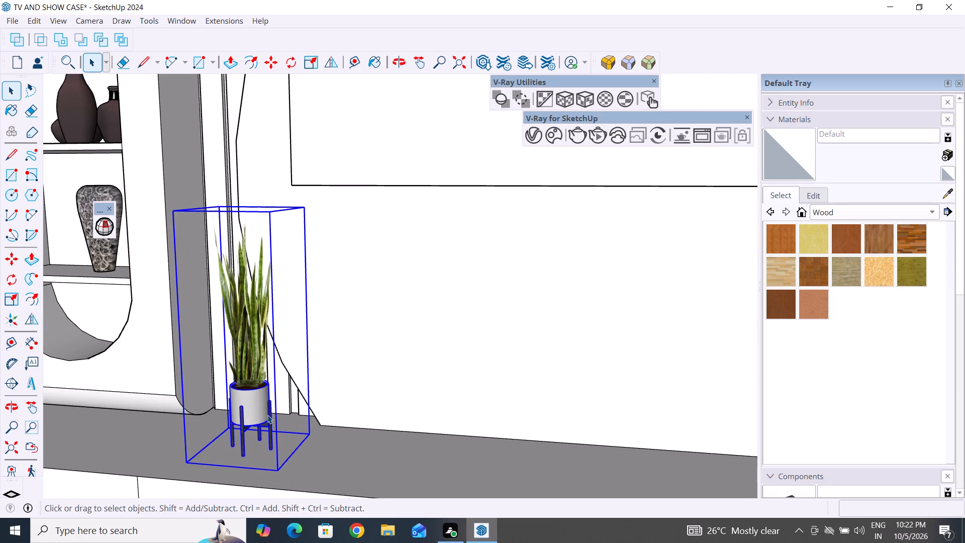
pyautogui.press('s')
pyautogui.keyDown('ctrl'); pyautogui.moveTo(275, 471); pyautogui.dragTo(276, 471); pyautogui.keyUp('ctrl')
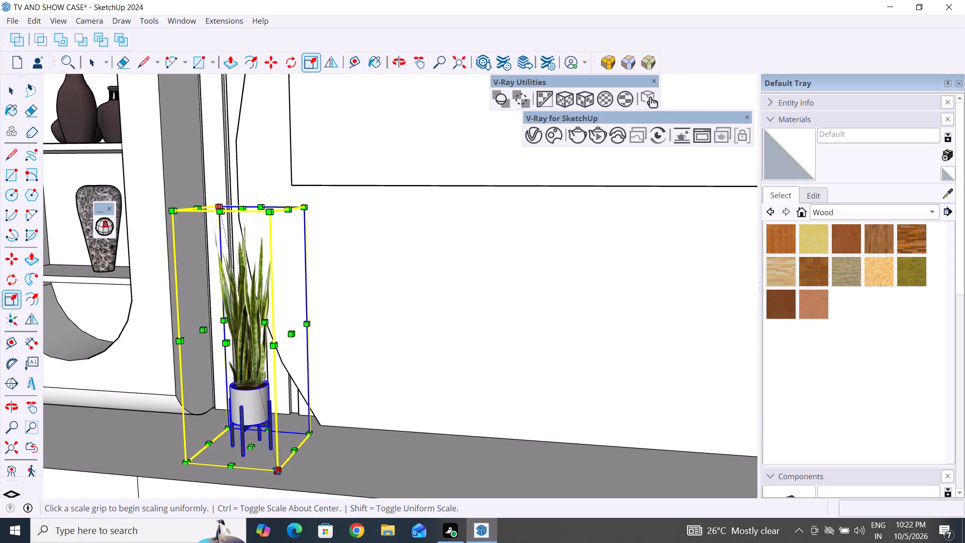
pyautogui.keyDown('ctrl'); pyautogui.moveTo(276, 471); pyautogui.dragTo(314, 493); pyautogui.keyUp('ctrl')
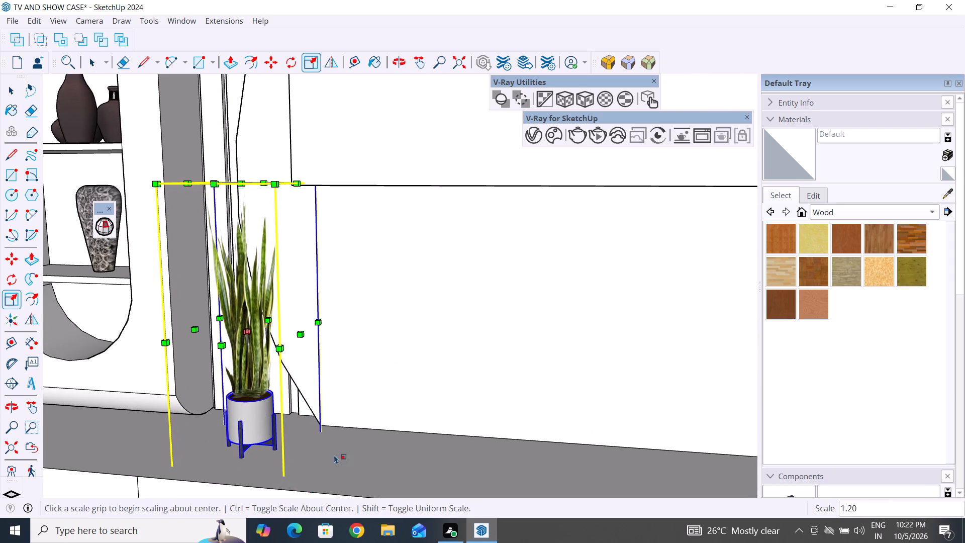
# Raise the potted snake plant about 3 1/2" so that its stand rests on the cabinet top.
pyautogui.scroll(-11, 412, 336)
pyautogui.moveTo(345, 437); pyautogui.dragTo(389, 502, button='middle')
pyautogui.scroll(3, 422, 354)
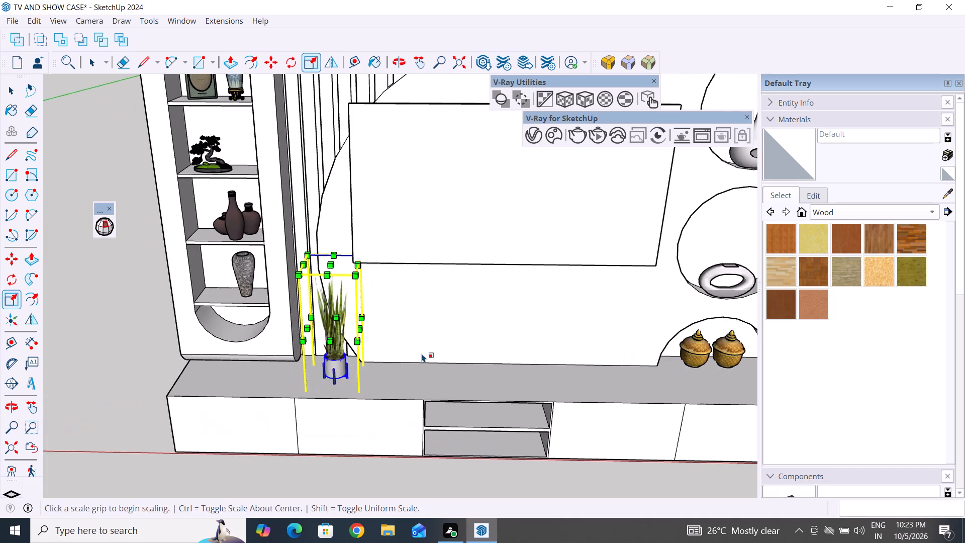
pyautogui.moveTo(423, 369); pyautogui.dragTo(436, 381, button='middle')
pyautogui.scroll(3, 306, 380)
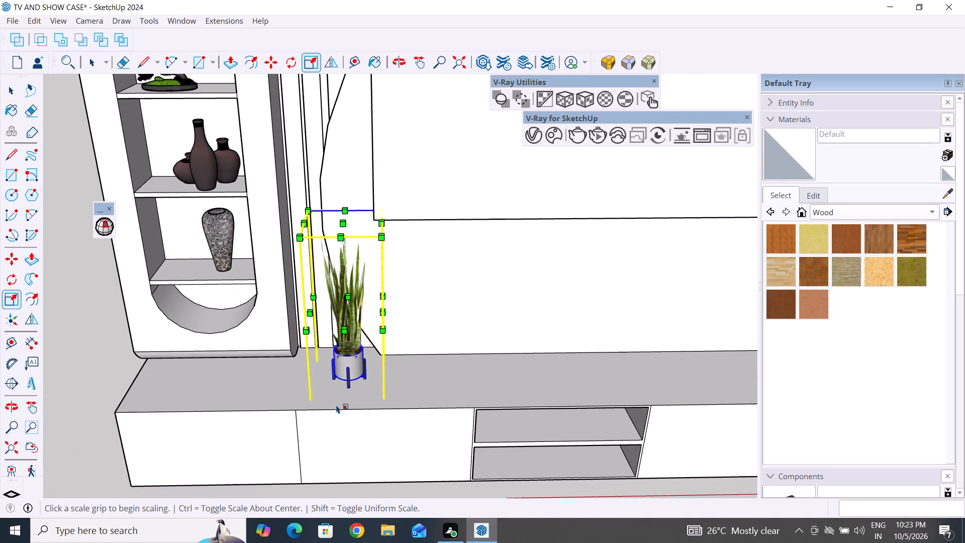
pyautogui.press('m')
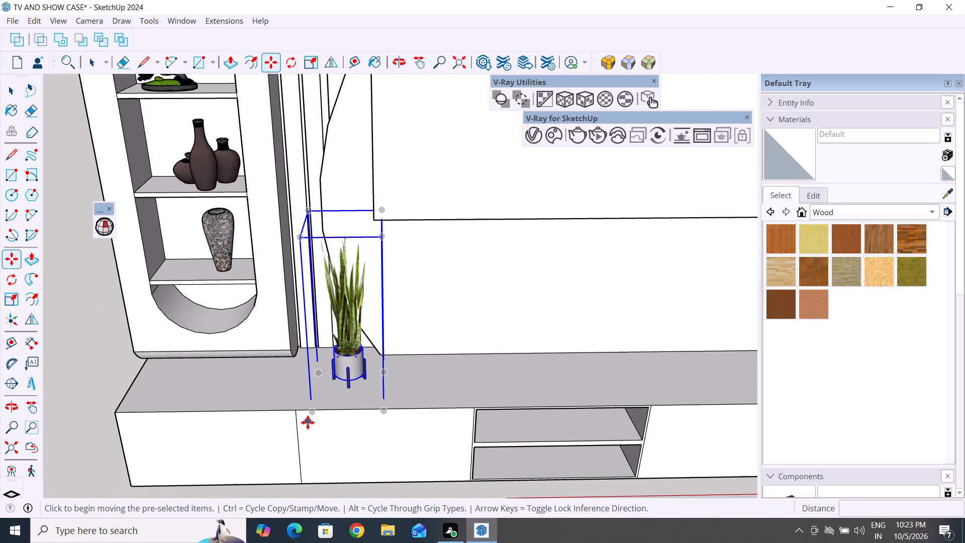
pyautogui.click(384, 416)
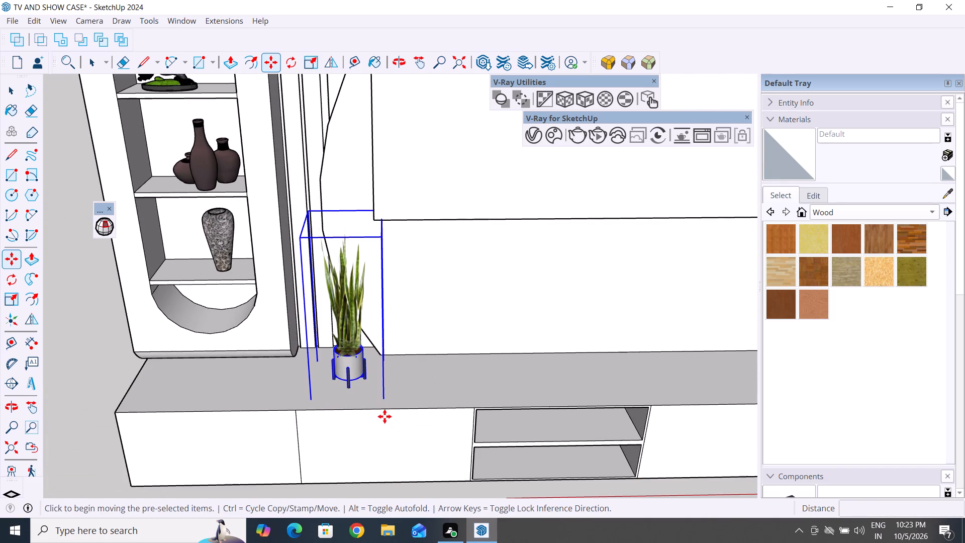
pyautogui.click(387, 400)
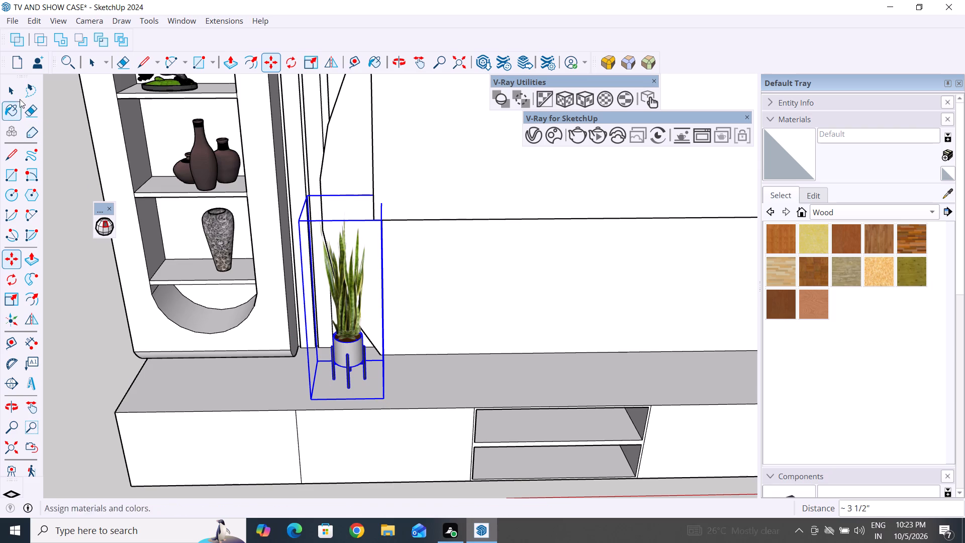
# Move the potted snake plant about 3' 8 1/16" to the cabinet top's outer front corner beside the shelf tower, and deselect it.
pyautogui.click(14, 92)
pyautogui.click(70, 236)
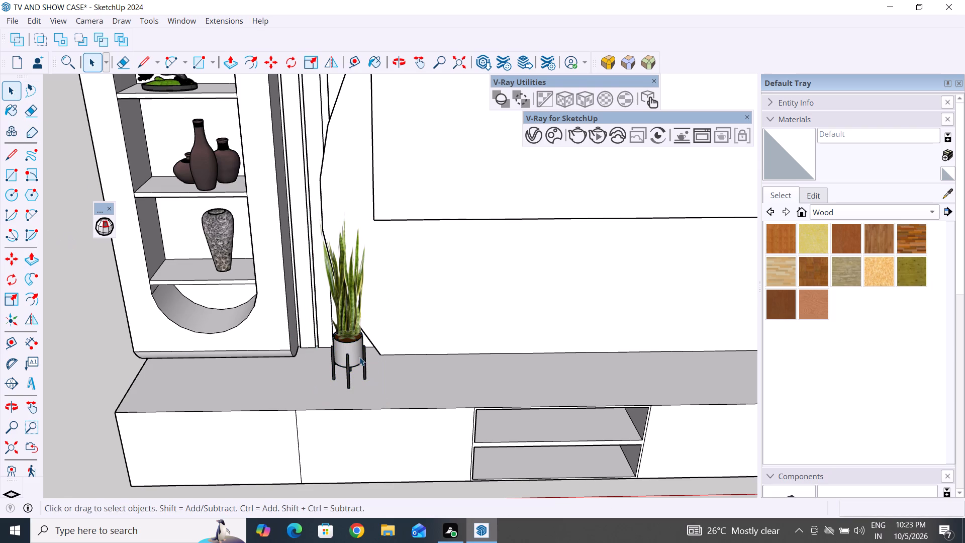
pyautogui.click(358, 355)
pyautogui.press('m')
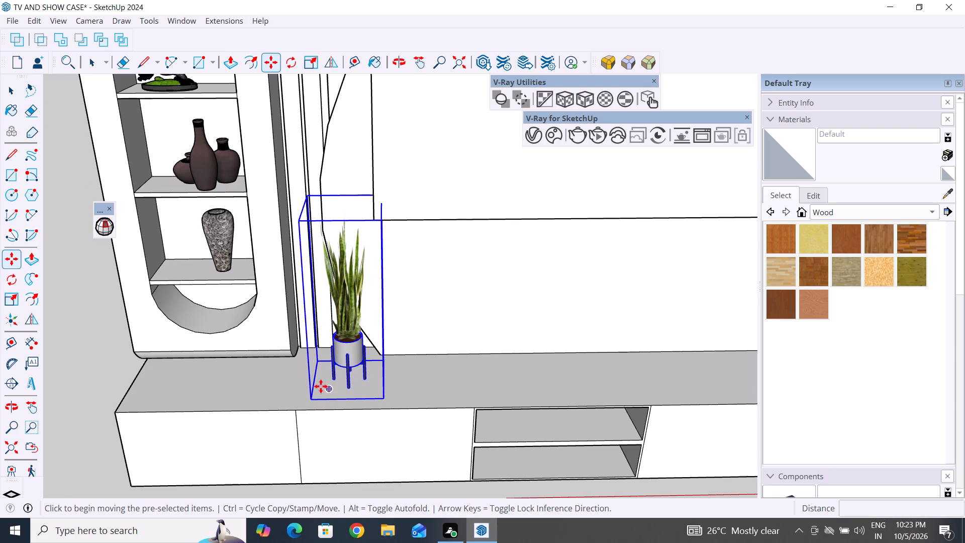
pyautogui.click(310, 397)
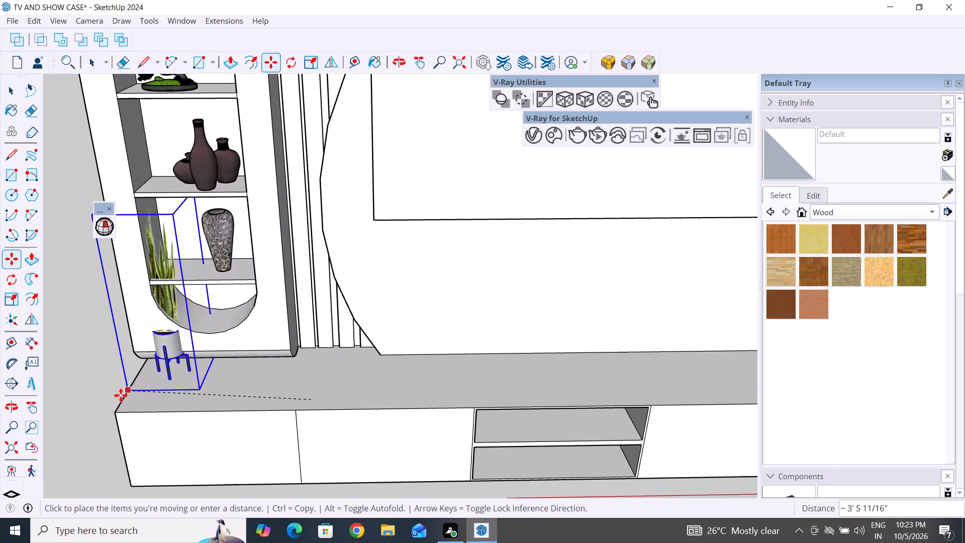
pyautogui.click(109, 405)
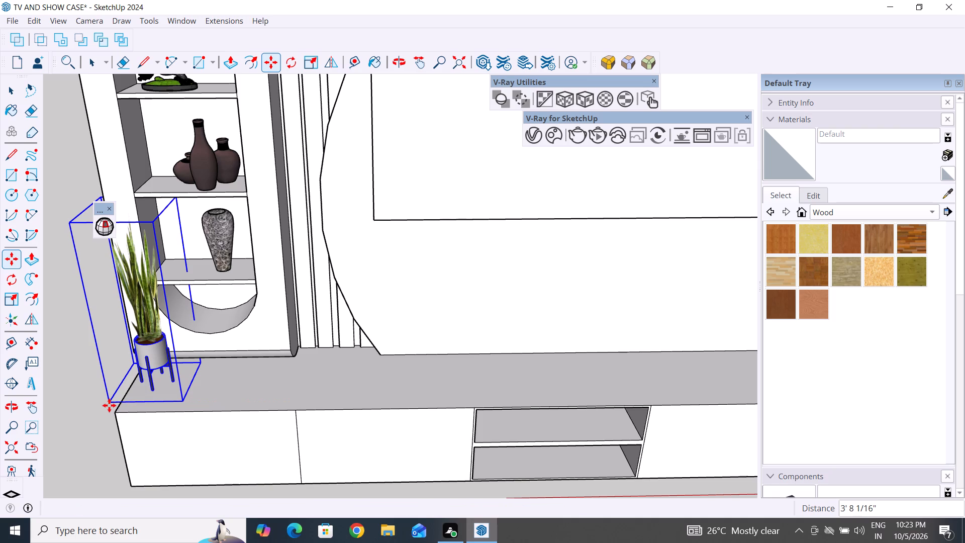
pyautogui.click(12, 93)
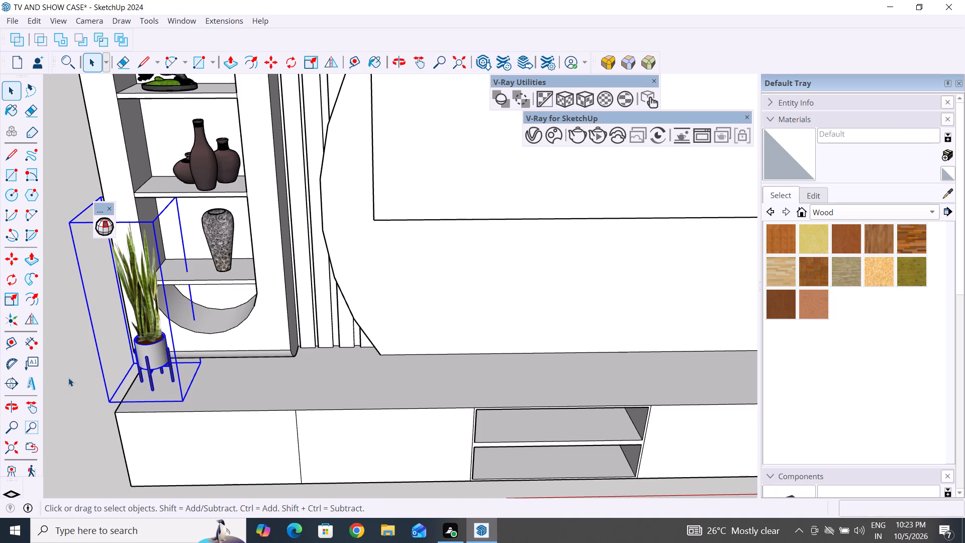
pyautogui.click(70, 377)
# Delete the stray curved edge at the rounded base of the shelf tower, behind the potted snake plant.
pyautogui.moveTo(199, 400); pyautogui.dragTo(384, 373, button='middle')
pyautogui.moveTo(205, 400); pyautogui.dragTo(295, 359, button='middle')
pyautogui.scroll(-4, 327, 265)
pyautogui.moveTo(264, 414); pyautogui.dragTo(283, 468, button='middle')
pyautogui.scroll(7, 300, 437)
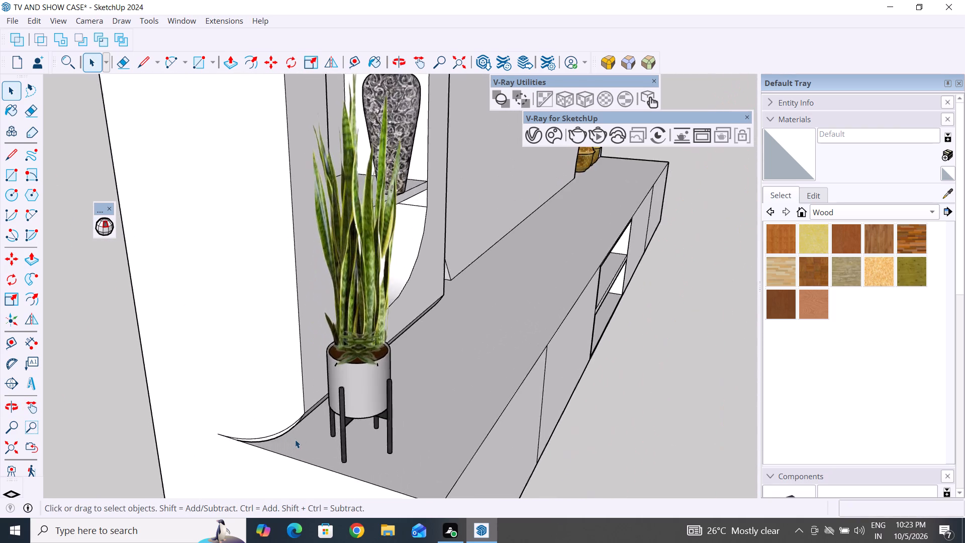
pyautogui.scroll(5, 295, 439)
pyautogui.click(278, 425)
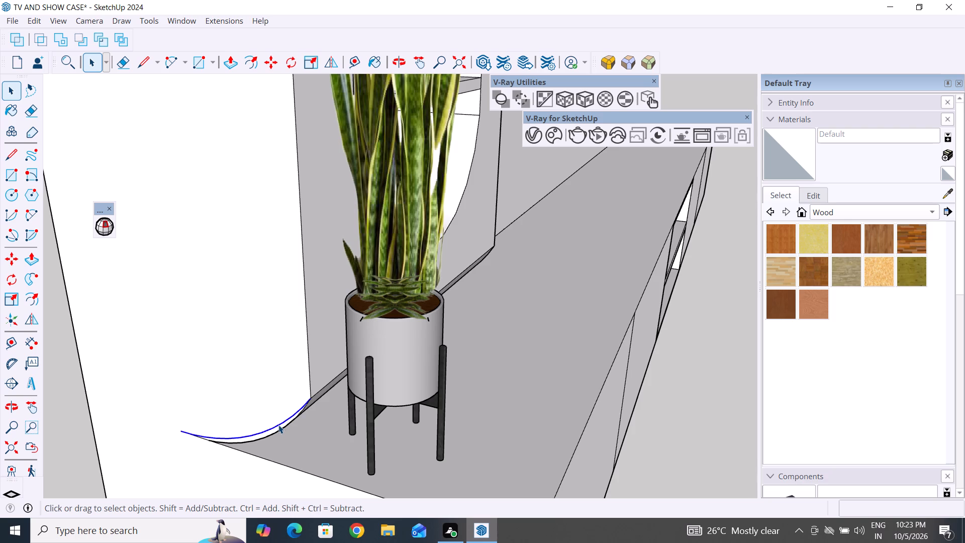
pyautogui.press('Delete')
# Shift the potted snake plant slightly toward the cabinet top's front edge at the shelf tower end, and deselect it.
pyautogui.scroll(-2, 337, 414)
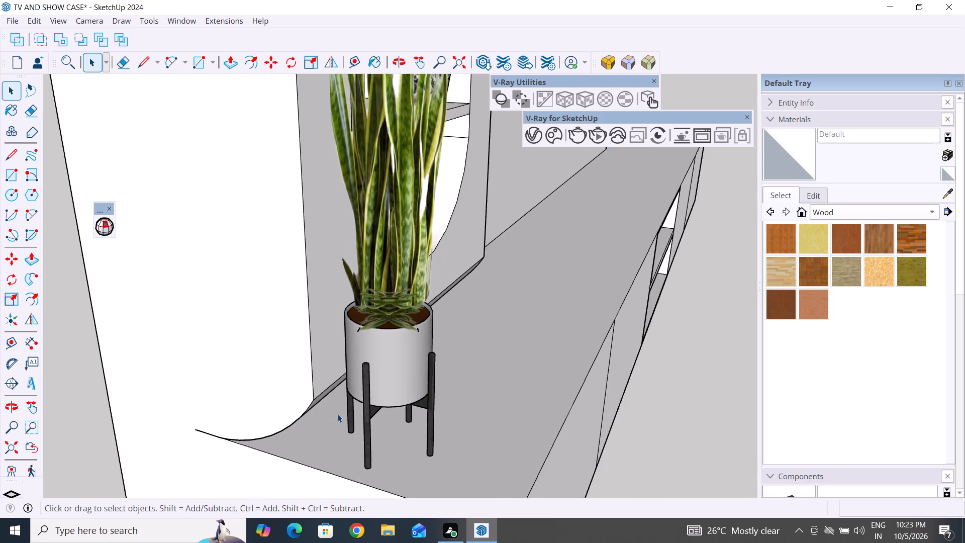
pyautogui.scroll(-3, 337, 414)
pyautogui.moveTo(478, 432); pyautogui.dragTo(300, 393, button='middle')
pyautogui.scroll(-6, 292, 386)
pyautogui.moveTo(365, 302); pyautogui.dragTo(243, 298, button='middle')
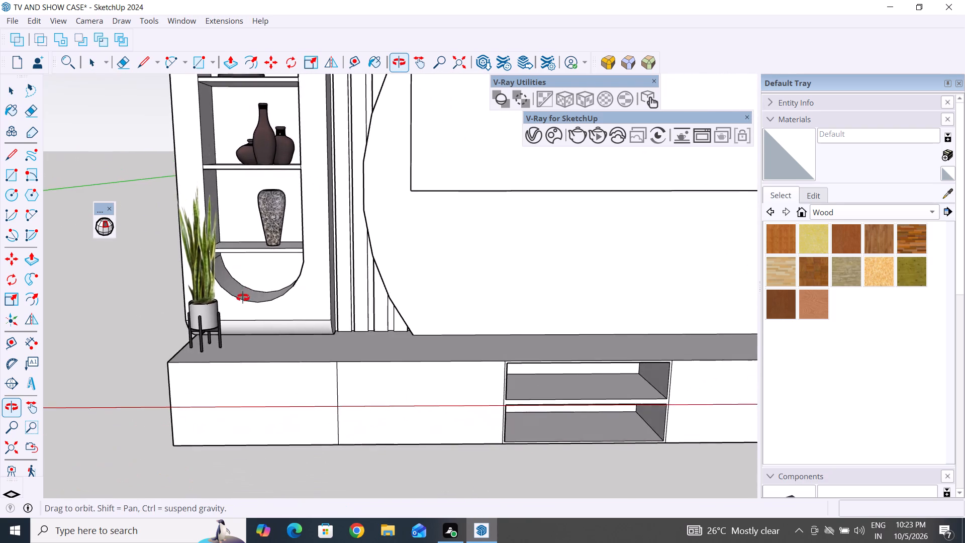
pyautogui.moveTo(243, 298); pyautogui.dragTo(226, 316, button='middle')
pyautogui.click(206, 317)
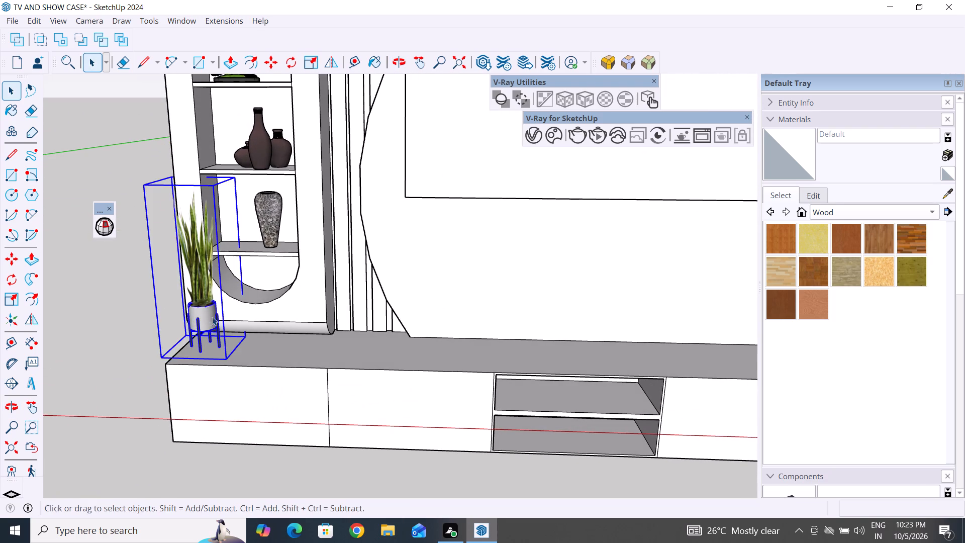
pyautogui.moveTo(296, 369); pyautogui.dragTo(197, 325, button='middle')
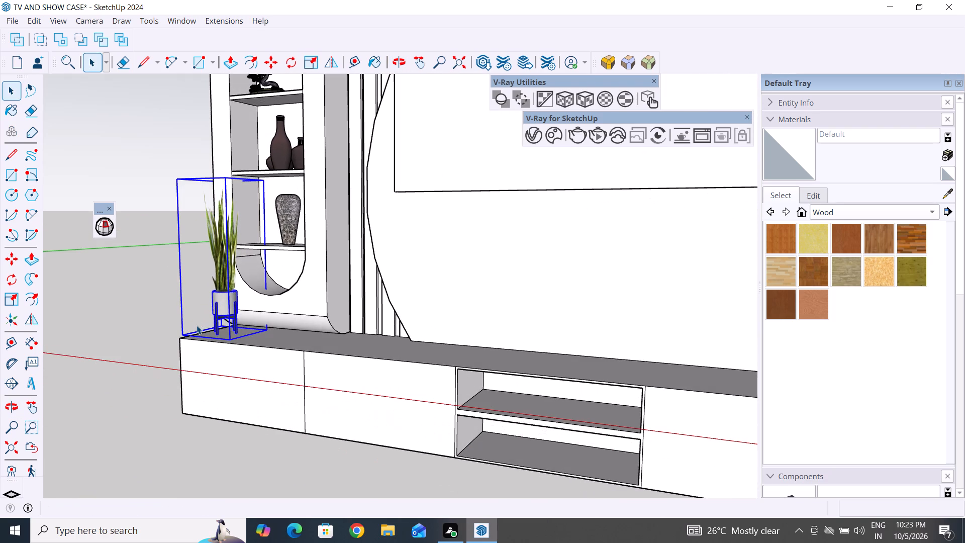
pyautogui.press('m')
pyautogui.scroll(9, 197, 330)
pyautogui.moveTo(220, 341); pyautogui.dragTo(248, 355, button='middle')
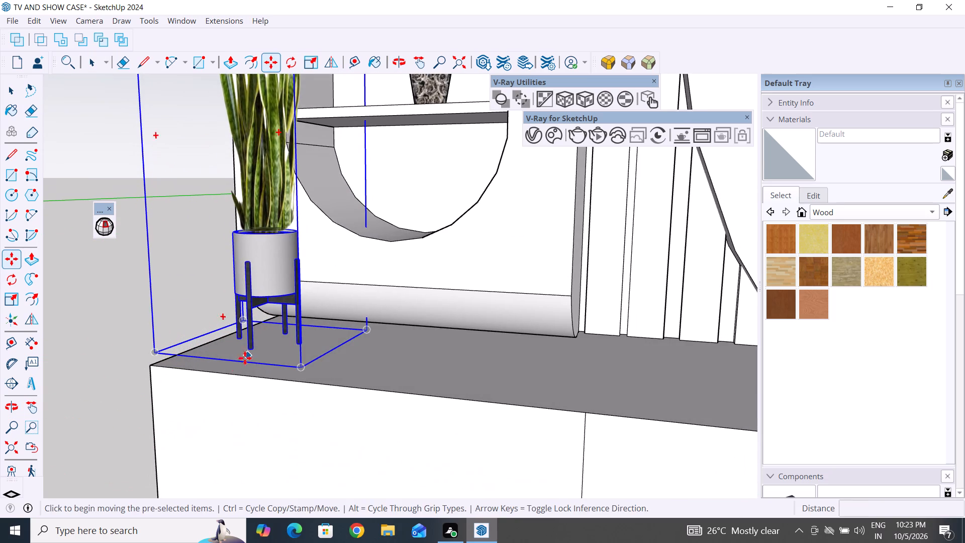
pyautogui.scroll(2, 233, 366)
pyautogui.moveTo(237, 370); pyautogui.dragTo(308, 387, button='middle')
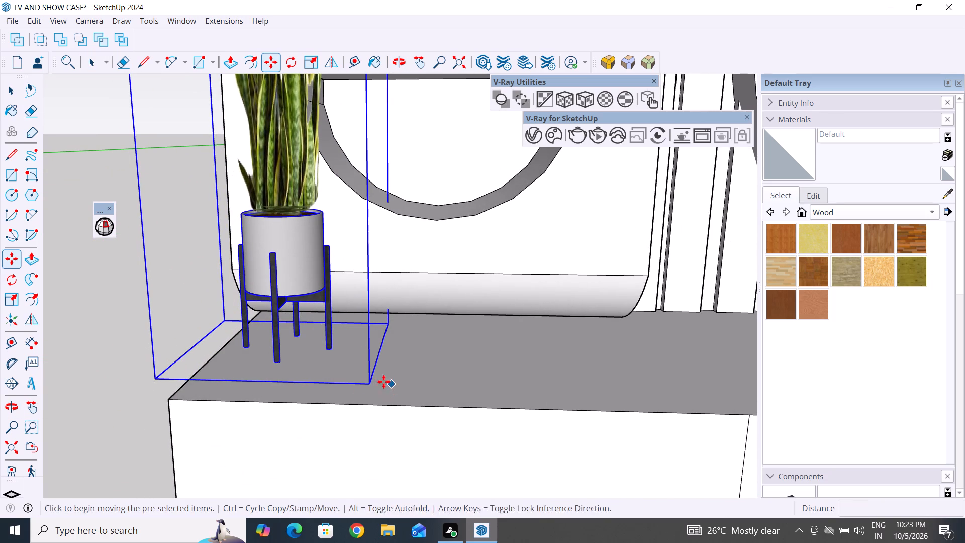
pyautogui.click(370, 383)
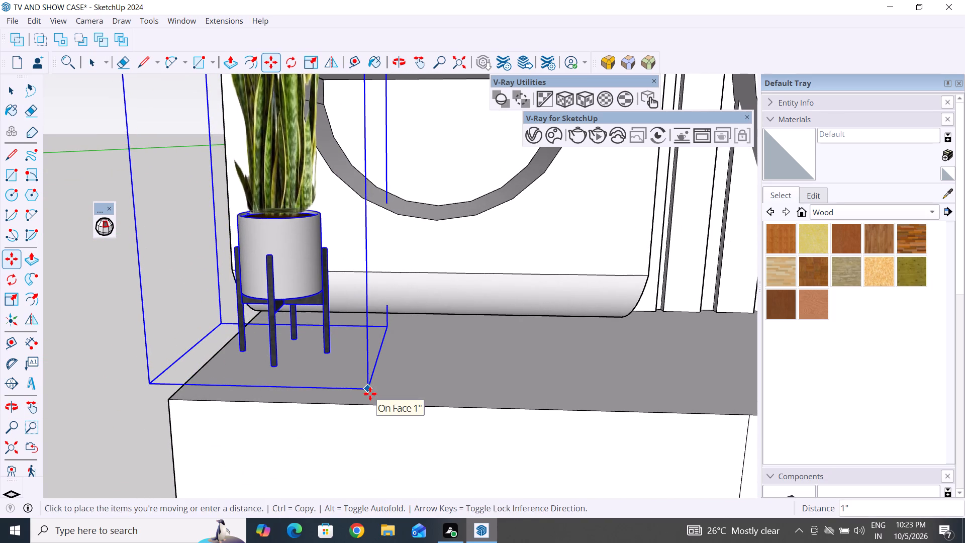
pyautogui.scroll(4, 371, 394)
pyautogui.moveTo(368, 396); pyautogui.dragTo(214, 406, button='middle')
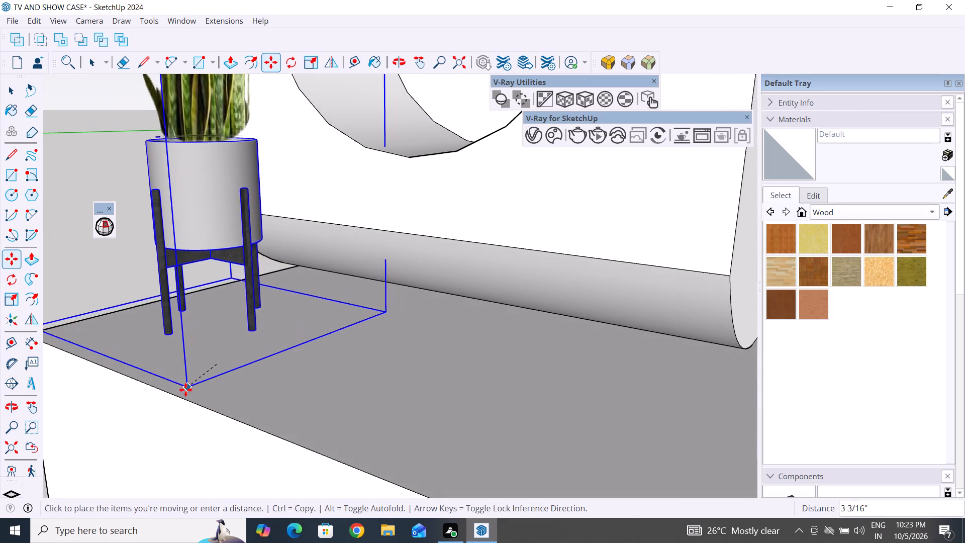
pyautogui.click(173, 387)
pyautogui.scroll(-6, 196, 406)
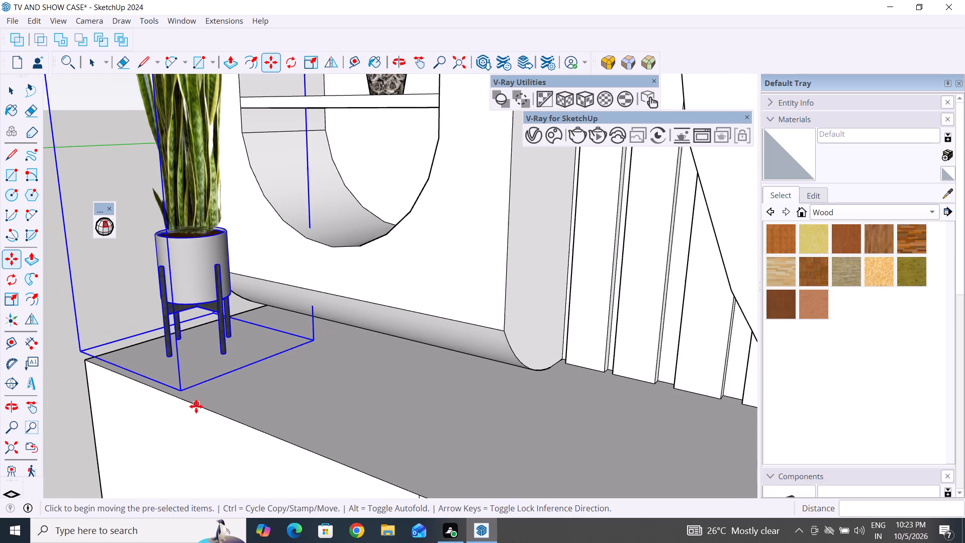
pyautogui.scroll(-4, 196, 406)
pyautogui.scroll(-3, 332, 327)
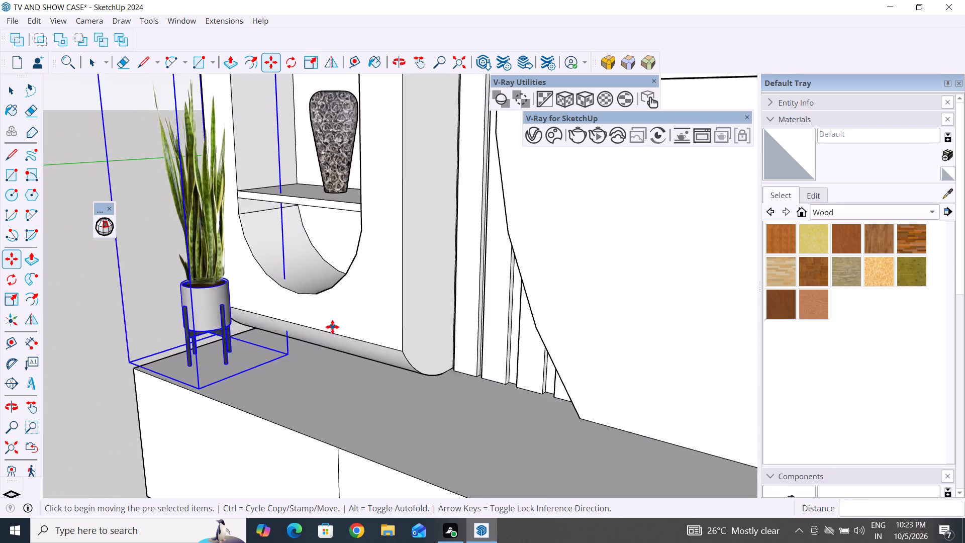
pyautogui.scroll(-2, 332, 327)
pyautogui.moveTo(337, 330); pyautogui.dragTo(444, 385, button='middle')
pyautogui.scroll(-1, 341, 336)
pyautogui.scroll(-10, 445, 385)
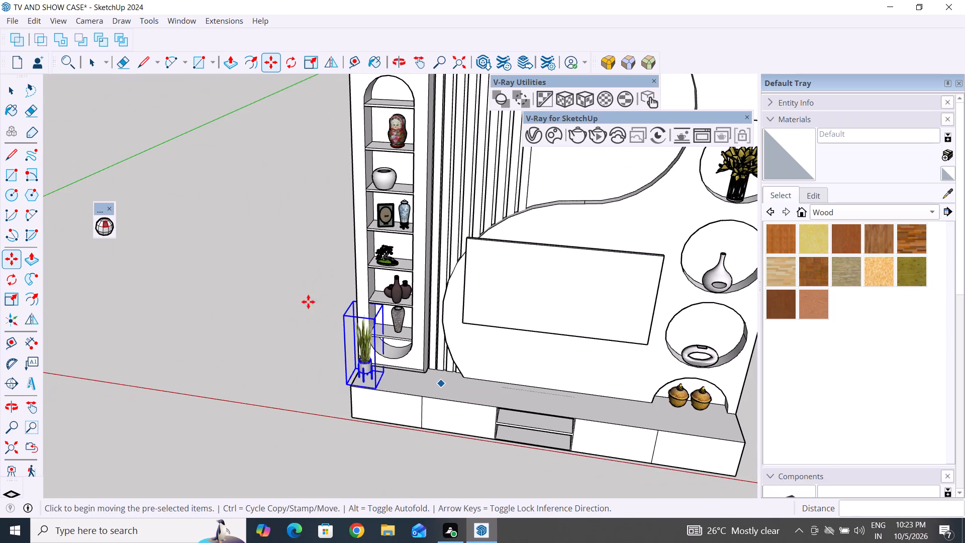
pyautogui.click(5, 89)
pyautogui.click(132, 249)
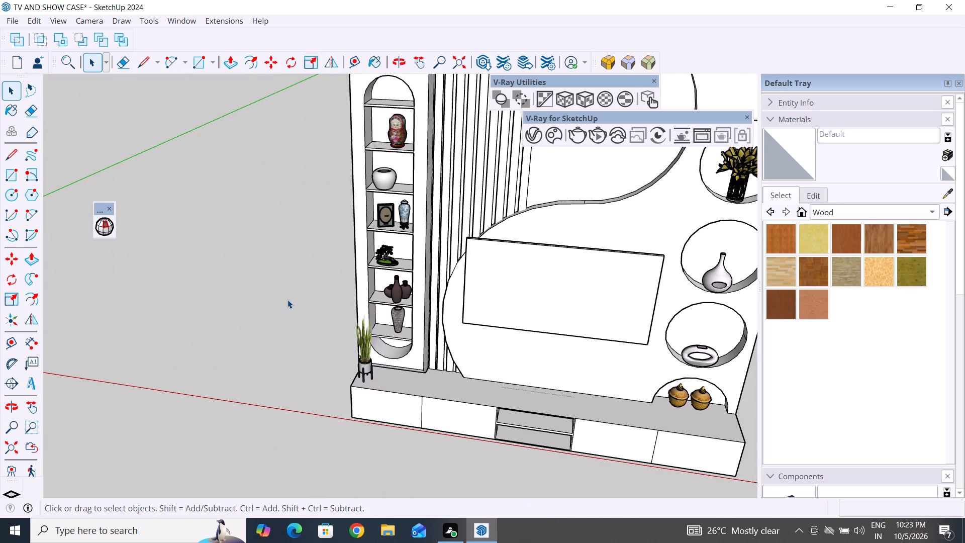
# Move the potted snake plant about 4' 3 11/16" along the cabinet top to the lower end of the curved back panel, and deselect it.
pyautogui.scroll(-4, 287, 300)
pyautogui.moveTo(322, 372); pyautogui.dragTo(354, 349, button='middle')
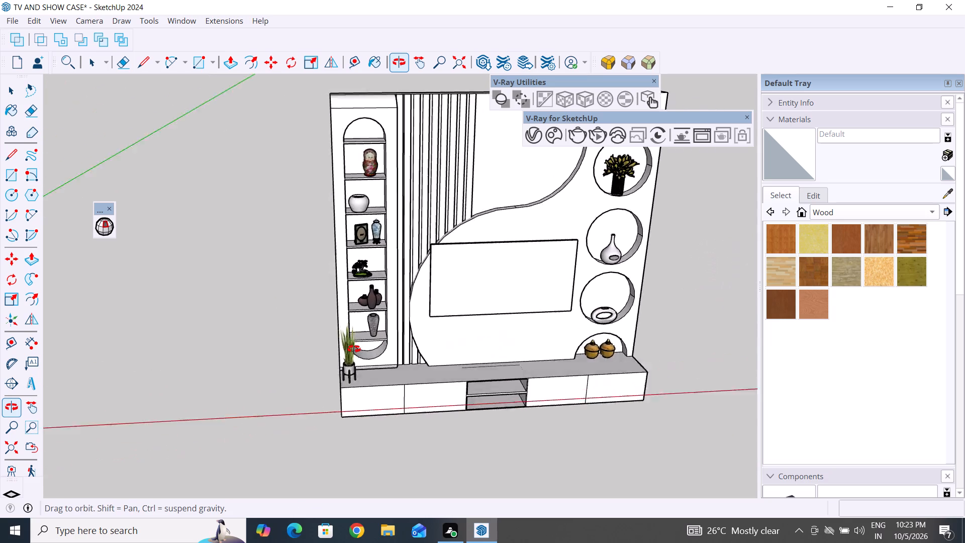
pyautogui.moveTo(354, 349); pyautogui.dragTo(354, 348, button='middle')
pyautogui.scroll(-5, 353, 351)
pyautogui.moveTo(572, 402); pyautogui.dragTo(578, 338, button='middle')
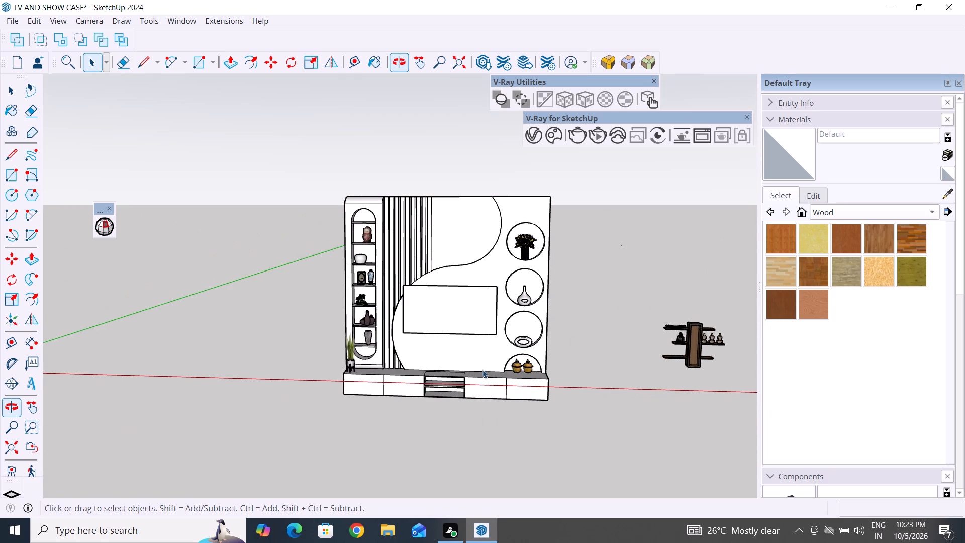
pyautogui.scroll(2, 302, 362)
pyautogui.scroll(8, 422, 333)
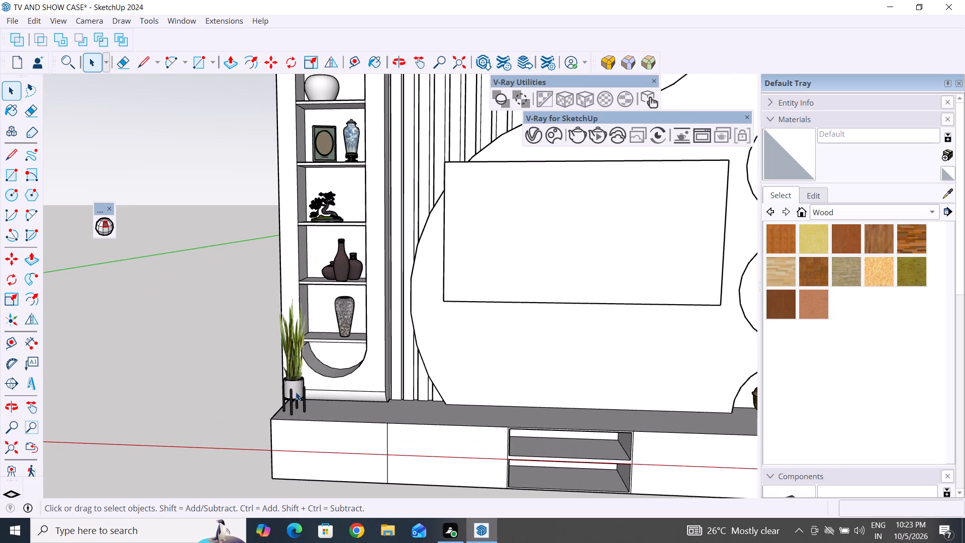
pyautogui.click(296, 392)
pyautogui.press('m')
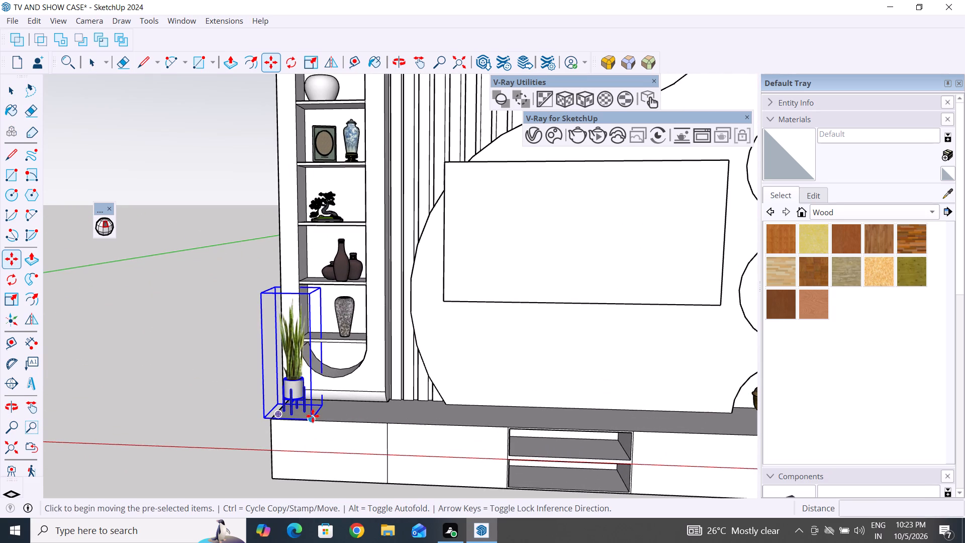
pyautogui.click(313, 416)
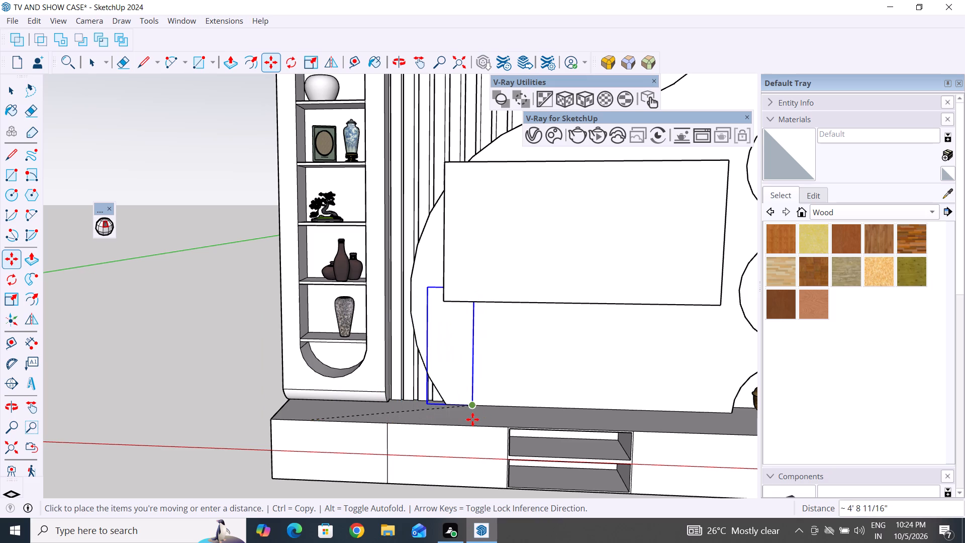
pyautogui.scroll(9, 473, 420)
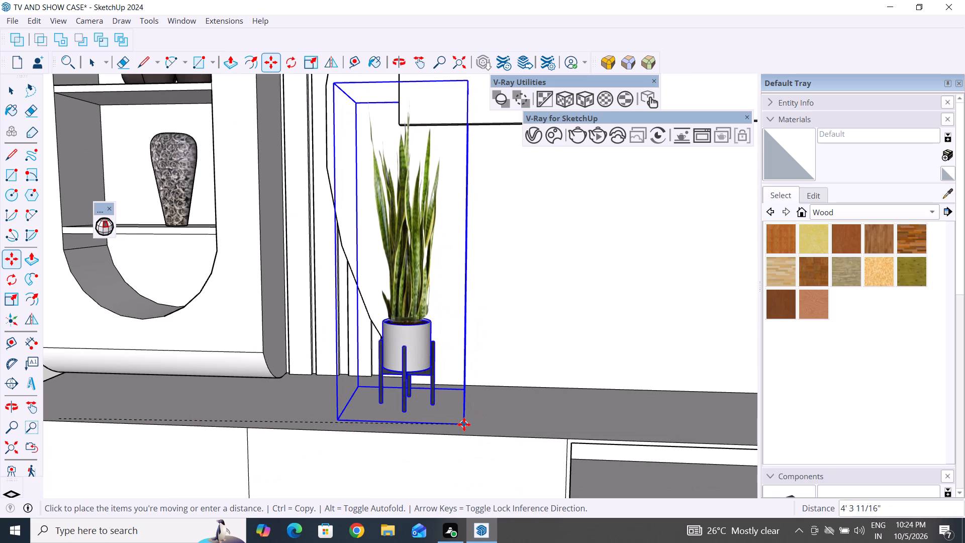
pyautogui.click(464, 424)
pyautogui.scroll(-8, 336, 379)
pyautogui.scroll(-2, 464, 424)
pyautogui.click(13, 90)
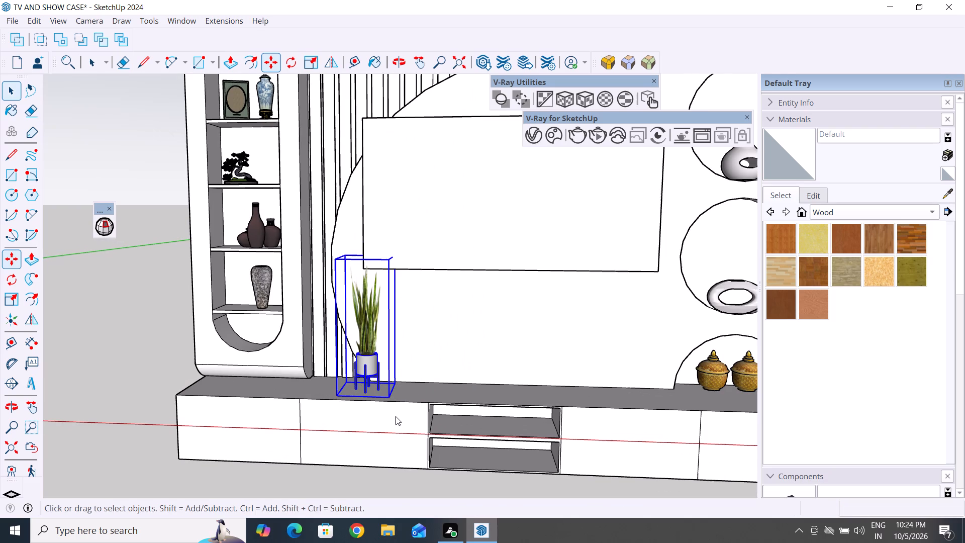
pyautogui.click(103, 159)
# Delete the plain rectangular TV block from the curved back panel.
pyautogui.scroll(-4, 396, 416)
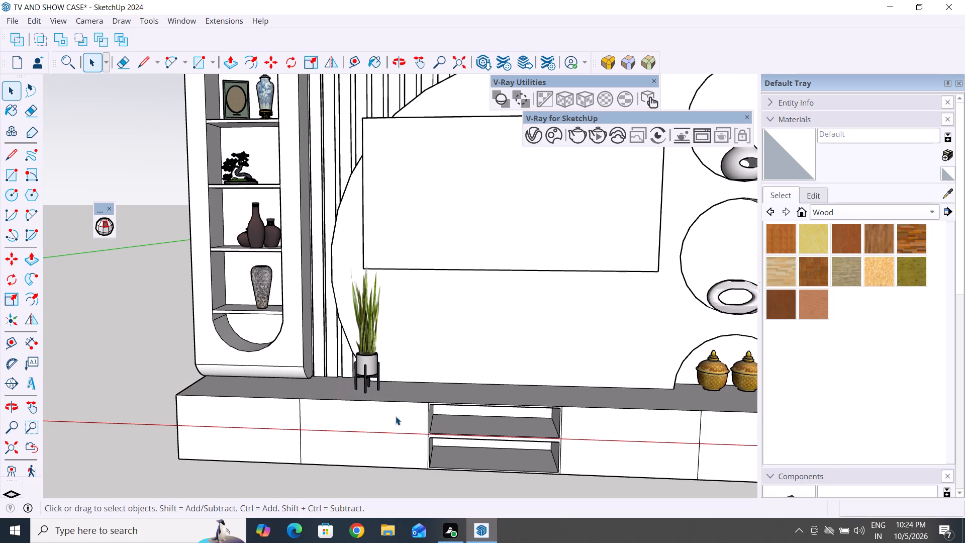
pyautogui.scroll(-7, 396, 416)
pyautogui.moveTo(402, 438); pyautogui.dragTo(623, 452, button='middle')
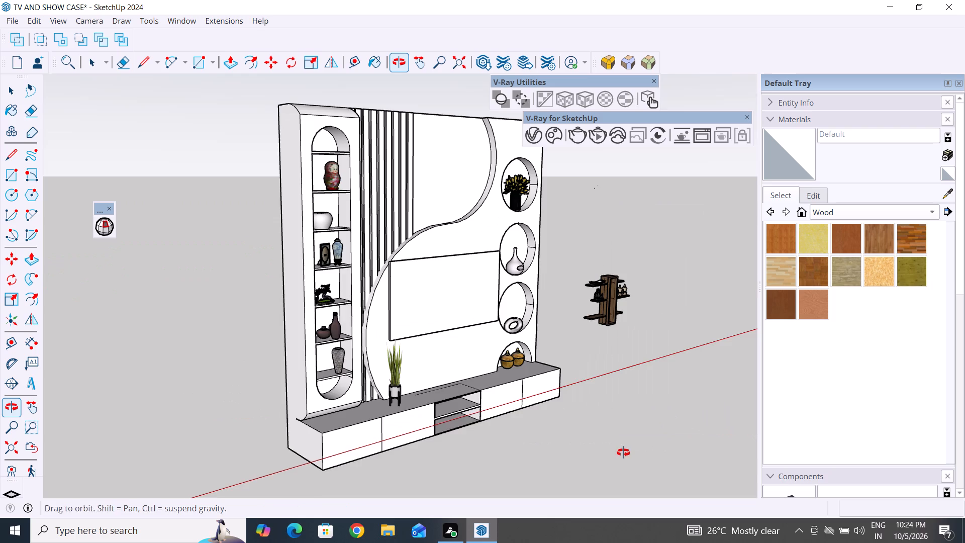
pyautogui.moveTo(623, 452); pyautogui.dragTo(639, 482, button='middle')
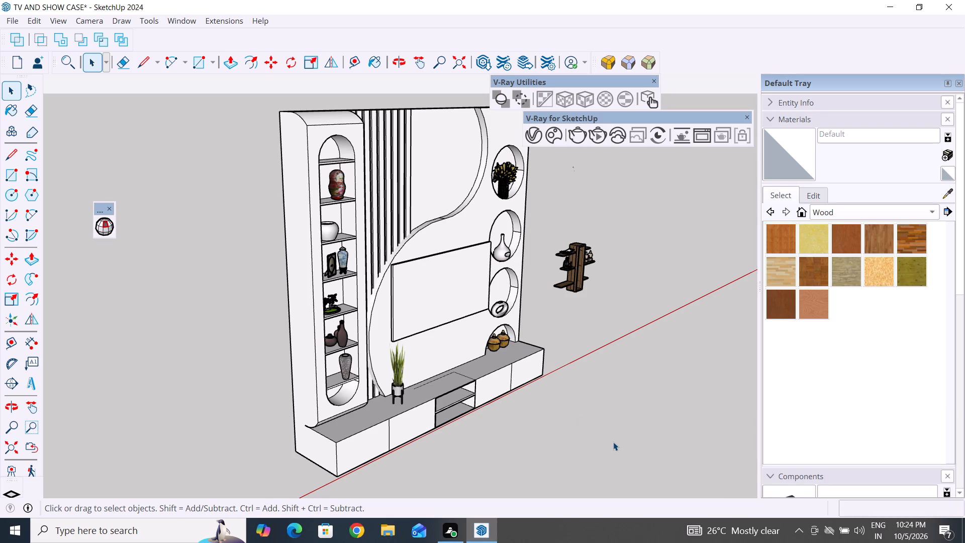
pyautogui.click(455, 308)
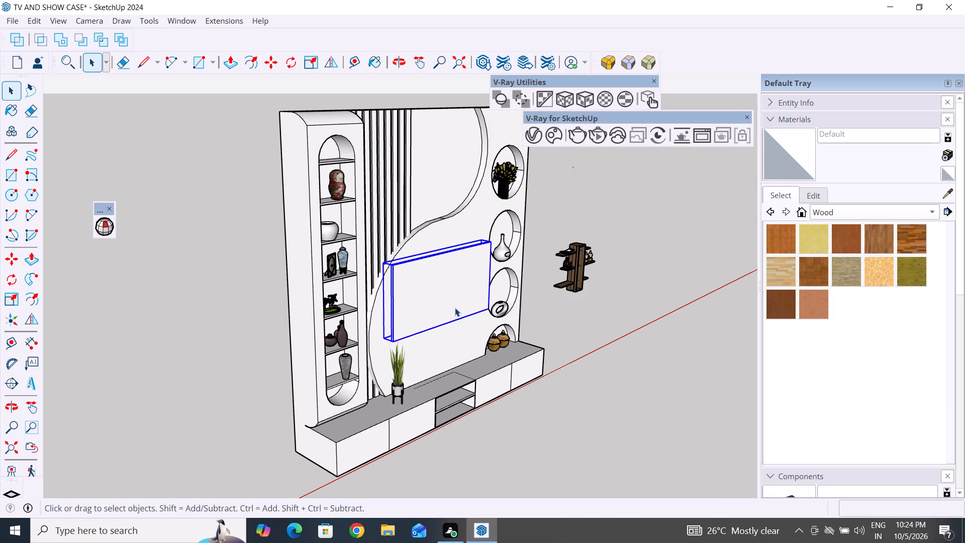
pyautogui.press('Delete')
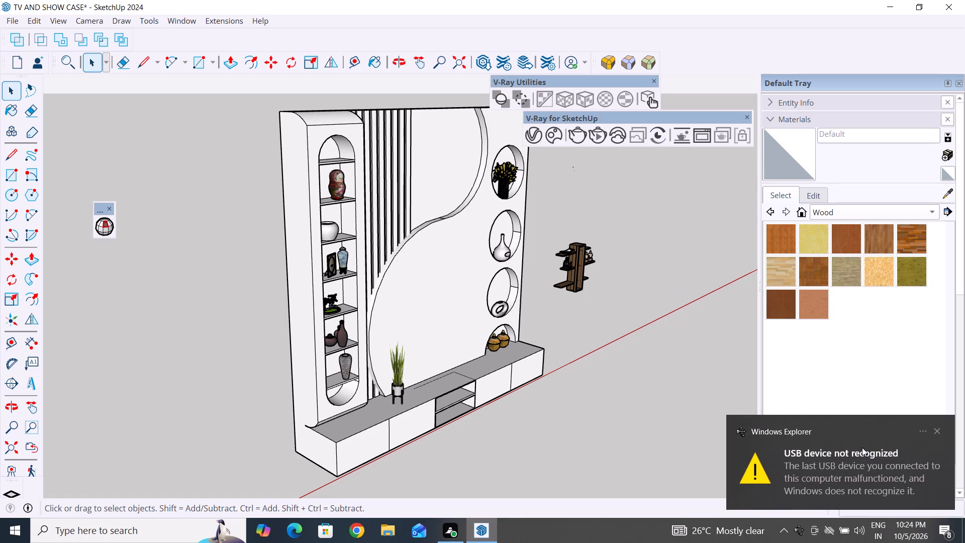
pyautogui.click(940, 433)
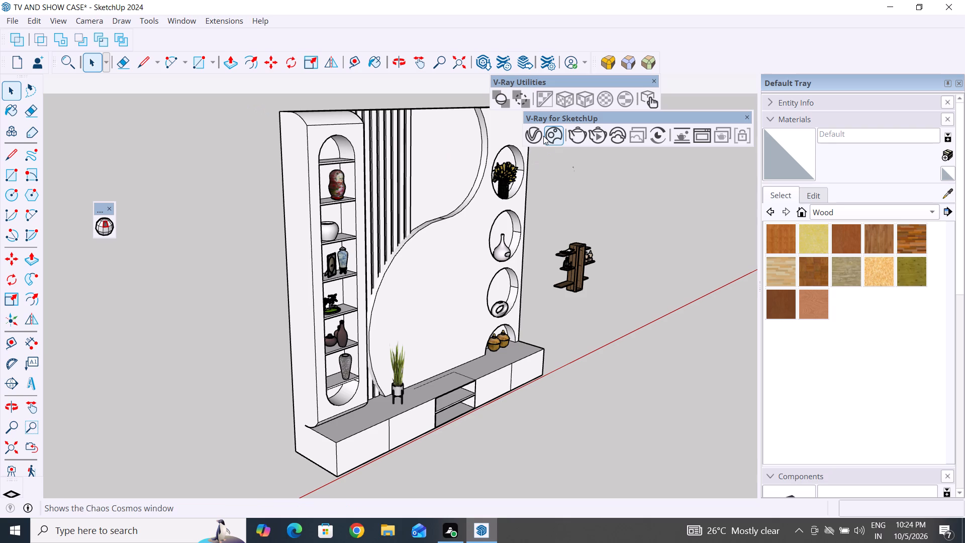
# Open 3D Warehouse and search its models for "LCD TV".
pyautogui.click(173, 22)
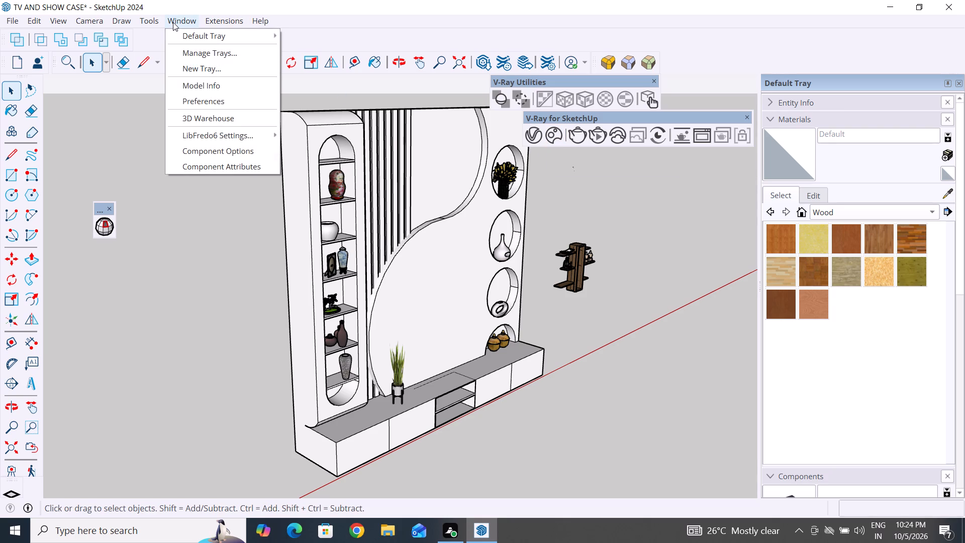
pyautogui.click(204, 118)
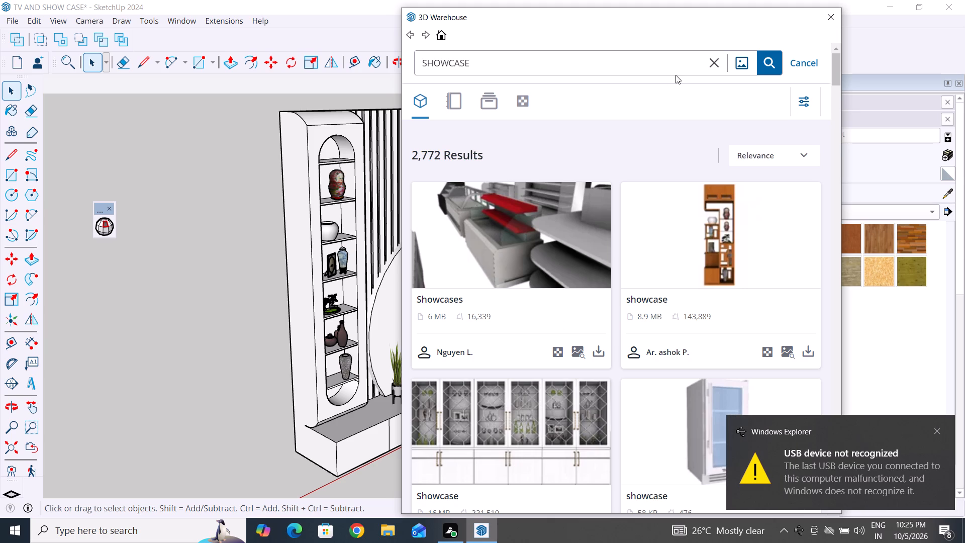
pyautogui.click(718, 66)
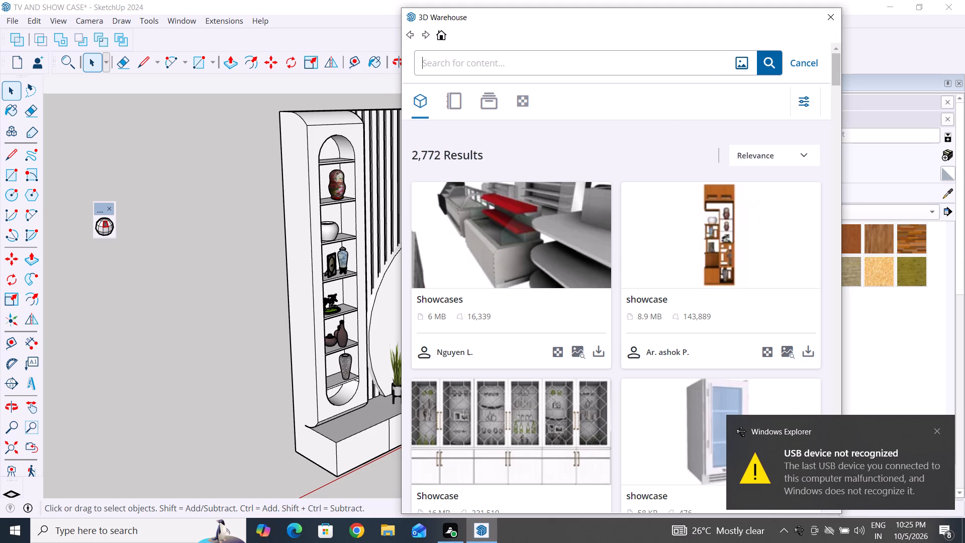
pyautogui.press('l')
pyautogui.write('CD')
pyautogui.press('space')
pyautogui.write('TV')
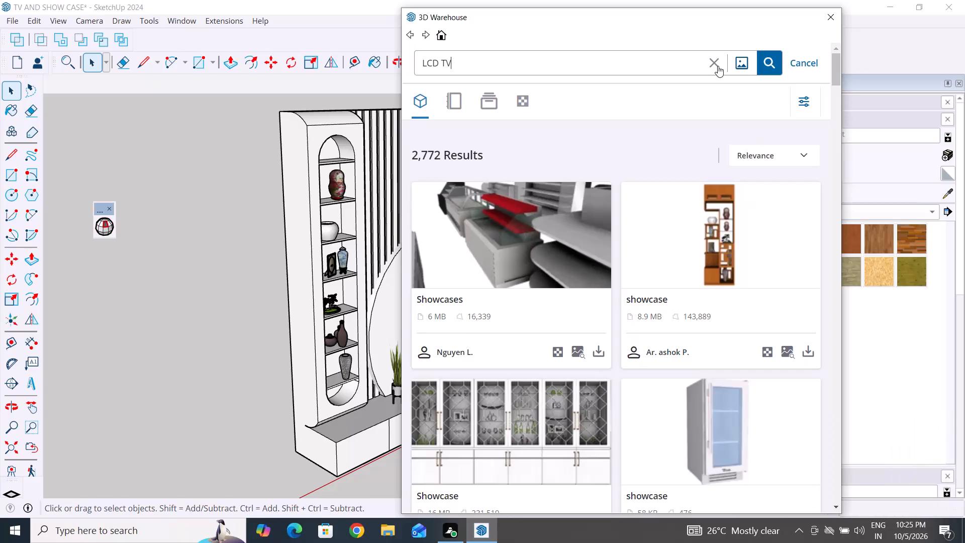
pyautogui.press('Return')
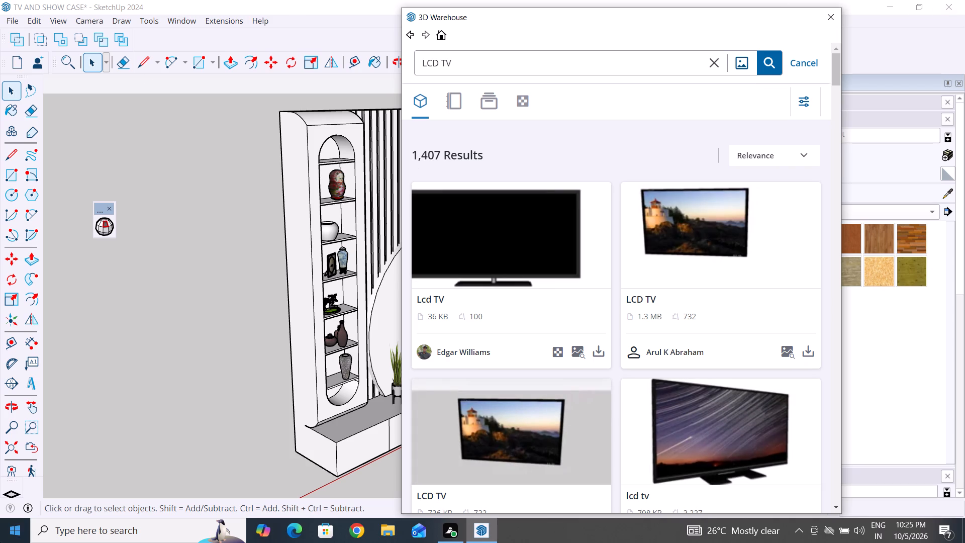
# Look through the first LCD TV search results for a flat-screen model suited to the curved back panel.
pyautogui.scroll(-1, 203, 542)
pyautogui.scroll(-6, 599, 393)
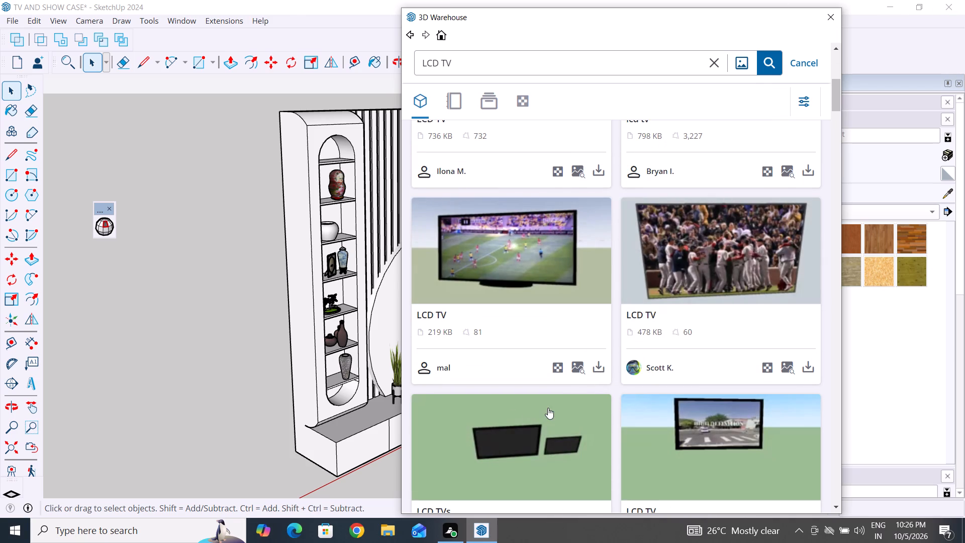
pyautogui.scroll(-6, 503, 412)
pyautogui.scroll(3, 504, 411)
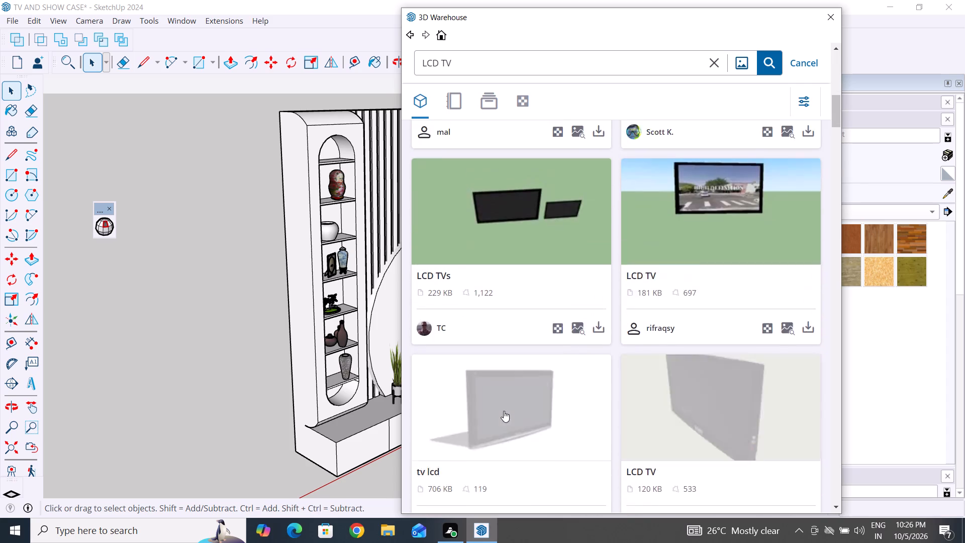
pyautogui.scroll(1, 504, 411)
pyautogui.scroll(-4, 504, 411)
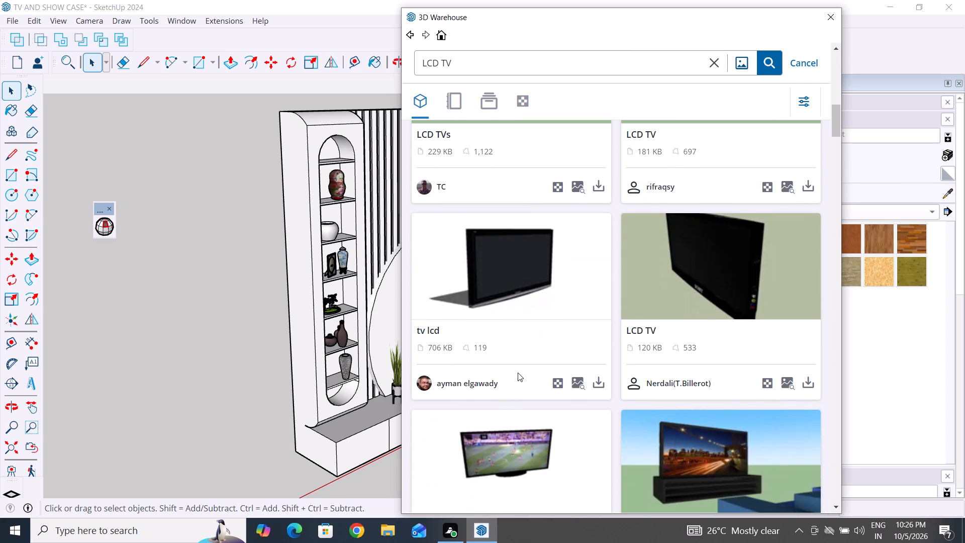
pyautogui.scroll(-5, 525, 379)
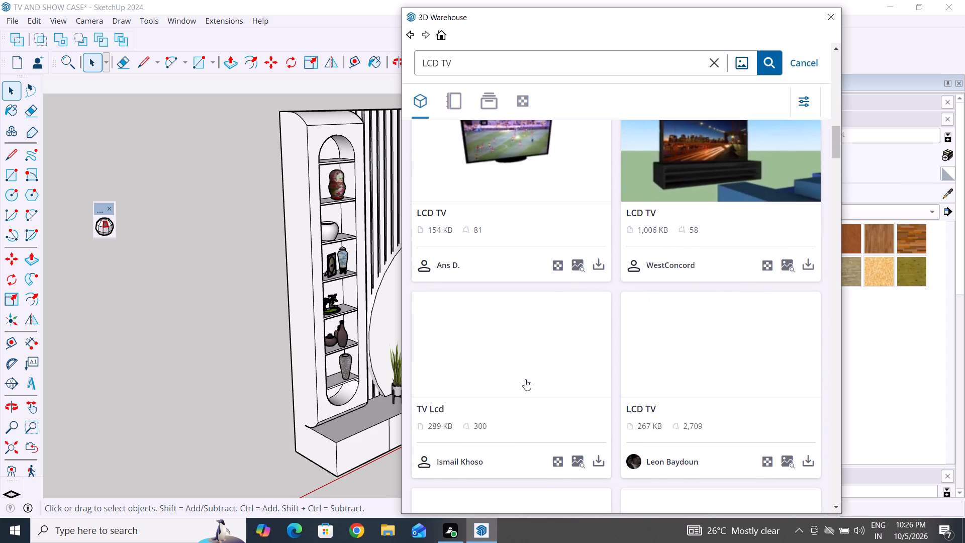
pyautogui.scroll(-5, 525, 379)
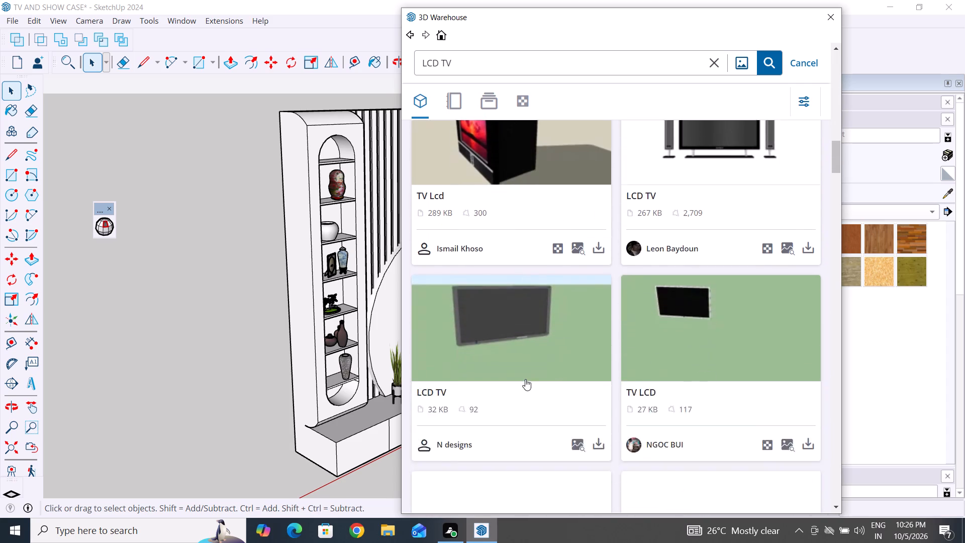
pyautogui.scroll(9, 525, 379)
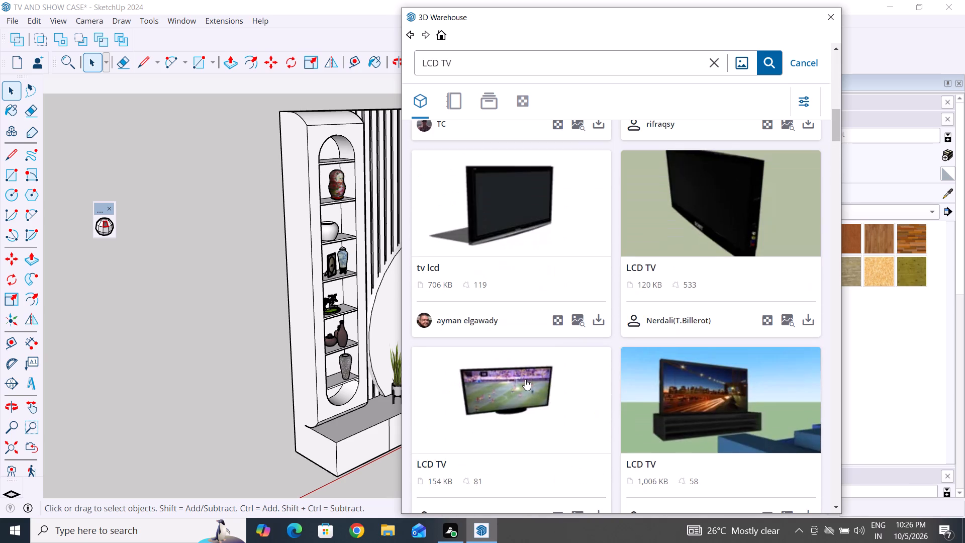
pyautogui.scroll(8, 525, 379)
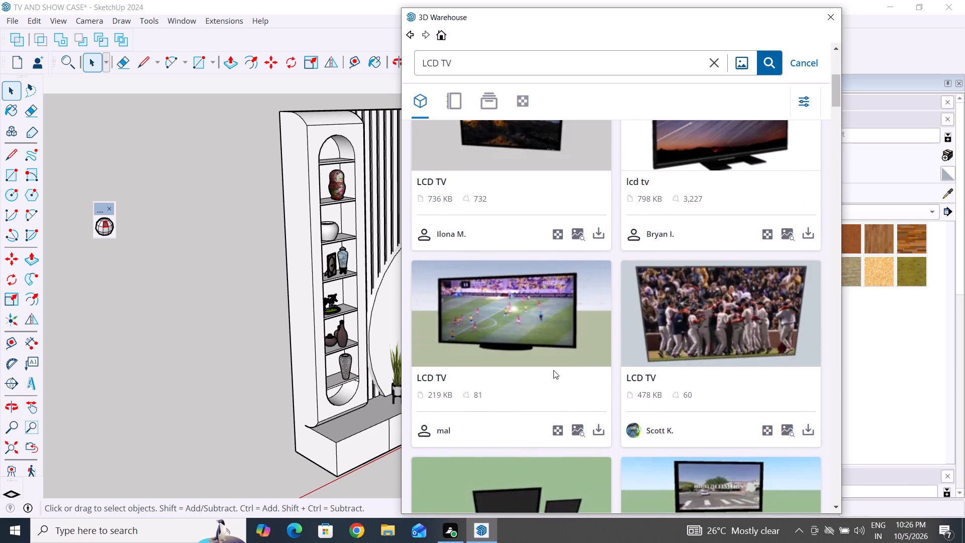
pyautogui.scroll(4, 709, 335)
pyautogui.moveTo(734, 329); pyautogui.dragTo(713, 315, button='middle')
pyautogui.scroll(7, 713, 315)
pyautogui.scroll(-7, 713, 314)
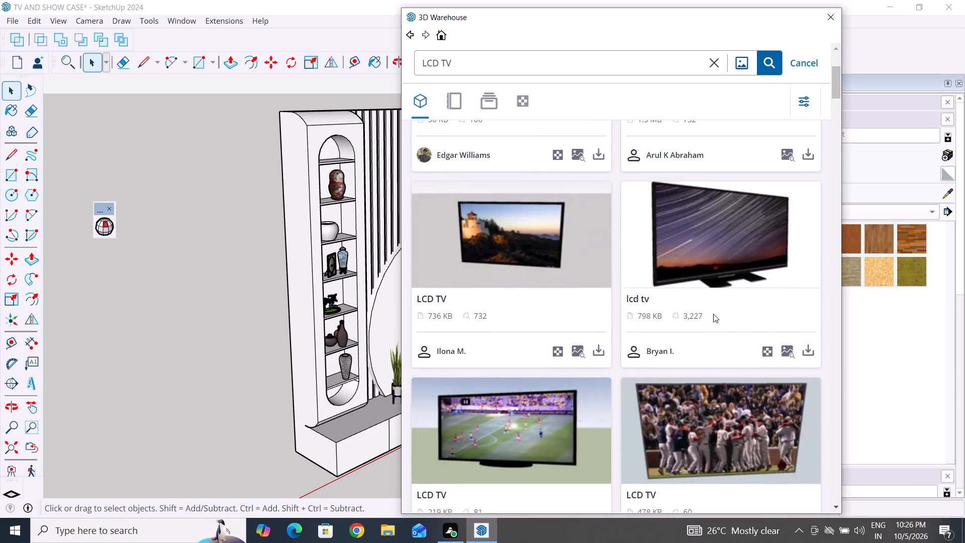
pyautogui.scroll(-10, 713, 314)
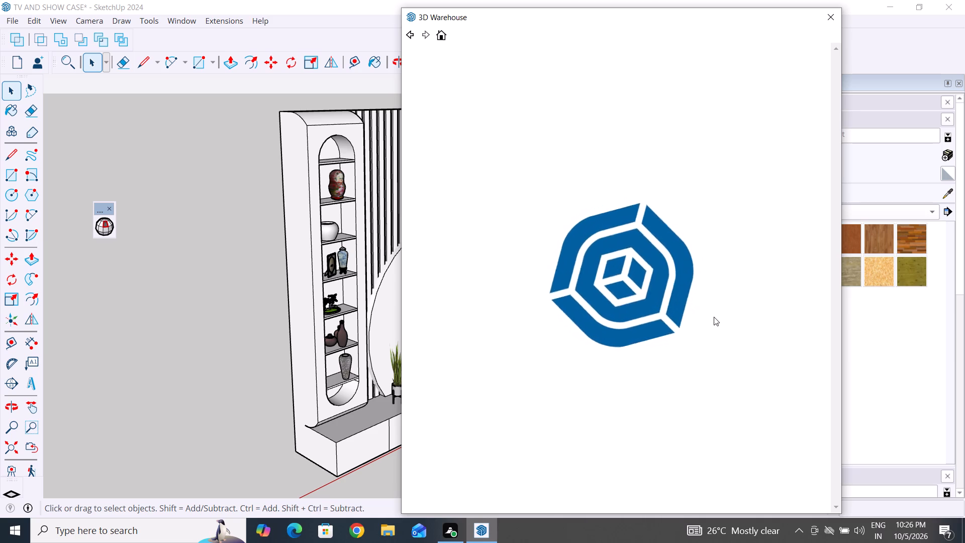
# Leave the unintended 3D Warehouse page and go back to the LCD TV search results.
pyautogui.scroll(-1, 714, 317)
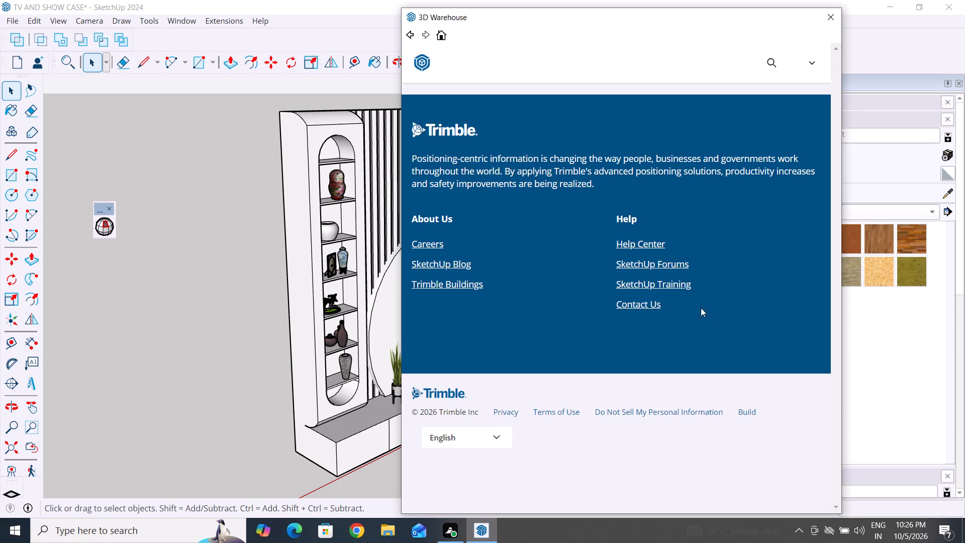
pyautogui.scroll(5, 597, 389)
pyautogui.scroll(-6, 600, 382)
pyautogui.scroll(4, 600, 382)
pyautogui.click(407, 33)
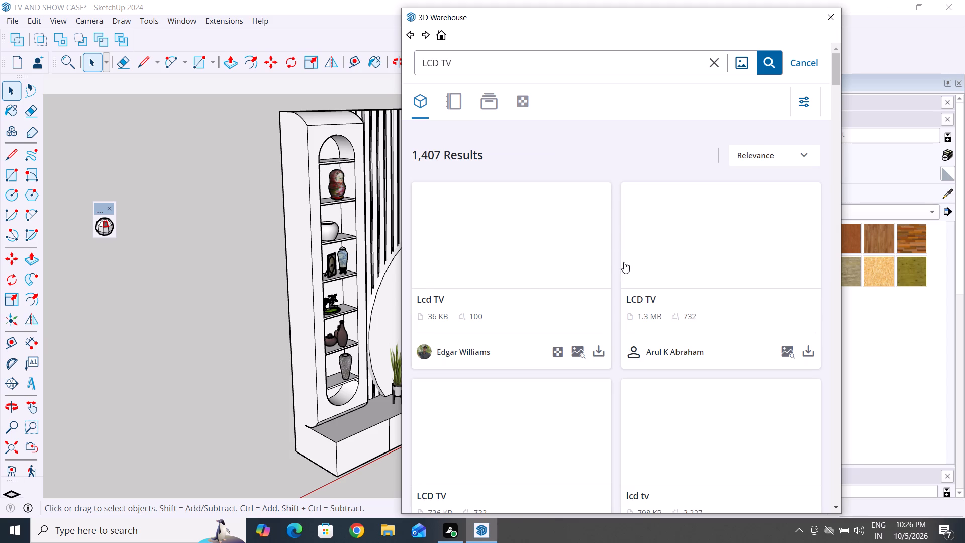
# Look further down the LCD TV search results for a flat-screen model suited to the curved back panel.
pyautogui.scroll(-5, 552, 283)
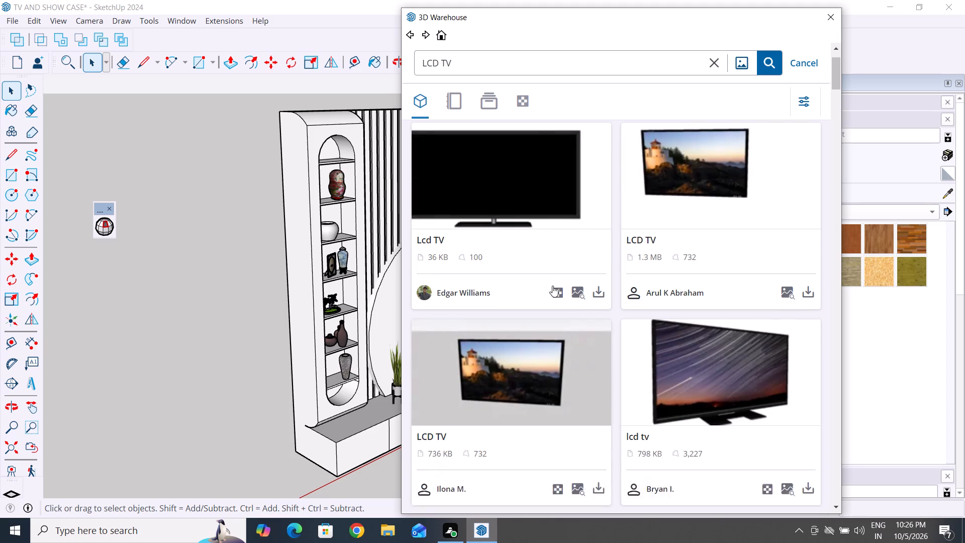
pyautogui.scroll(-4, 552, 286)
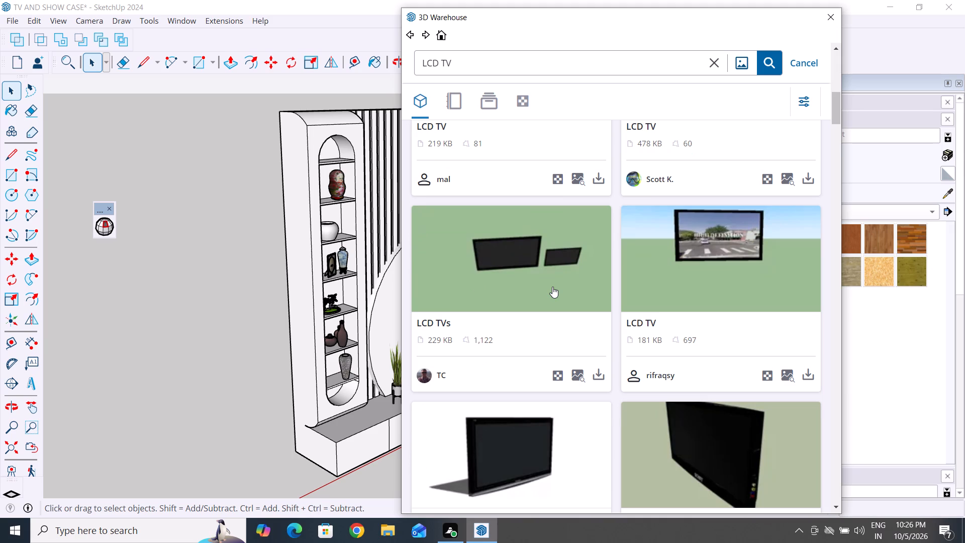
pyautogui.scroll(-6, 636, 427)
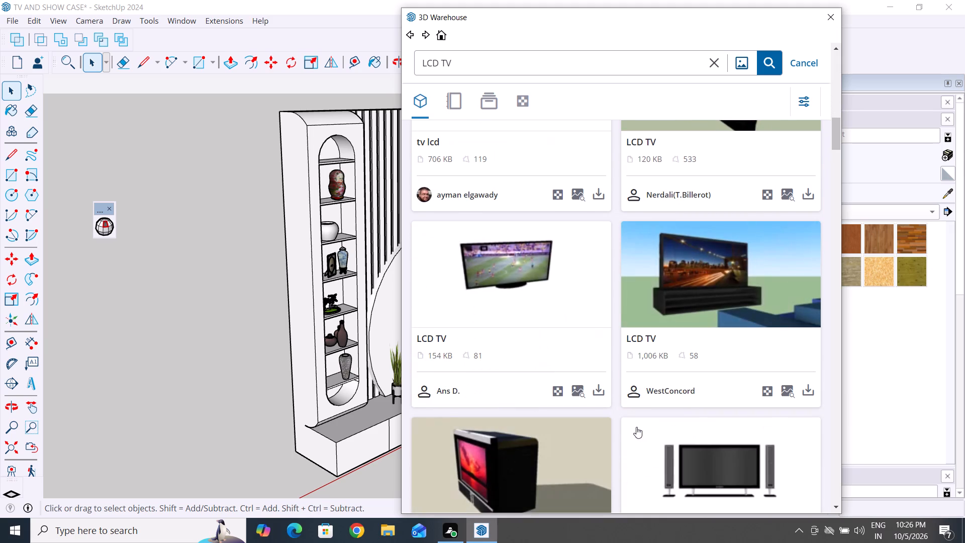
pyautogui.scroll(-10, 636, 427)
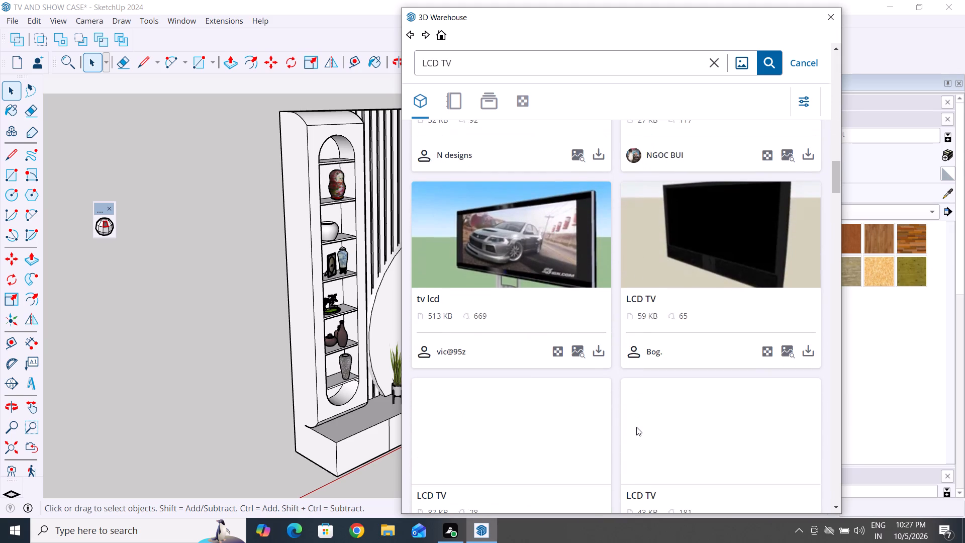
pyautogui.scroll(-1, 636, 427)
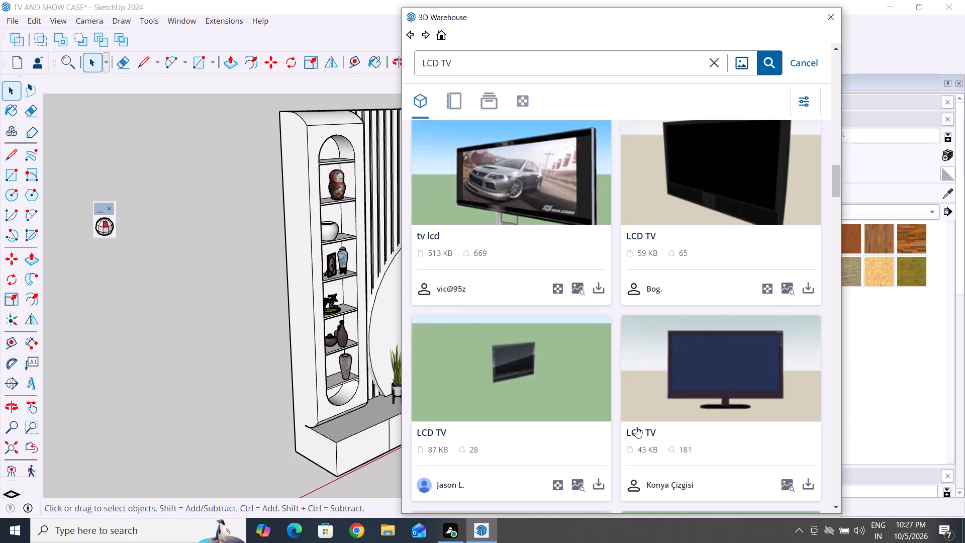
pyautogui.scroll(2, 636, 427)
pyautogui.scroll(-4, 636, 427)
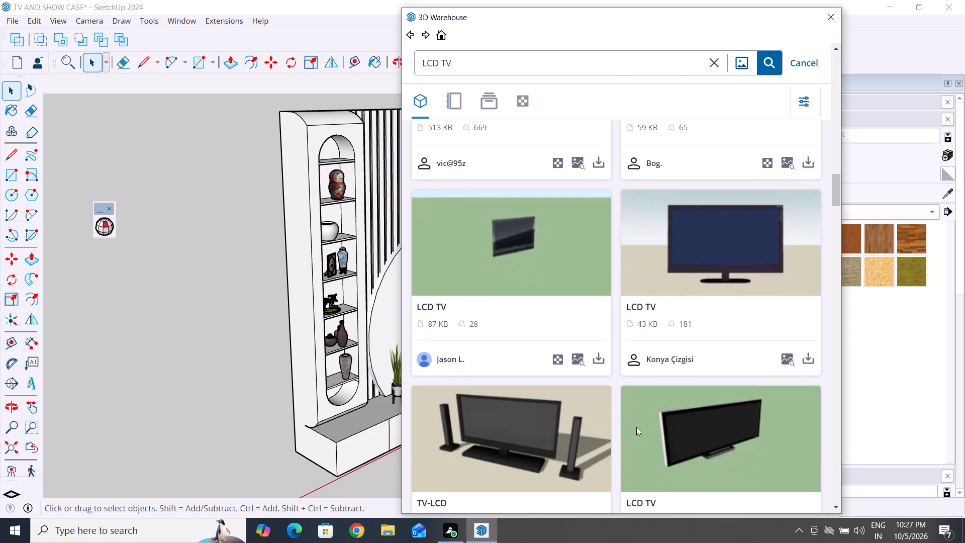
pyautogui.scroll(-5, 636, 427)
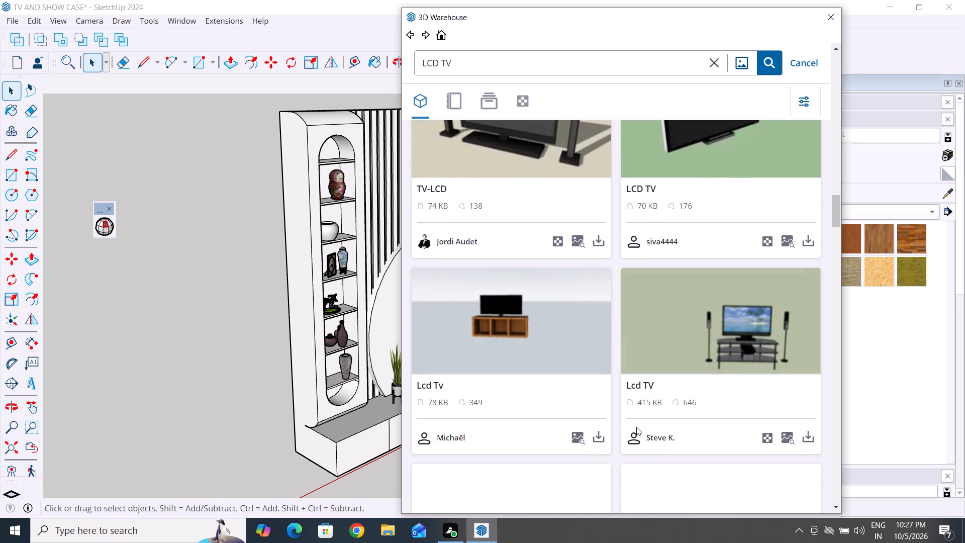
pyautogui.scroll(-3, 636, 427)
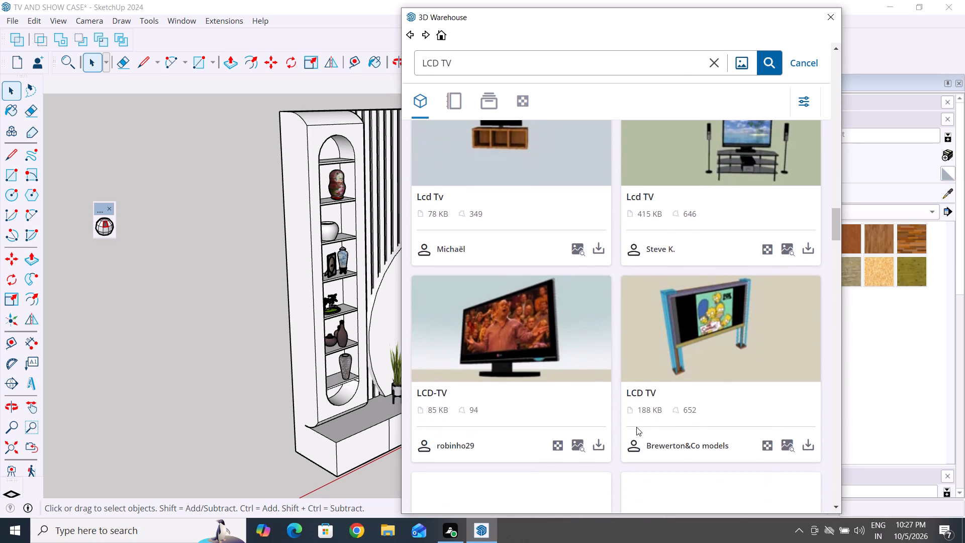
pyautogui.scroll(-7, 636, 427)
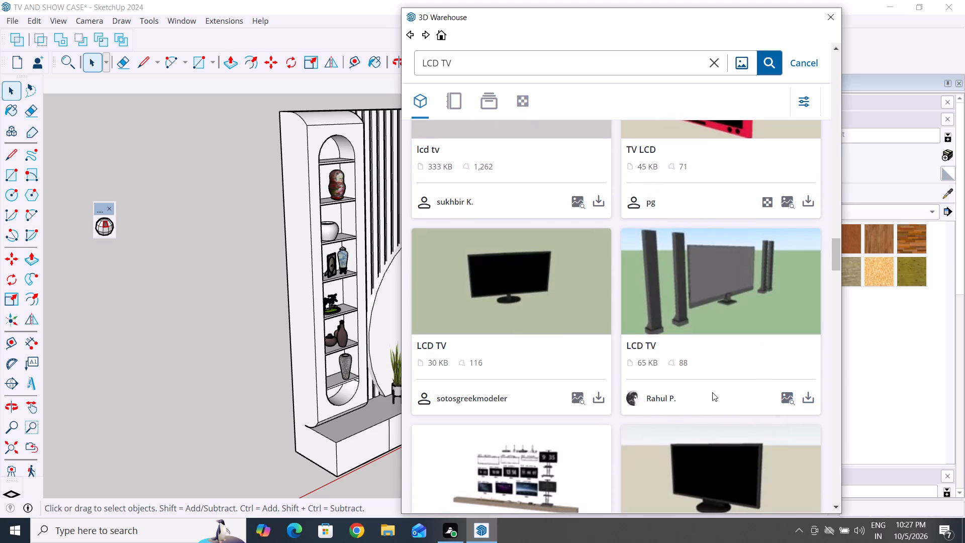
pyautogui.scroll(-3, 650, 428)
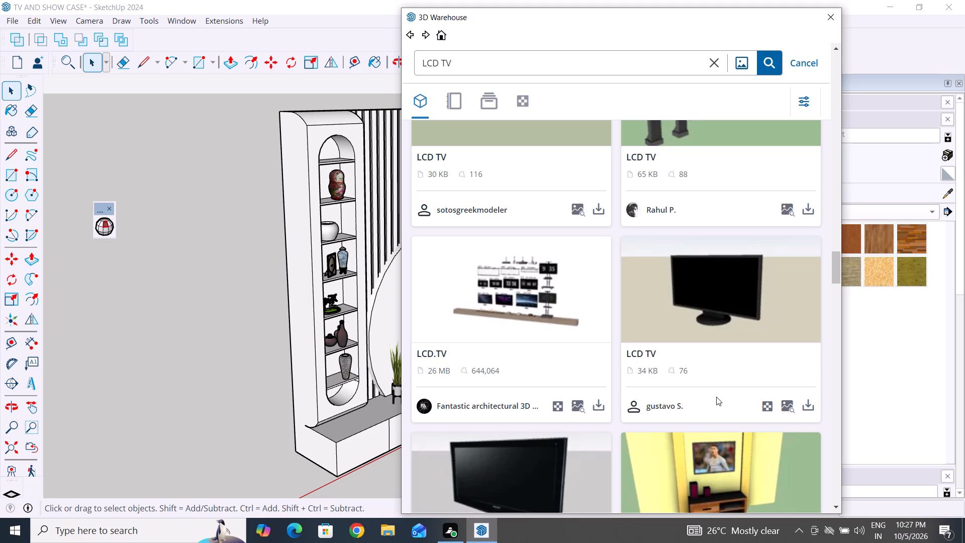
pyautogui.scroll(-6, 683, 405)
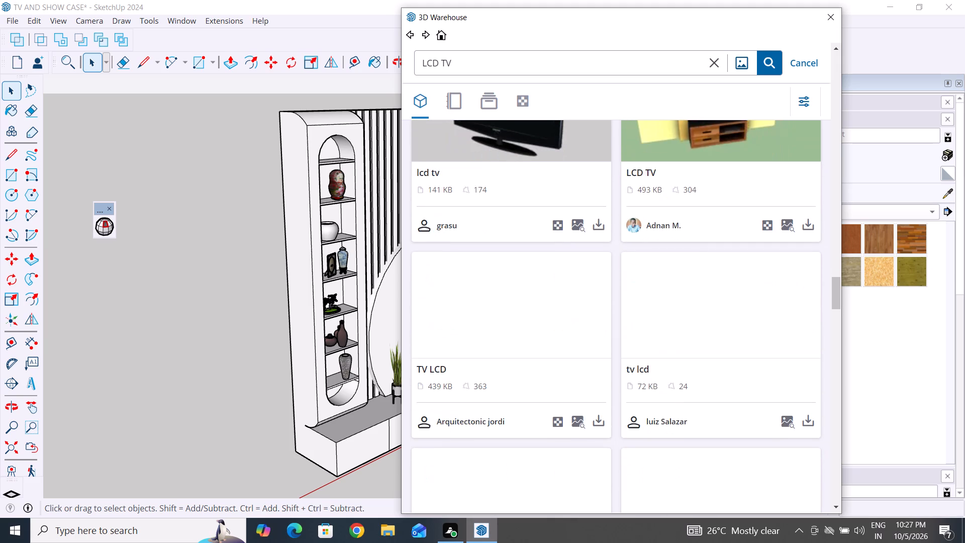
pyautogui.scroll(-1, 683, 405)
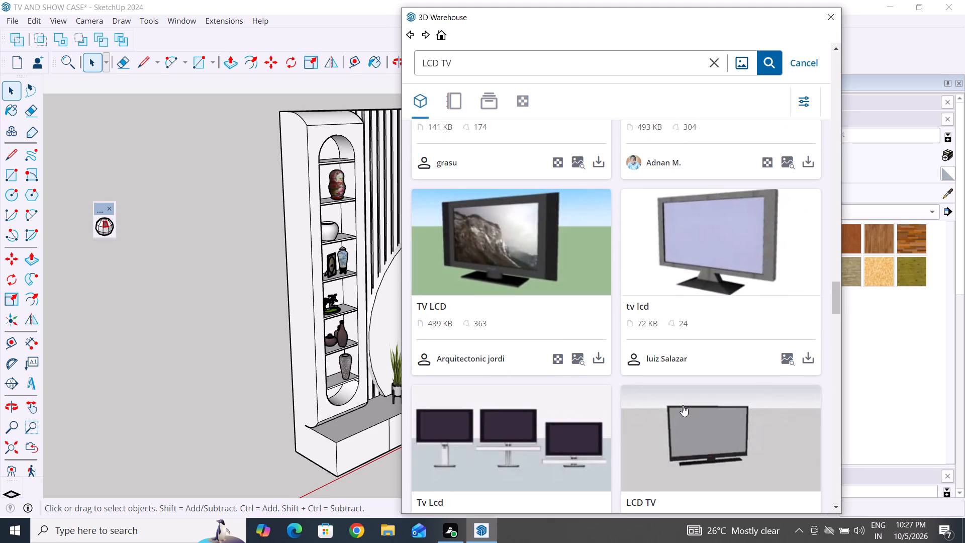
pyautogui.scroll(-4, 683, 405)
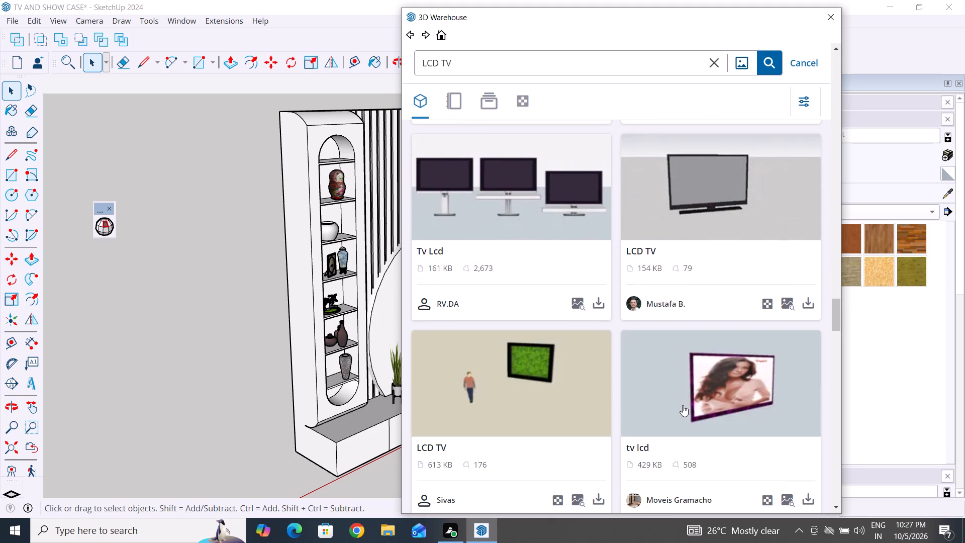
pyautogui.scroll(-2, 683, 405)
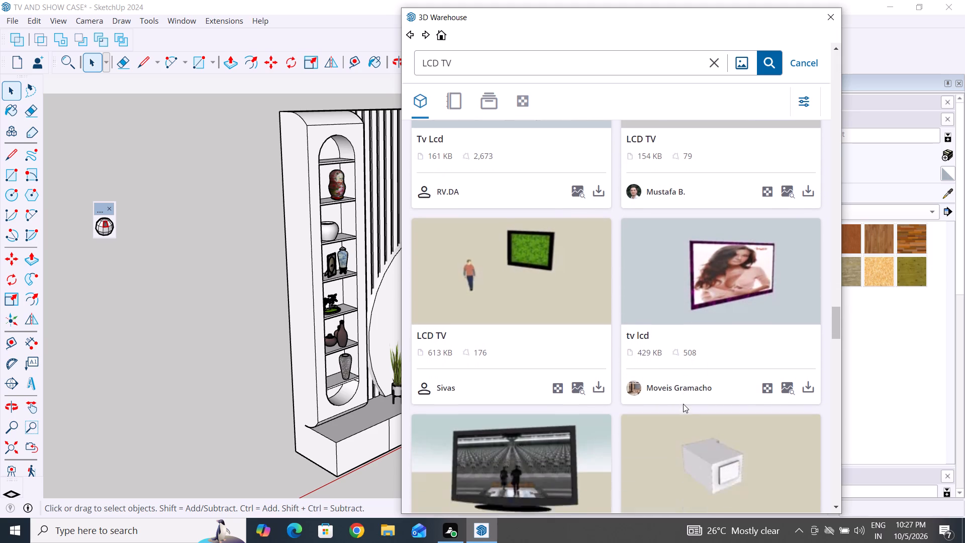
pyautogui.scroll(-5, 683, 404)
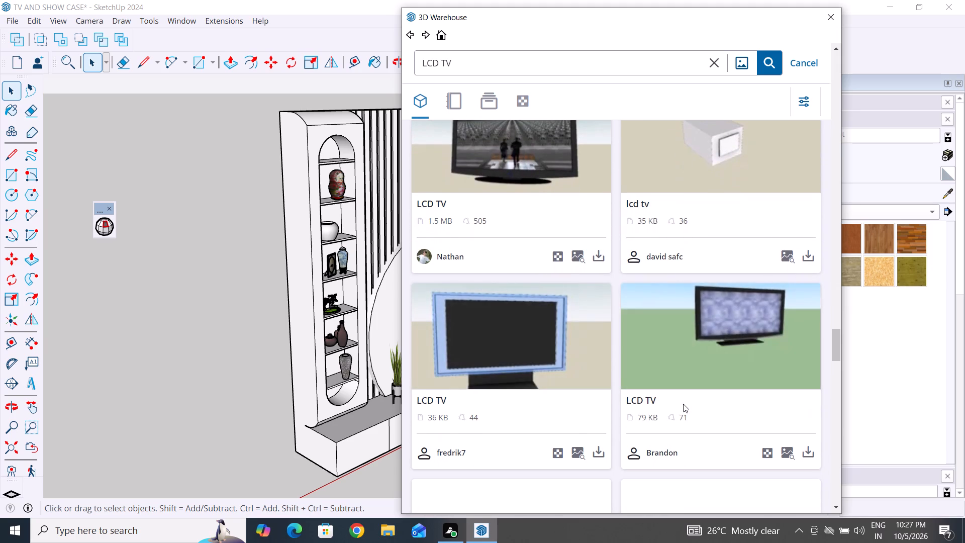
pyautogui.scroll(-7, 683, 404)
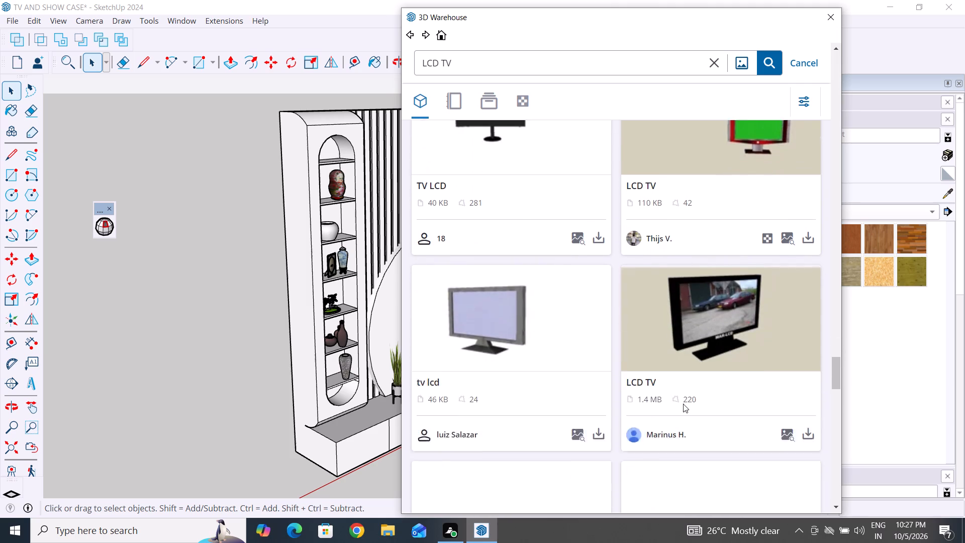
pyautogui.scroll(-6, 683, 404)
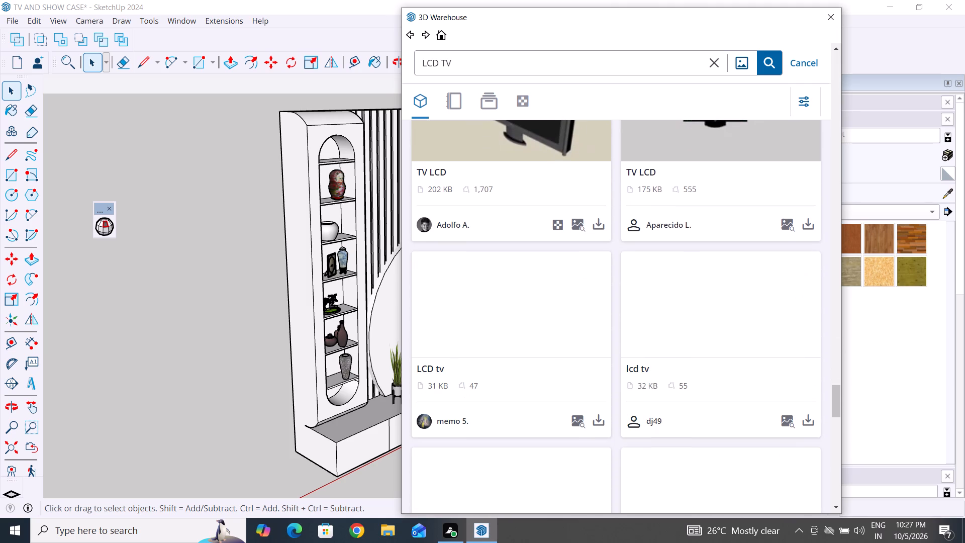
# Go back up through the LCD TV results and compare the flat-screen models already passed.
pyautogui.scroll(10, 683, 404)
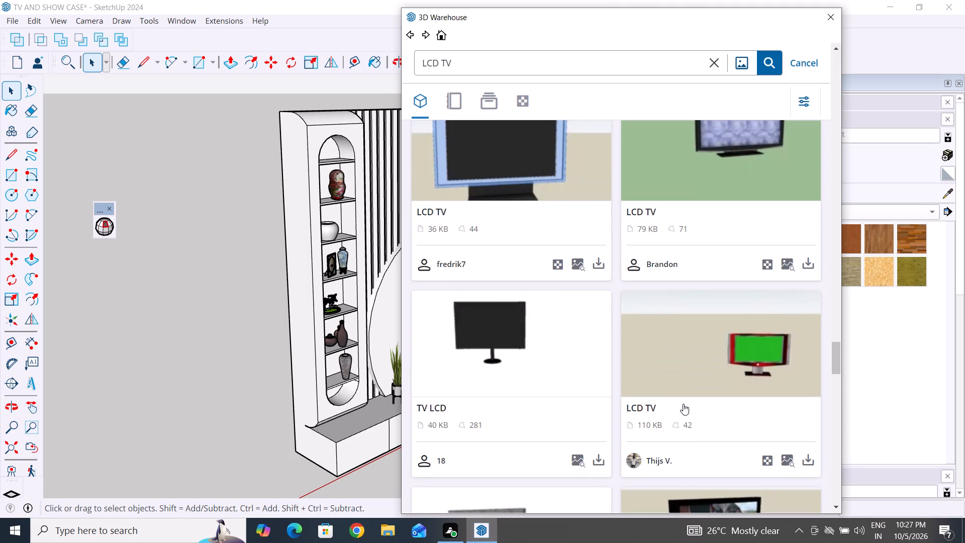
pyautogui.scroll(14, 683, 404)
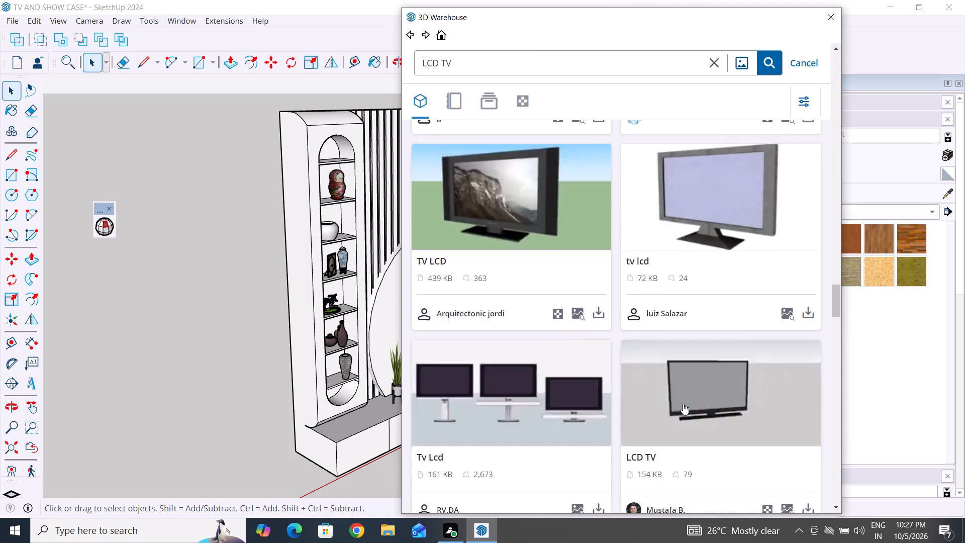
pyautogui.scroll(12, 683, 404)
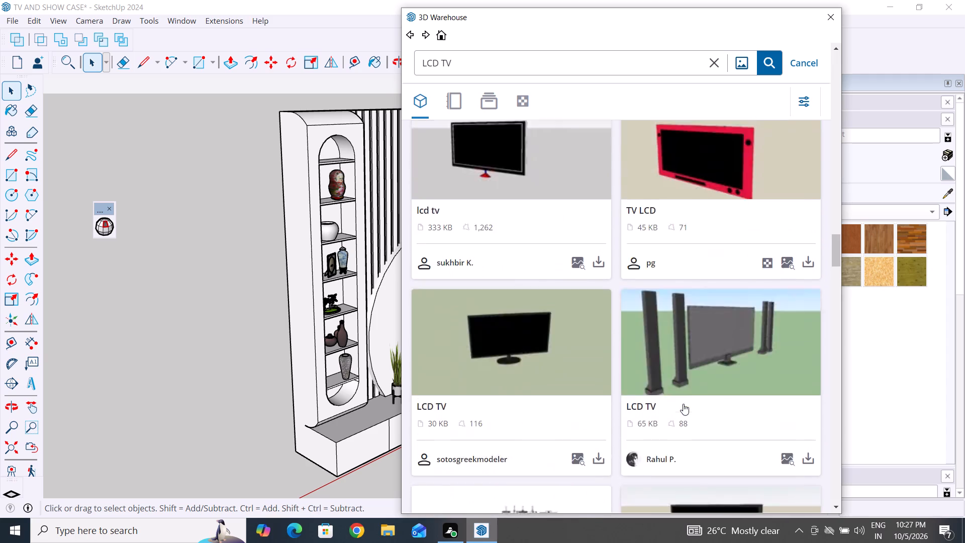
pyautogui.scroll(3, 683, 404)
pyautogui.scroll(-5, 683, 404)
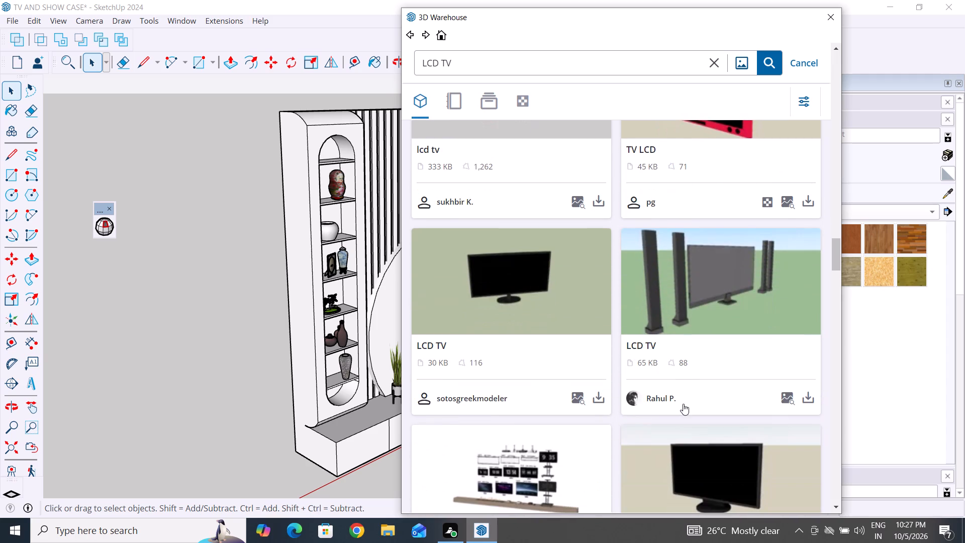
pyautogui.scroll(4, 683, 404)
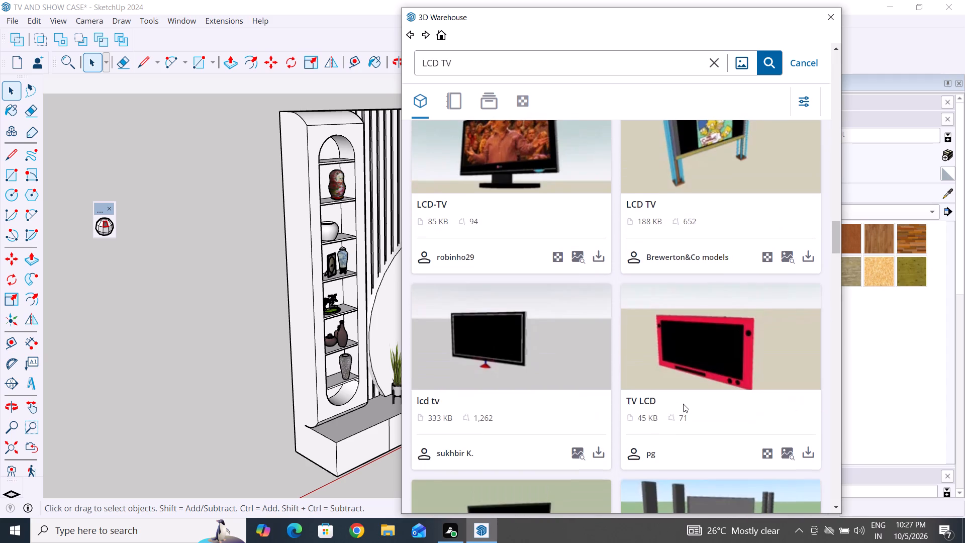
pyautogui.scroll(8, 683, 404)
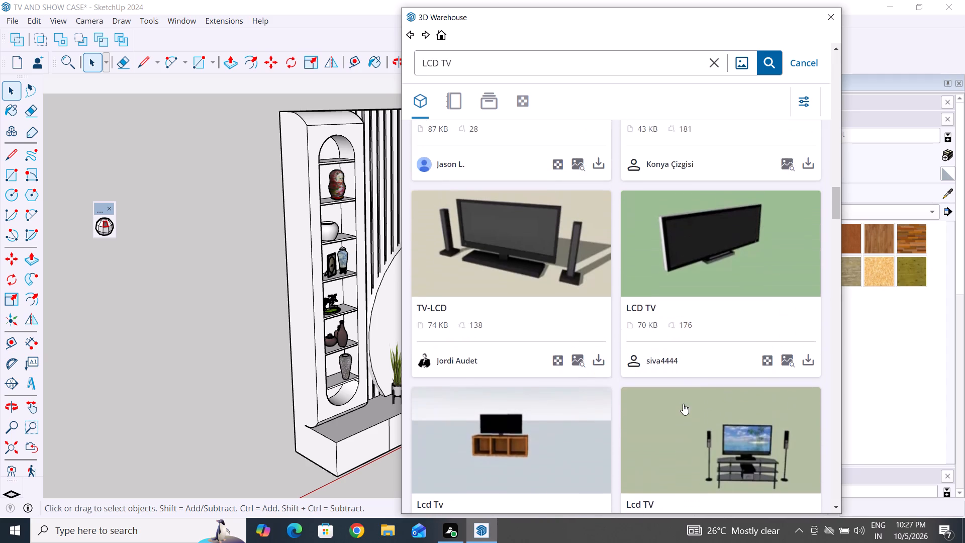
pyautogui.scroll(6, 683, 404)
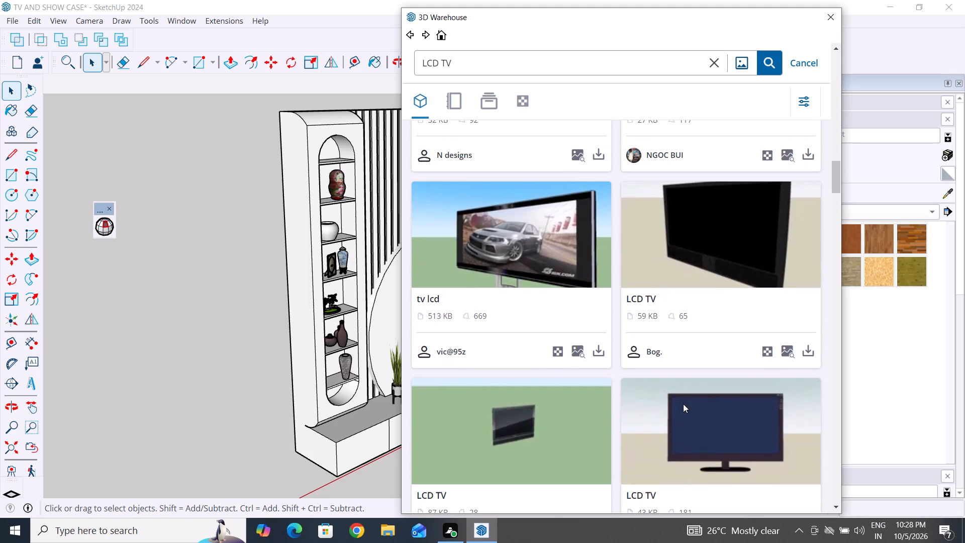
pyautogui.scroll(5, 683, 404)
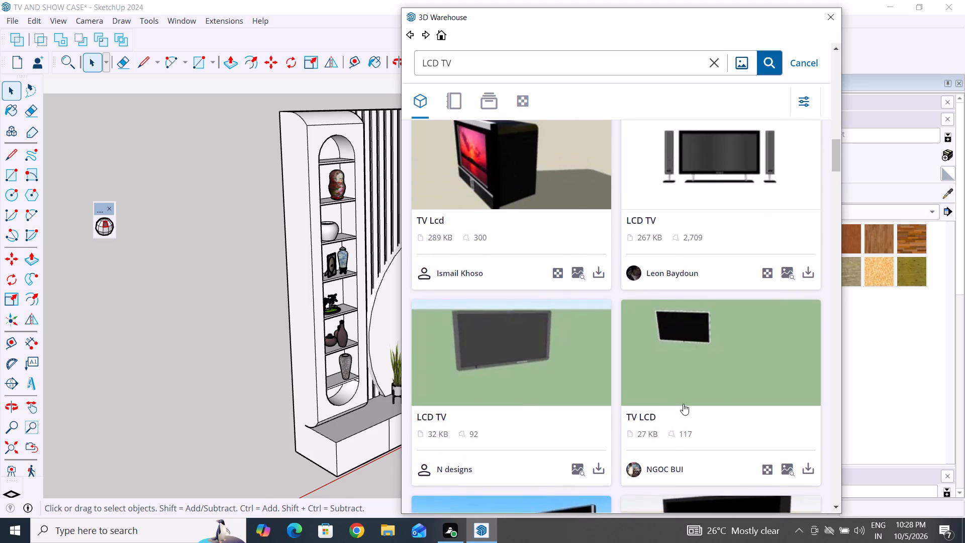
pyautogui.scroll(6, 683, 404)
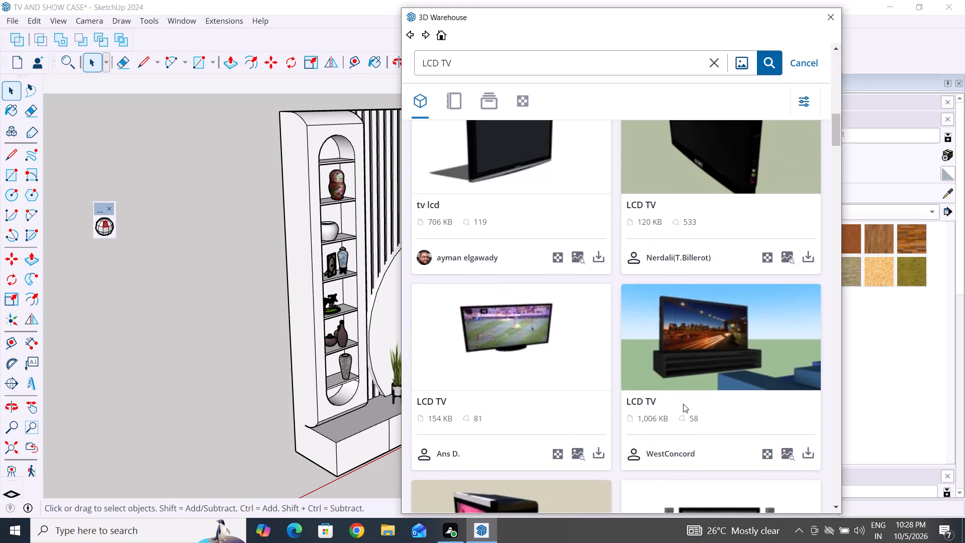
pyautogui.scroll(2, 683, 404)
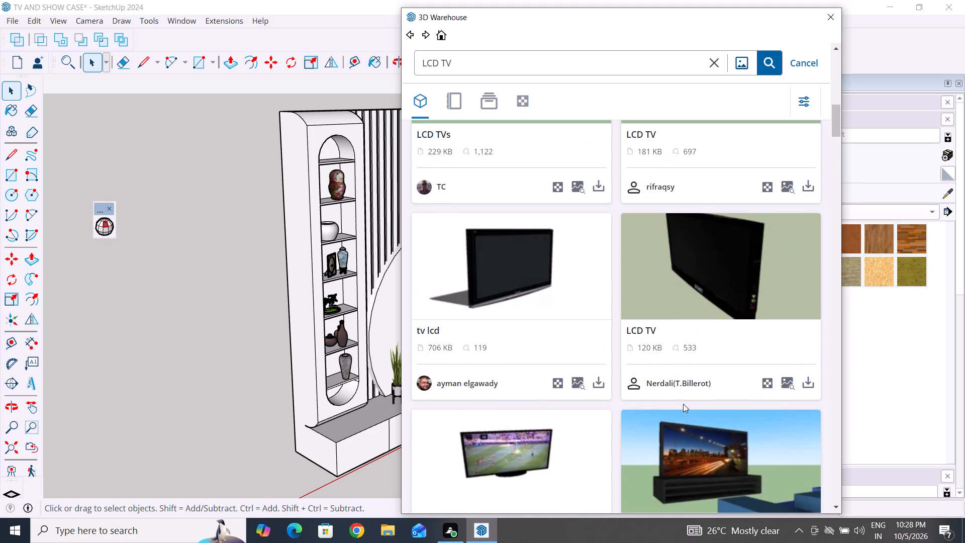
# Load the 120 KB black LCD TV directly into the model and place it in open space beyond the loose wall shelf.
pyautogui.click(810, 388)
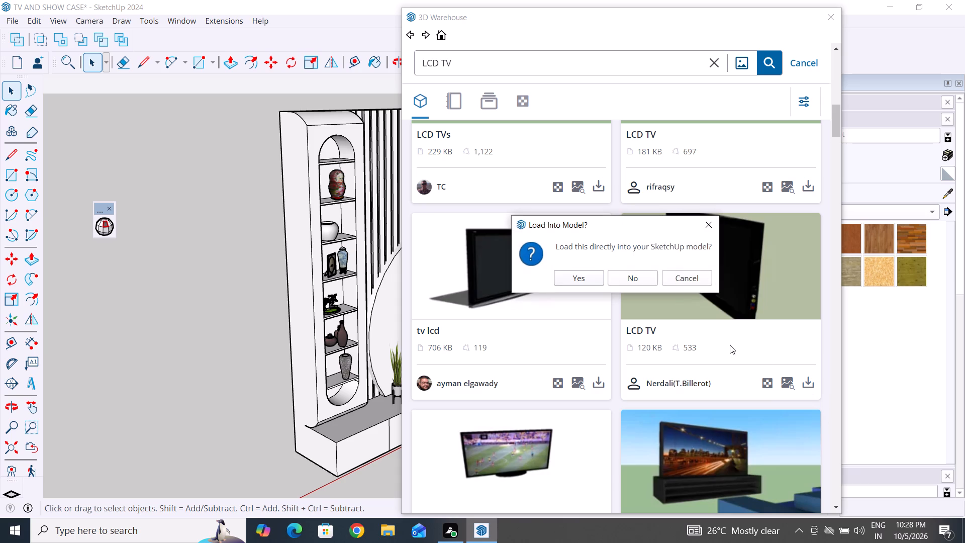
pyautogui.click(588, 277)
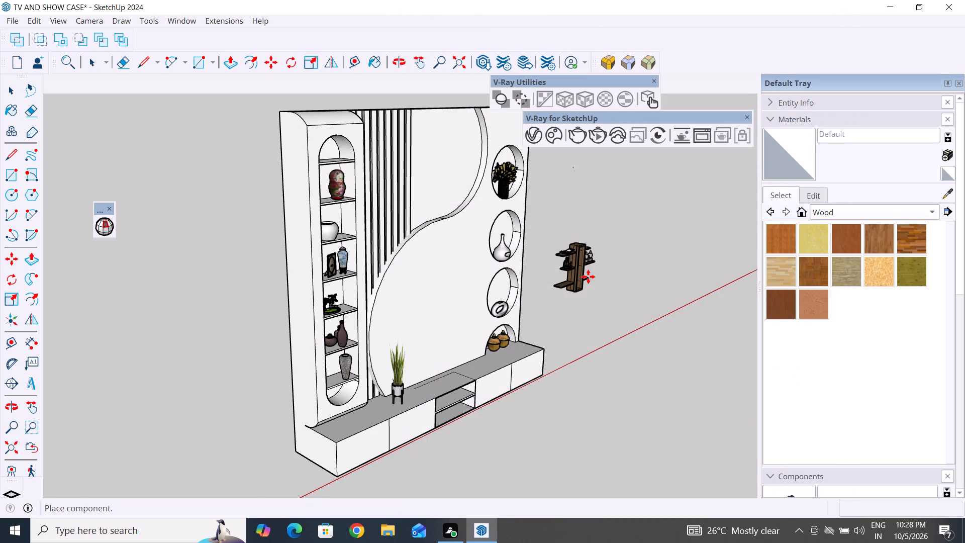
pyautogui.scroll(-5, 663, 368)
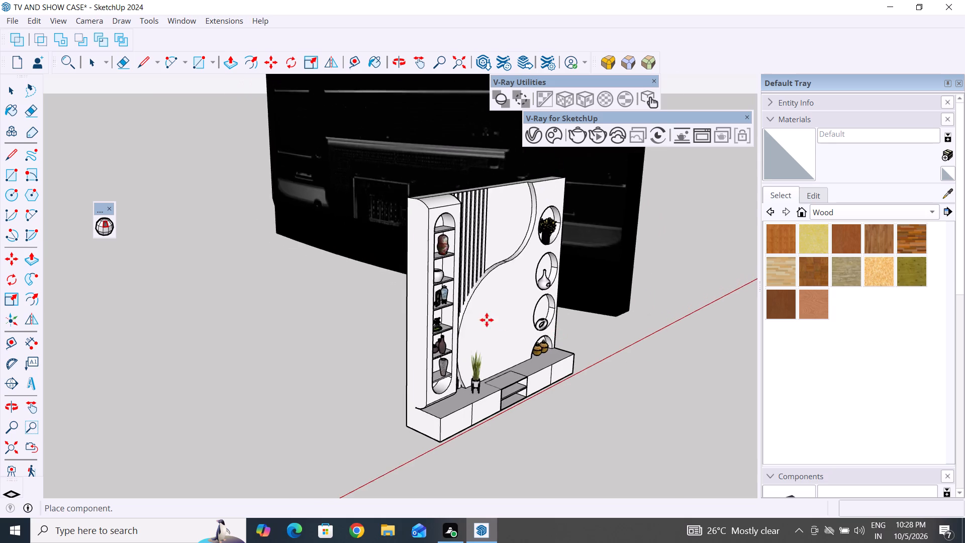
pyautogui.scroll(-5, 475, 322)
pyautogui.moveTo(524, 296); pyautogui.dragTo(243, 298, button='middle')
pyautogui.scroll(-6, 243, 297)
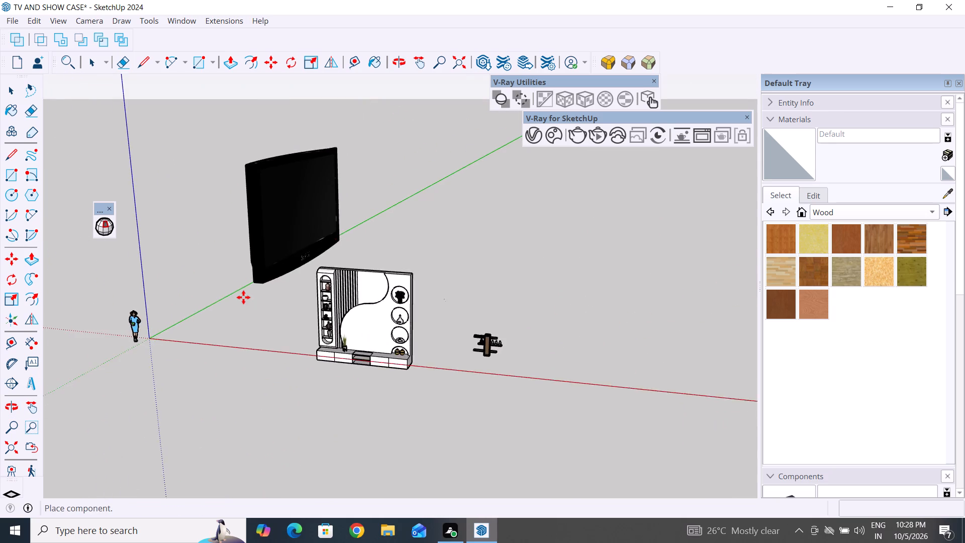
pyautogui.scroll(-4, 243, 297)
pyautogui.click(534, 350)
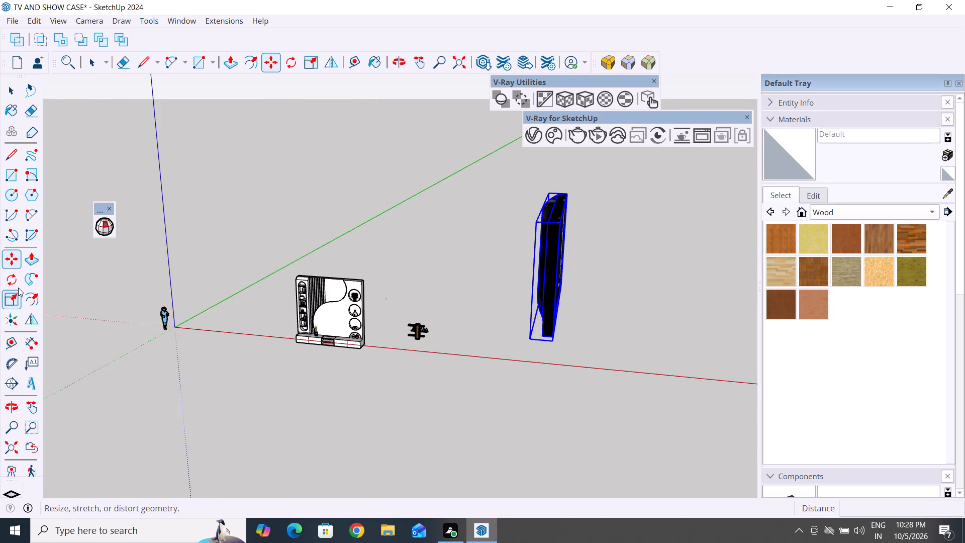
# Rotate the imported TV 90° about the vertical axis so its screen faces the same way as the wall unit's front.
pyautogui.click(16, 284)
pyautogui.click(547, 349)
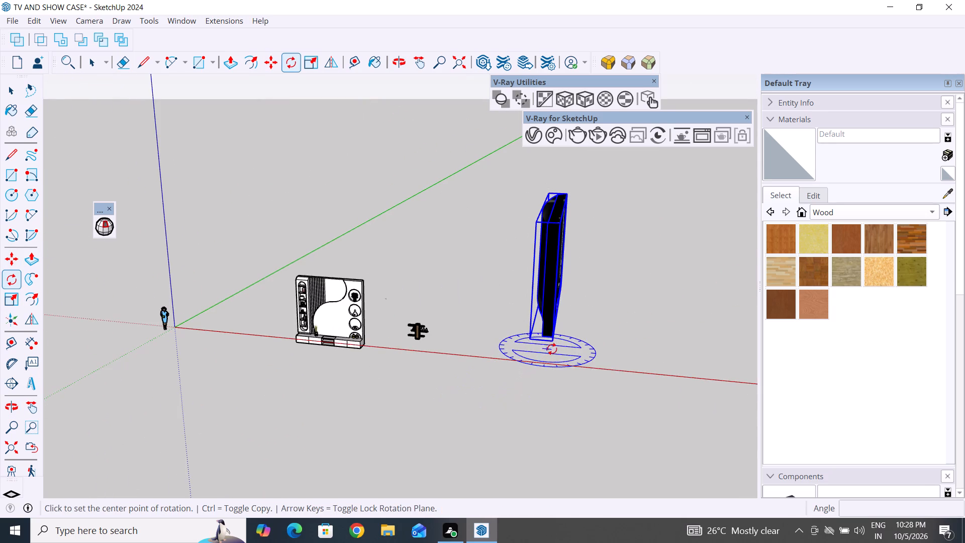
pyautogui.click(711, 366)
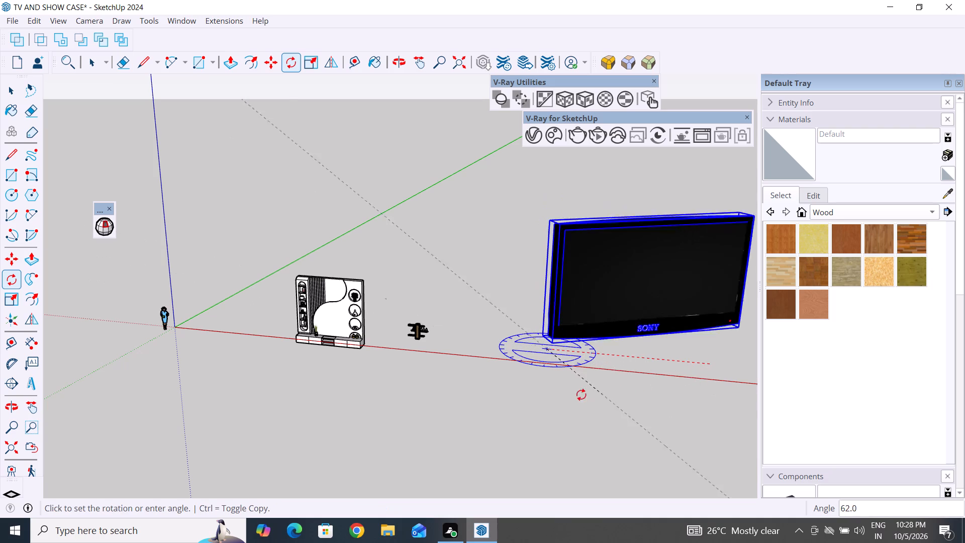
pyautogui.click(543, 389)
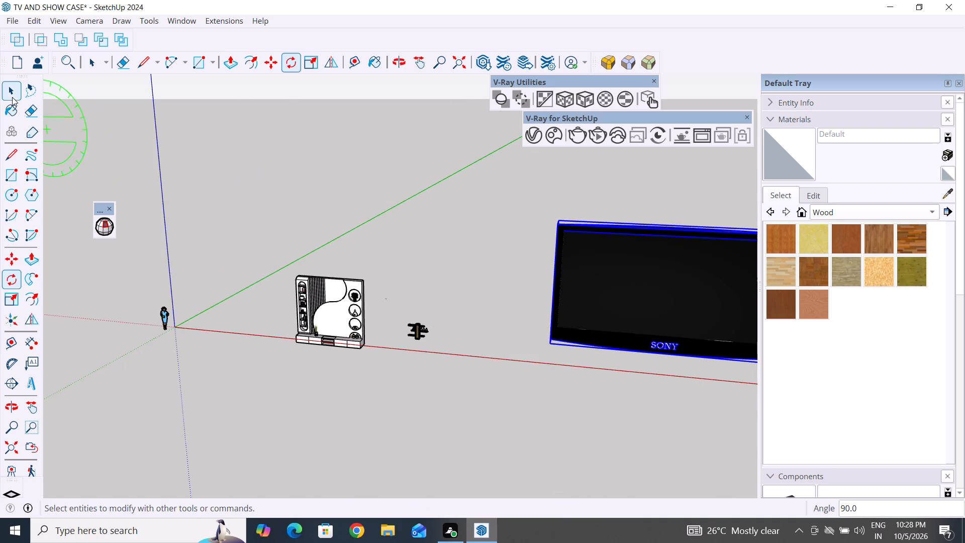
# Scale the imported Sony TV uniformly about its centre down to a factor of 0.20.
pyautogui.click(12, 94)
pyautogui.click(302, 190)
pyautogui.scroll(-6, 323, 250)
pyautogui.moveTo(496, 354); pyautogui.dragTo(511, 310, button='middle')
pyautogui.scroll(3, 600, 286)
pyautogui.click(602, 287)
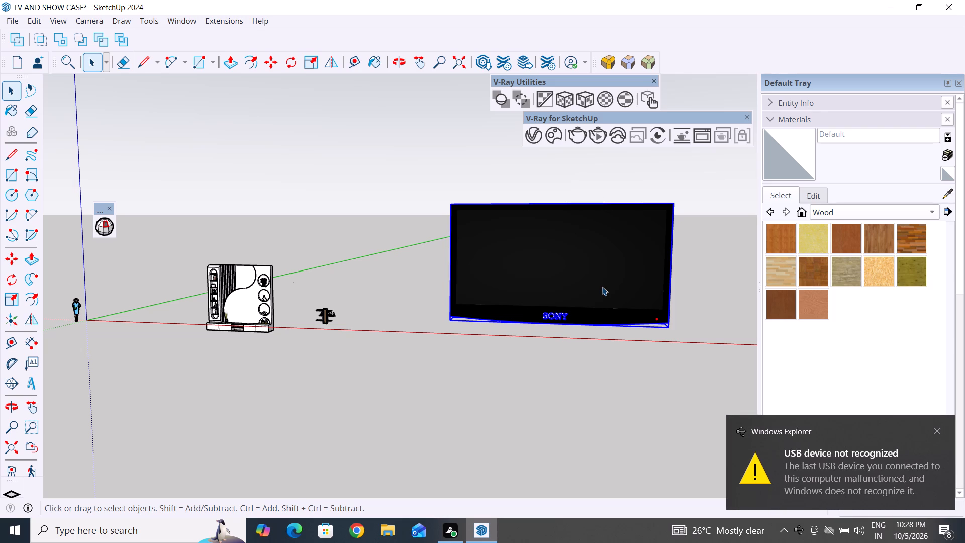
pyautogui.moveTo(606, 367); pyautogui.dragTo(587, 362, button='middle')
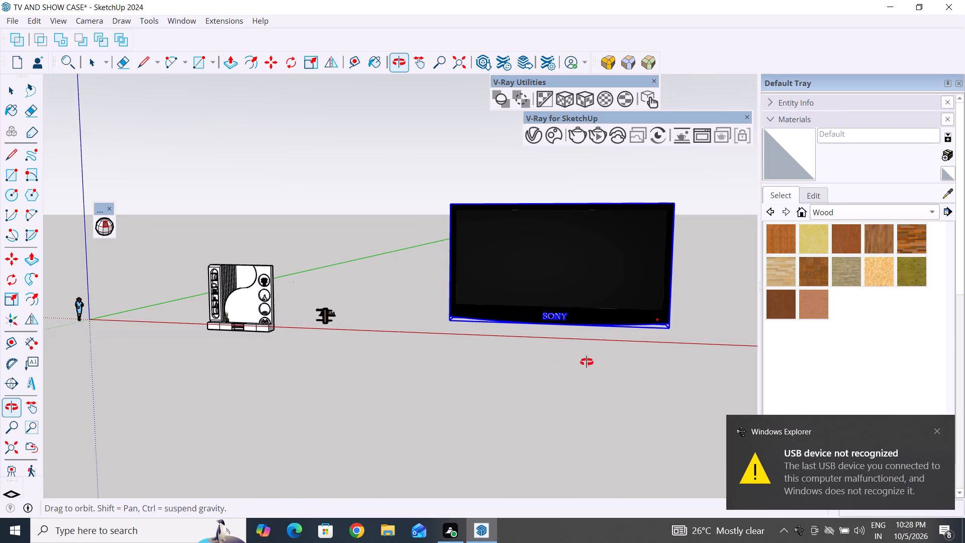
pyautogui.moveTo(587, 362); pyautogui.dragTo(527, 350, button='middle')
pyautogui.scroll(2, 569, 371)
pyautogui.moveTo(578, 378); pyautogui.dragTo(614, 430, button='middle')
pyautogui.press('s')
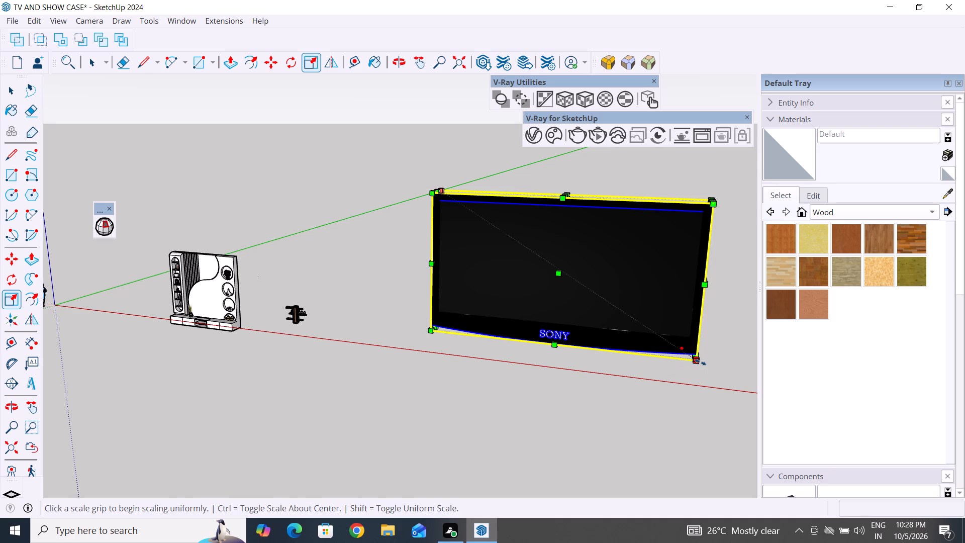
pyautogui.keyDown('ctrl'); pyautogui.moveTo(698, 363); pyautogui.dragTo(653, 329); pyautogui.keyUp('ctrl')
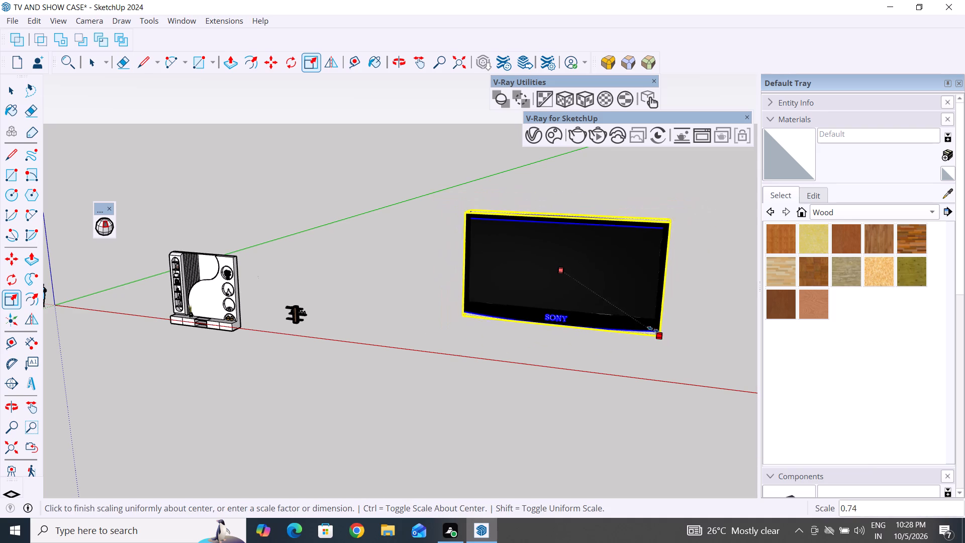
pyautogui.keyDown('ctrl'); pyautogui.moveTo(653, 329); pyautogui.dragTo(593, 279); pyautogui.keyUp('ctrl')
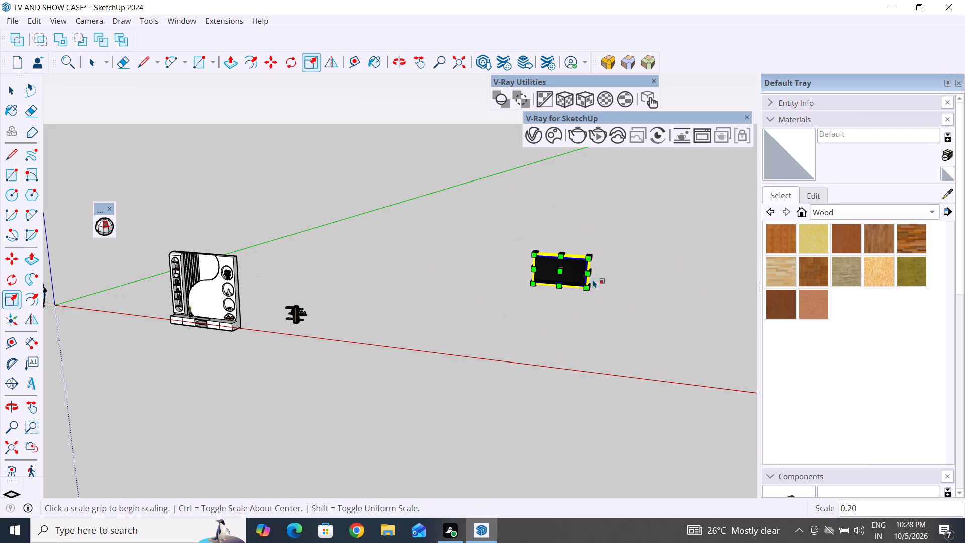
pyautogui.click(13, 97)
pyautogui.click(124, 193)
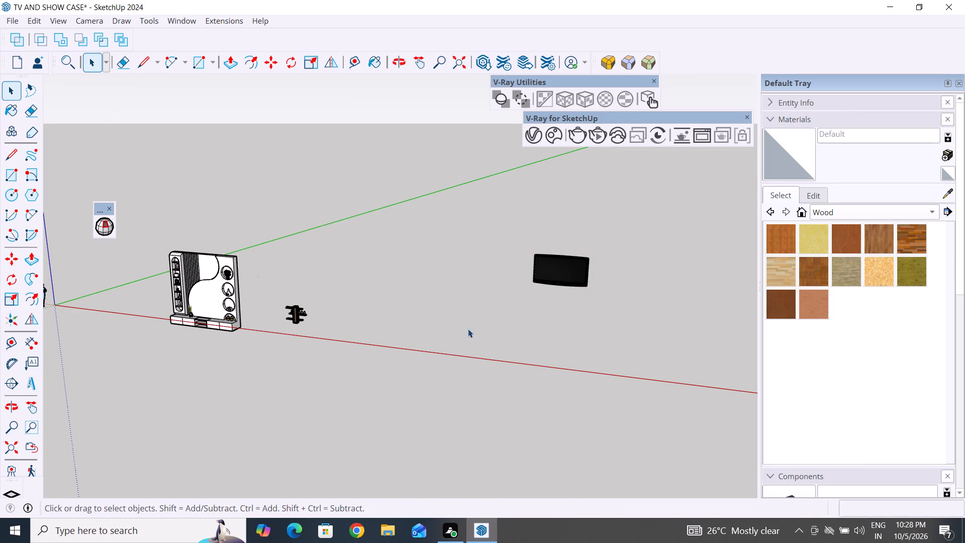
# Move the reduced TV from the open space to a spot in front of the wall unit.
pyautogui.scroll(3, 544, 232)
pyautogui.click(578, 292)
pyautogui.press('m')
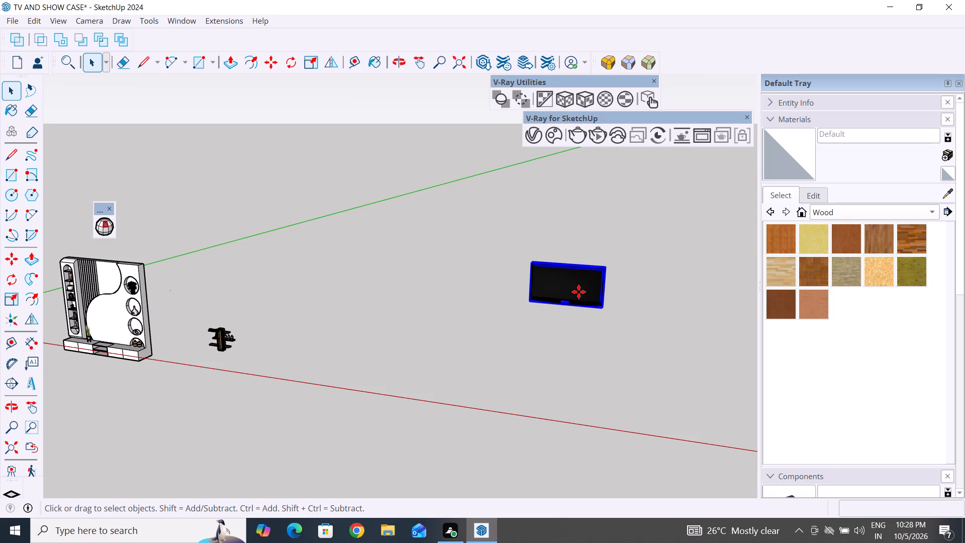
pyautogui.click(532, 304)
pyautogui.scroll(-10, 648, 340)
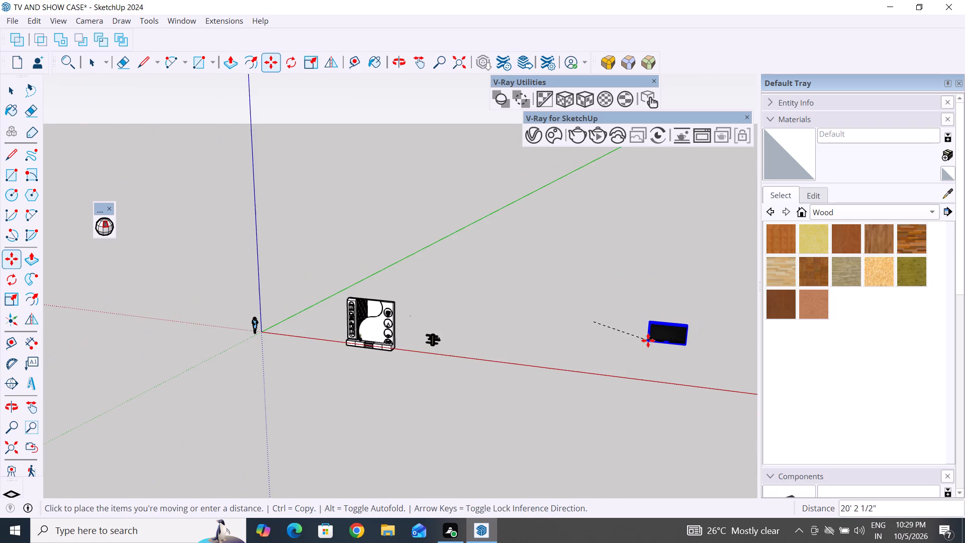
pyautogui.scroll(18, 356, 347)
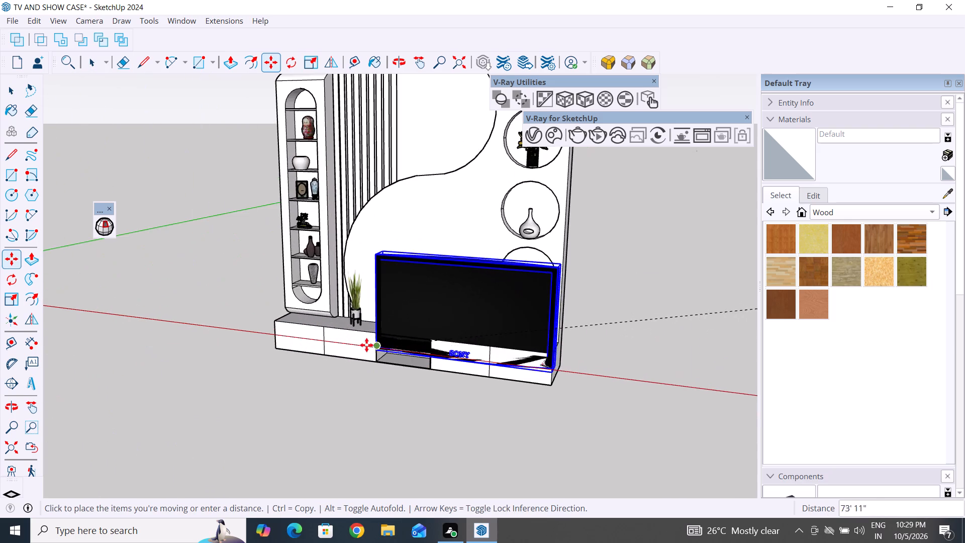
pyautogui.moveTo(366, 349); pyautogui.dragTo(338, 447, button='middle')
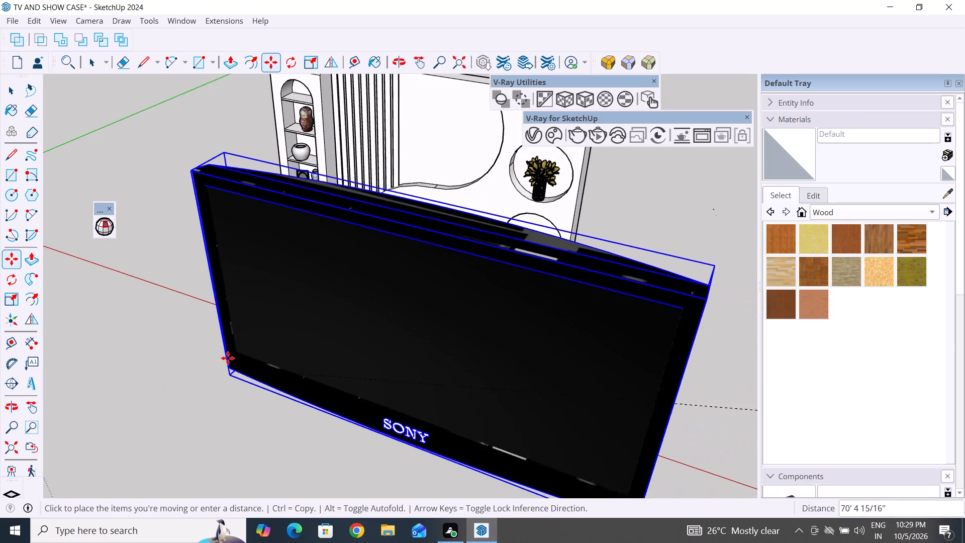
pyautogui.click(228, 358)
pyautogui.click(13, 89)
pyautogui.click(81, 224)
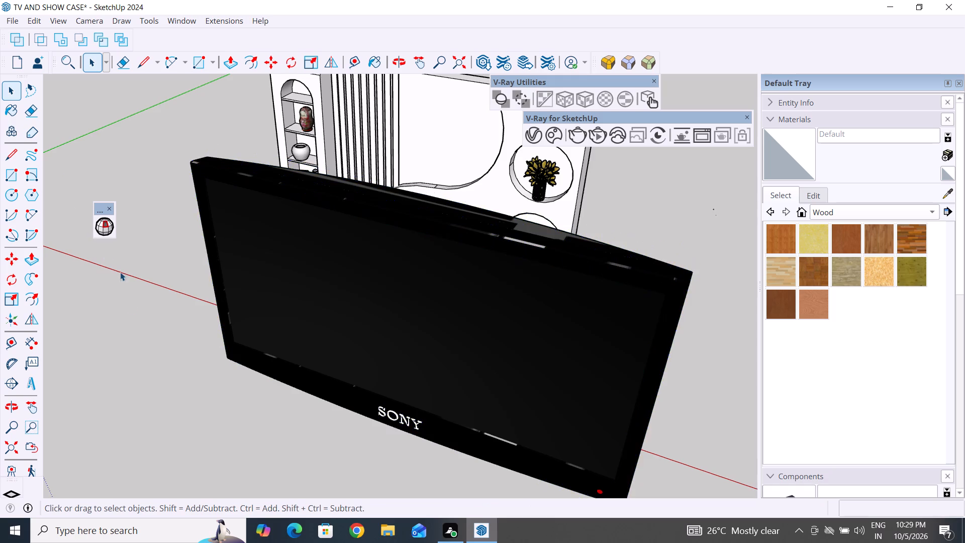
# Scale the TV uniformly about its centre down to slightly less than half its size.
pyautogui.scroll(-5, 129, 311)
pyautogui.moveTo(169, 356); pyautogui.dragTo(73, 315, button='middle')
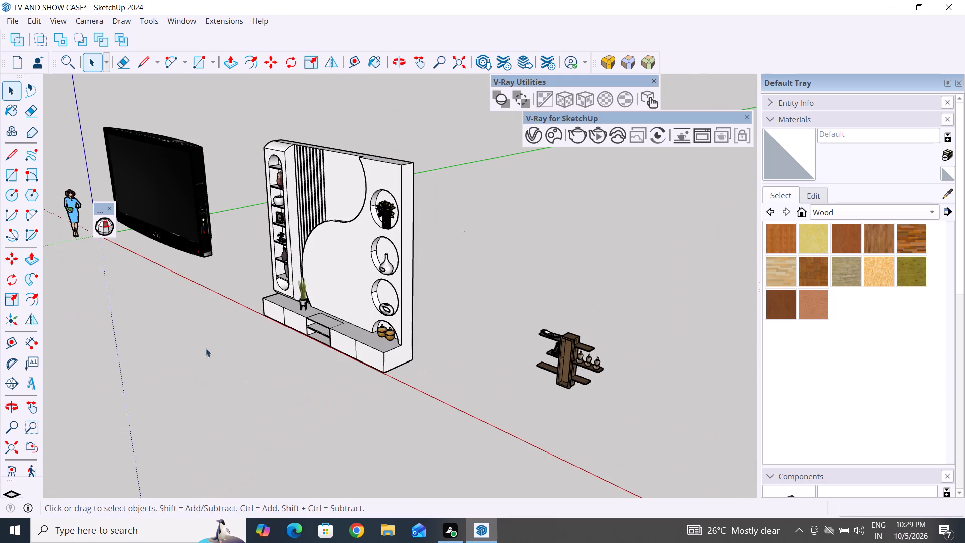
pyautogui.moveTo(211, 401); pyautogui.dragTo(181, 424, button='middle')
pyautogui.scroll(-10, 191, 402)
pyautogui.scroll(4, 174, 332)
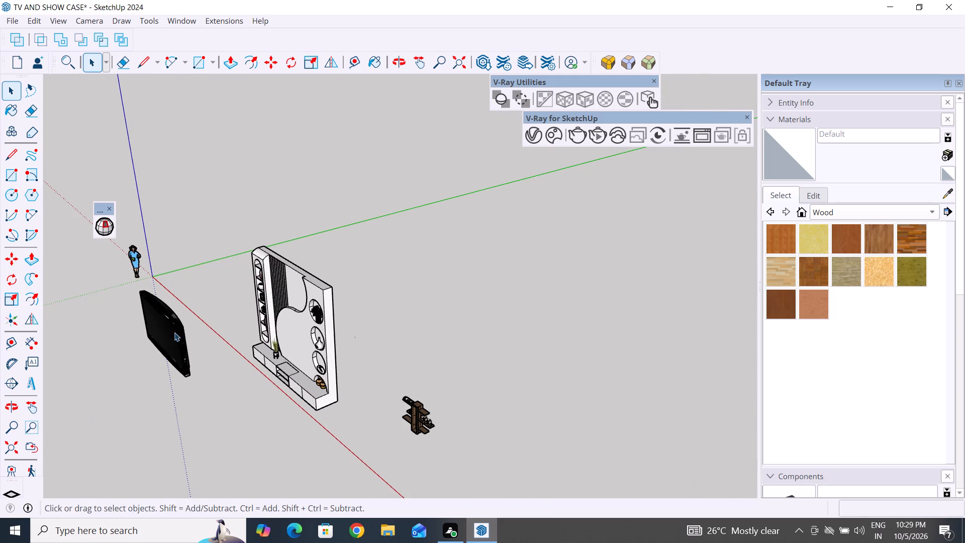
pyautogui.click(177, 319)
pyautogui.press('s')
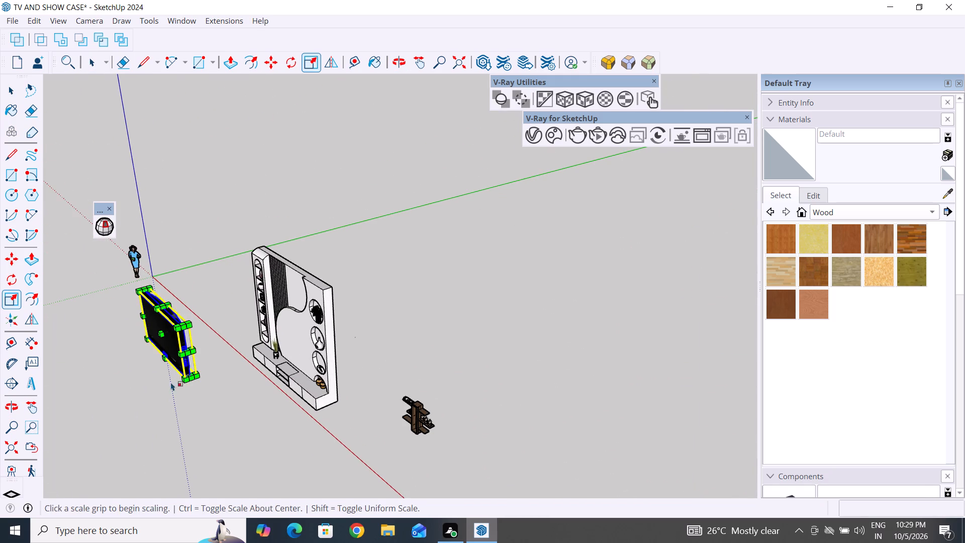
pyautogui.moveTo(171, 382); pyautogui.dragTo(310, 379, button='middle')
pyautogui.scroll(8, 313, 388)
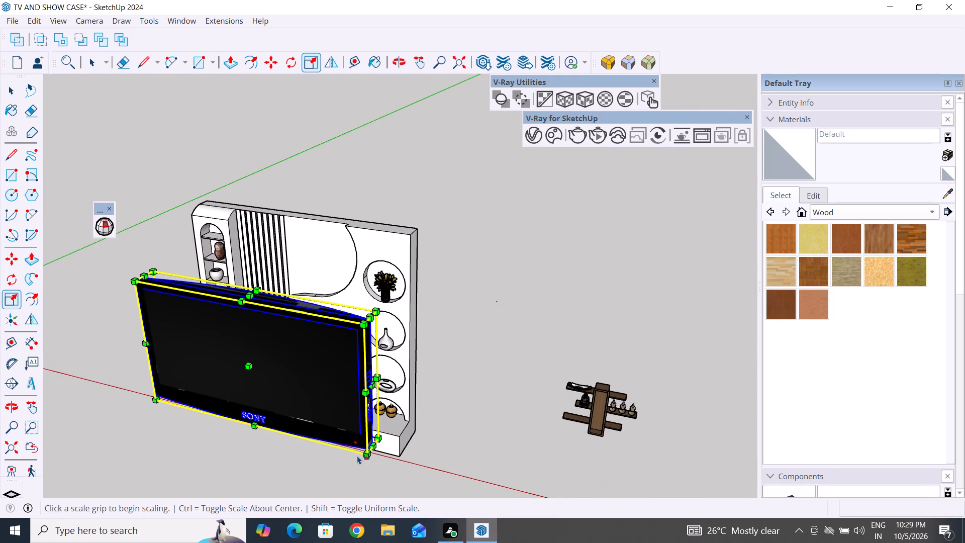
pyautogui.keyDown('ctrl'); pyautogui.moveTo(367, 452); pyautogui.dragTo(310, 398); pyautogui.keyUp('ctrl')
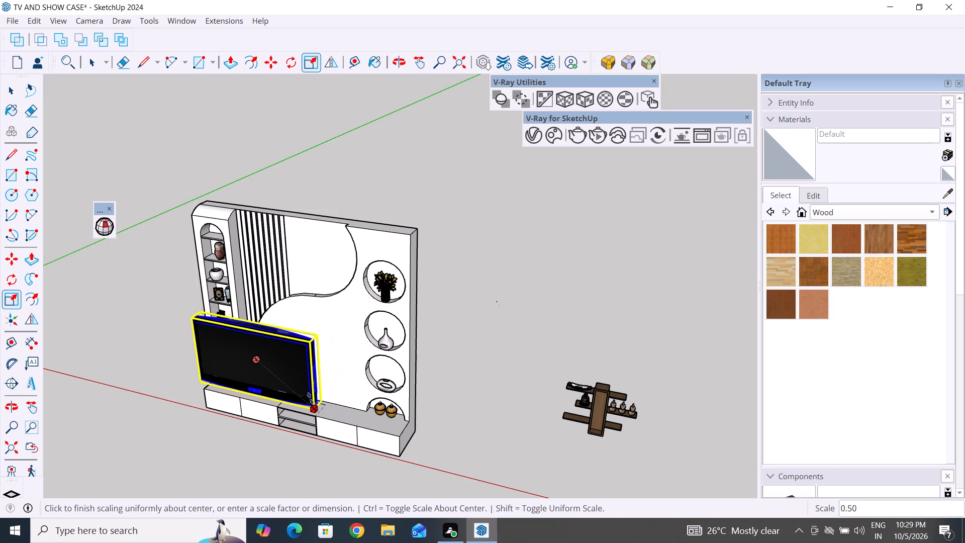
pyautogui.keyDown('ctrl'); pyautogui.moveTo(310, 398); pyautogui.dragTo(309, 397); pyautogui.keyUp('ctrl')
pyautogui.click(5, 90)
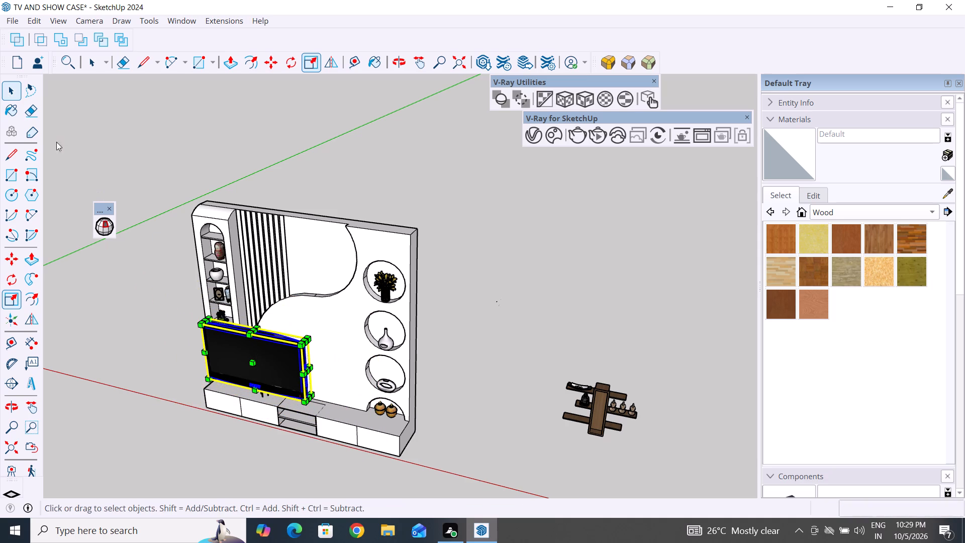
pyautogui.click(75, 144)
# Move the TV by its lower back corner about 22' 8" onto the curved back panel, above the cabinet.
pyautogui.scroll(3, 231, 373)
pyautogui.moveTo(251, 391); pyautogui.dragTo(553, 424, button='middle')
pyautogui.scroll(-3, 439, 416)
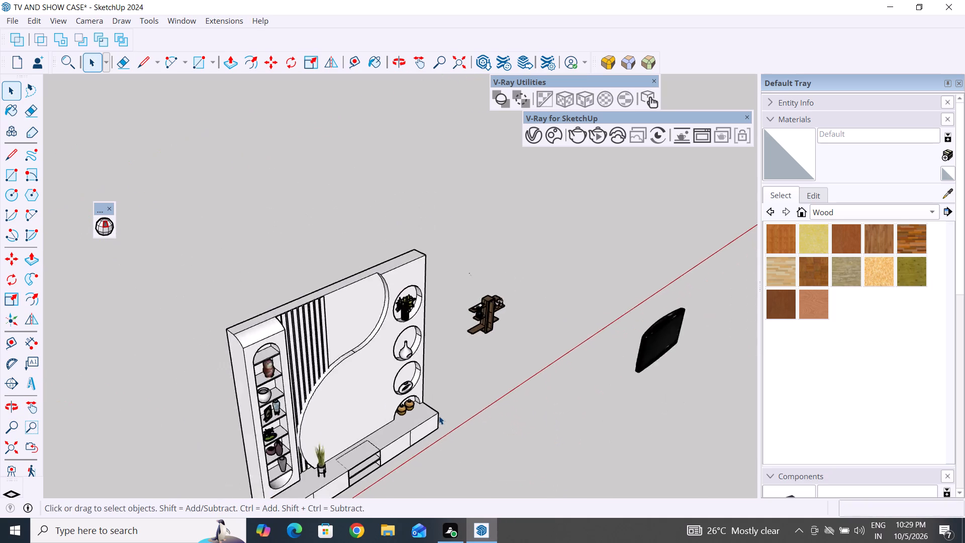
pyautogui.scroll(-7, 439, 416)
pyautogui.moveTo(492, 428); pyautogui.dragTo(545, 438, button='middle')
pyautogui.scroll(4, 561, 385)
pyautogui.click(543, 362)
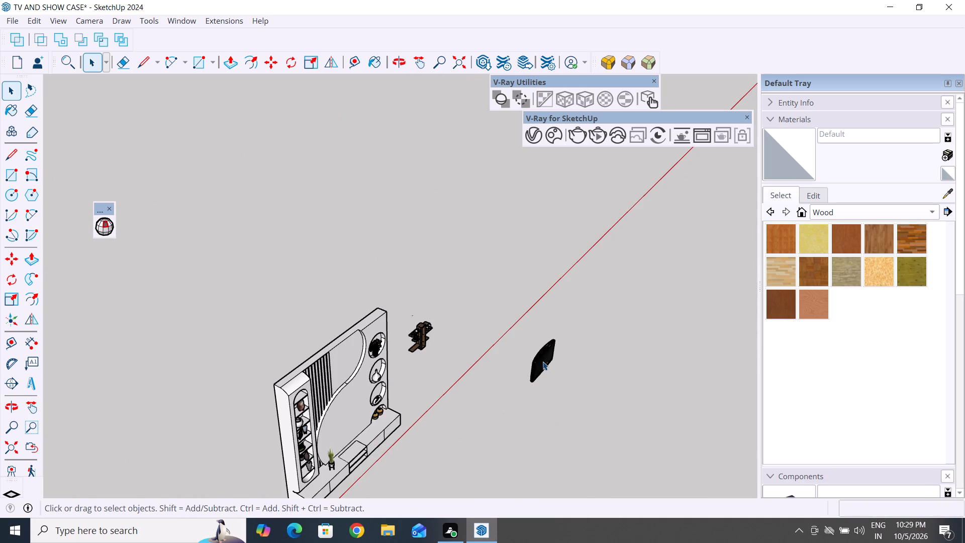
pyautogui.press('m')
pyautogui.scroll(9, 517, 388)
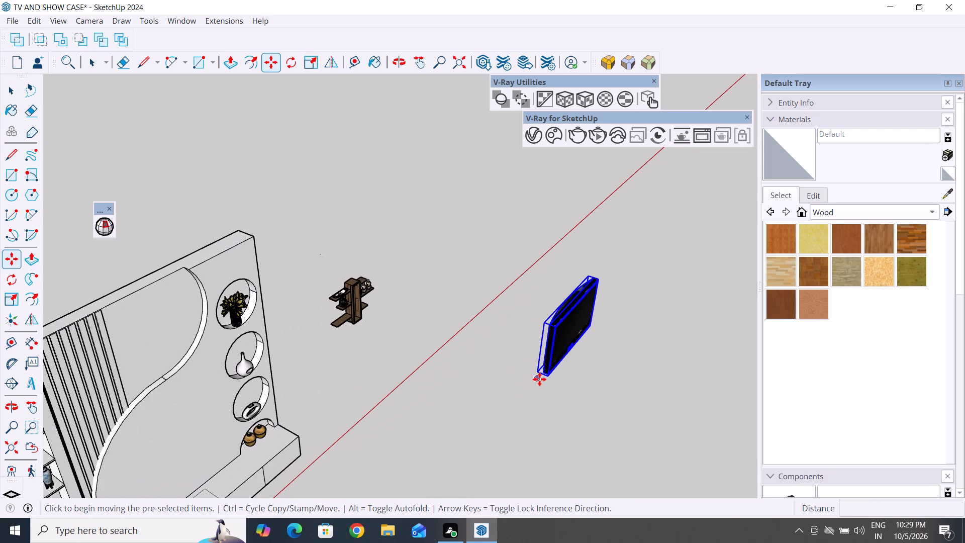
pyautogui.click(542, 374)
pyautogui.scroll(-8, 633, 350)
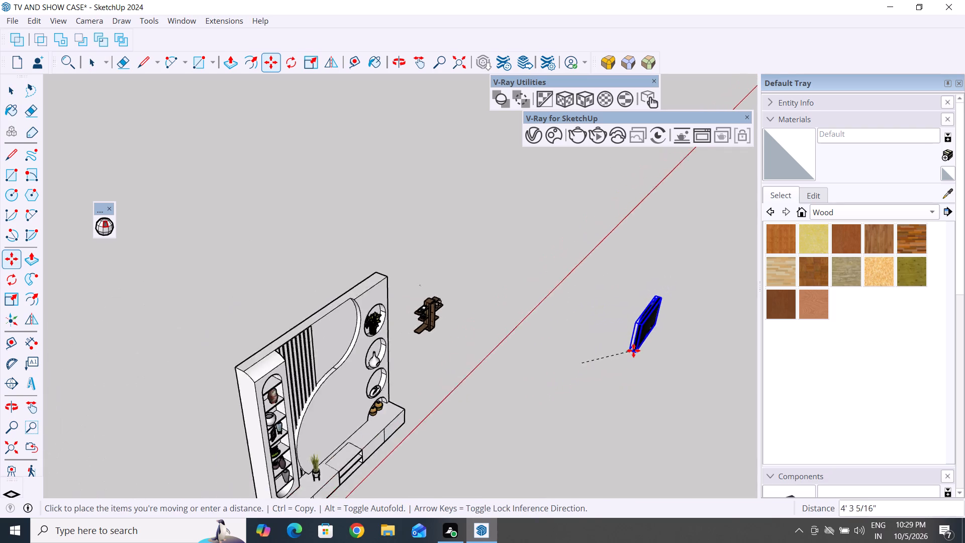
pyautogui.scroll(-1, 633, 350)
pyautogui.click(383, 417)
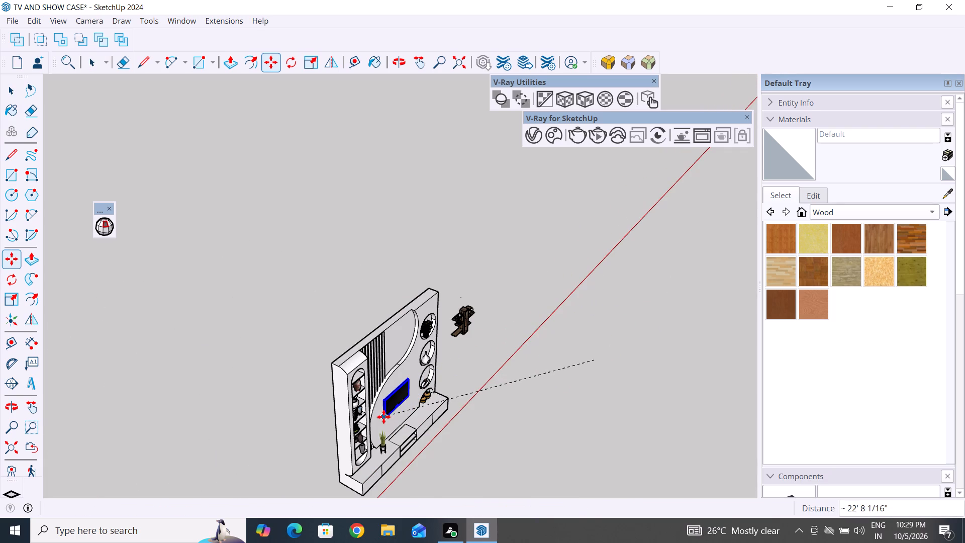
# Enlarge the TV uniformly about its centre by a factor of about 1.7 to fill the curved panel area.
pyautogui.moveTo(641, 360); pyautogui.dragTo(301, 300, button='middle')
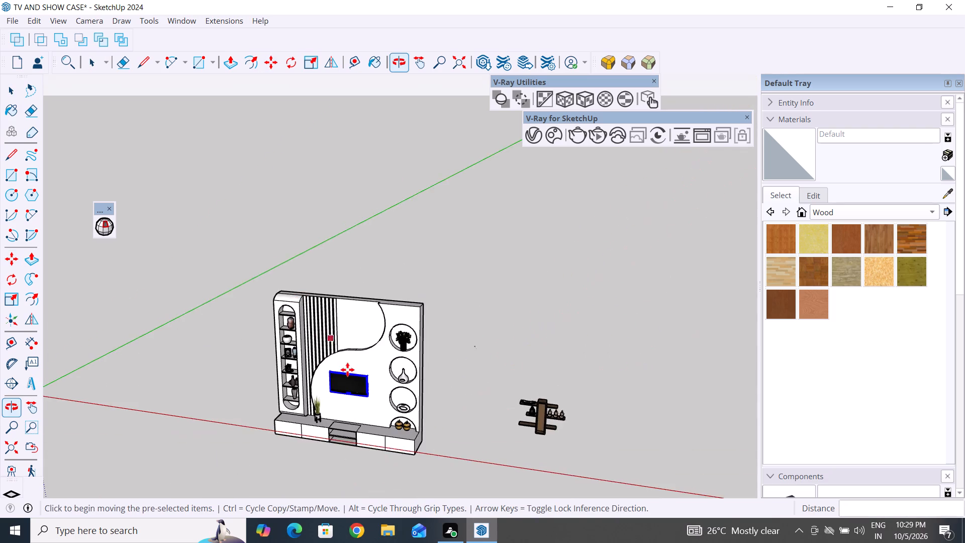
pyautogui.scroll(12, 347, 370)
pyautogui.press('s')
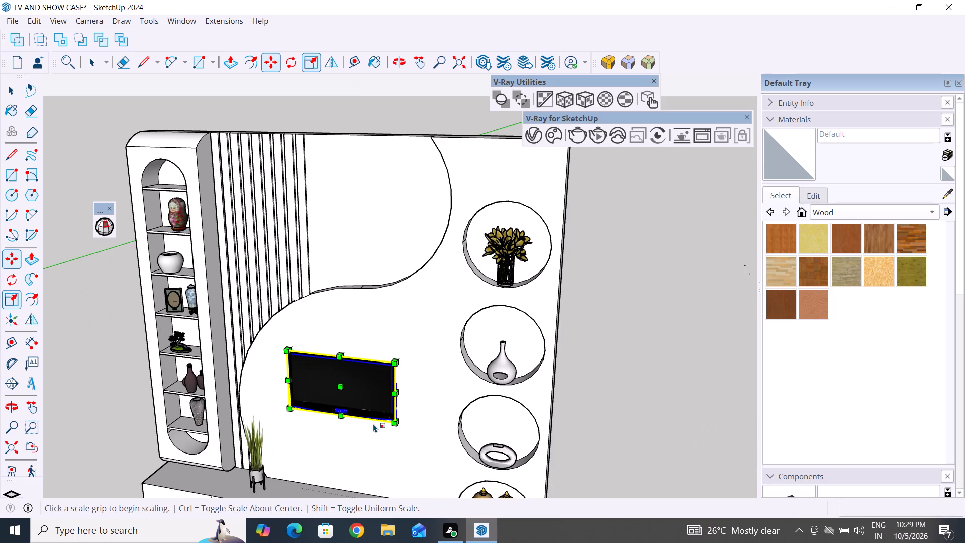
pyautogui.scroll(5, 398, 442)
pyautogui.moveTo(401, 441); pyautogui.dragTo(295, 373, button='middle')
pyautogui.scroll(3, 326, 408)
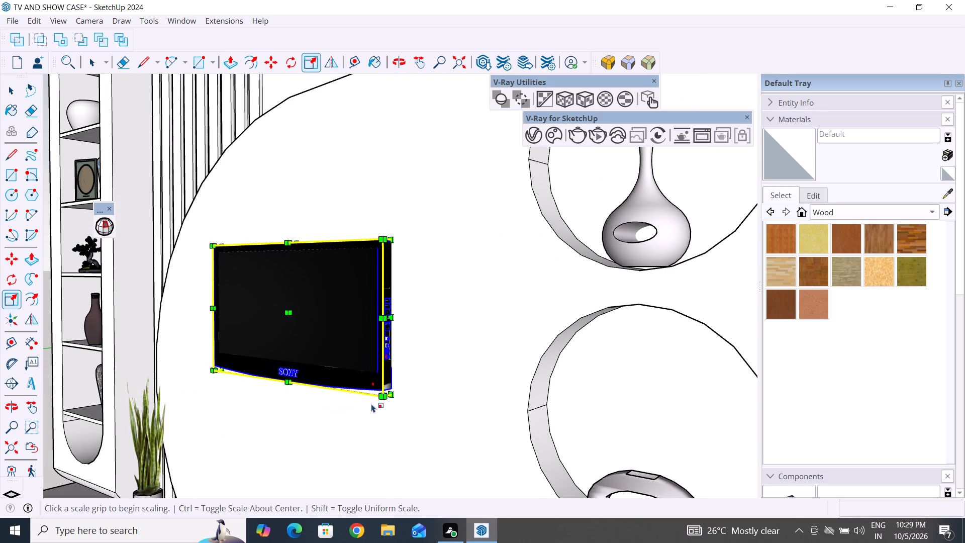
pyautogui.keyDown('ctrl'); pyautogui.moveTo(383, 396); pyautogui.dragTo(468, 460); pyautogui.keyUp('ctrl')
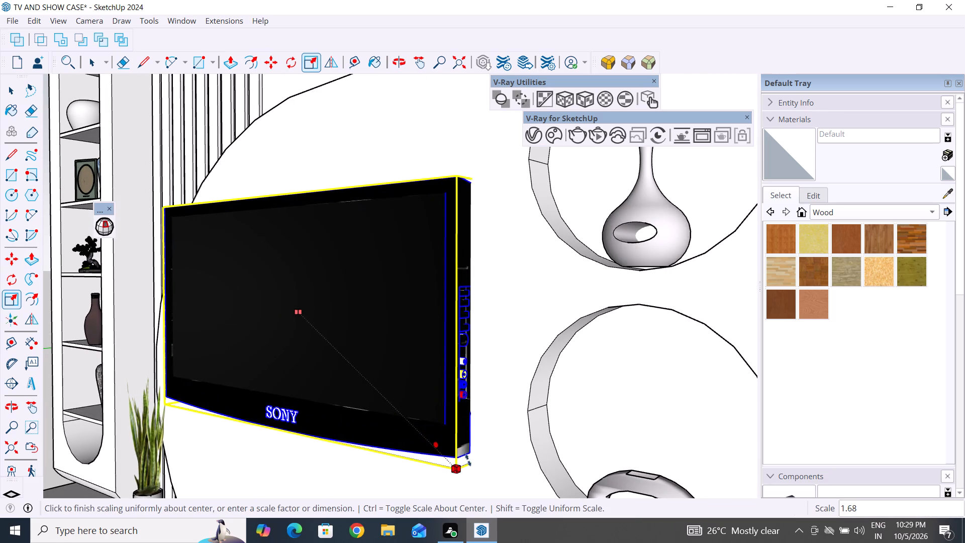
pyautogui.keyDown('ctrl'); pyautogui.moveTo(468, 460); pyautogui.dragTo(474, 463); pyautogui.keyUp('ctrl')
pyautogui.scroll(-10, 307, 392)
pyautogui.moveTo(337, 421); pyautogui.dragTo(520, 431, button='middle')
pyautogui.click(13, 94)
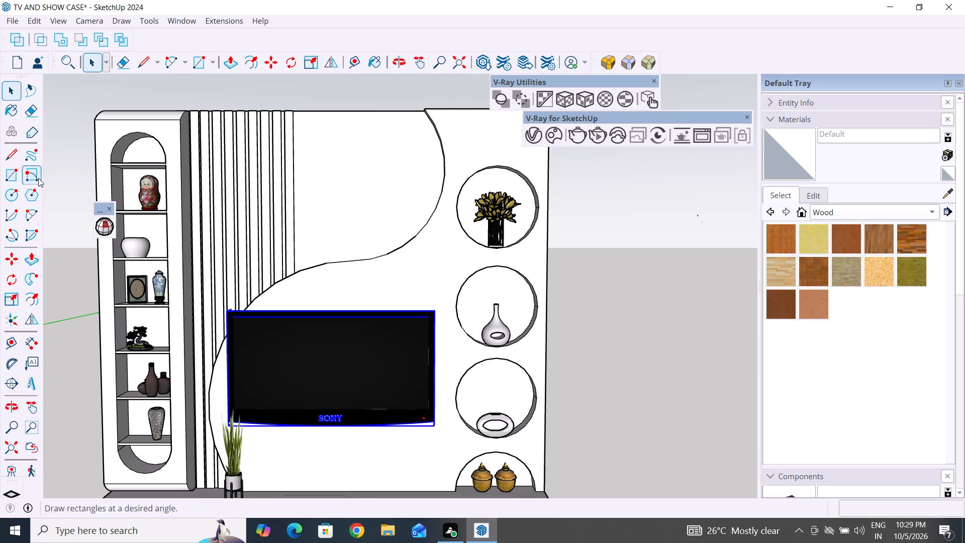
pyautogui.click(60, 178)
# Shift the TV 4 9/16" sideways along the back panel towards the round niches.
pyautogui.scroll(-5, 298, 328)
pyautogui.moveTo(326, 420); pyautogui.dragTo(388, 440, button='middle')
pyautogui.scroll(1, 316, 410)
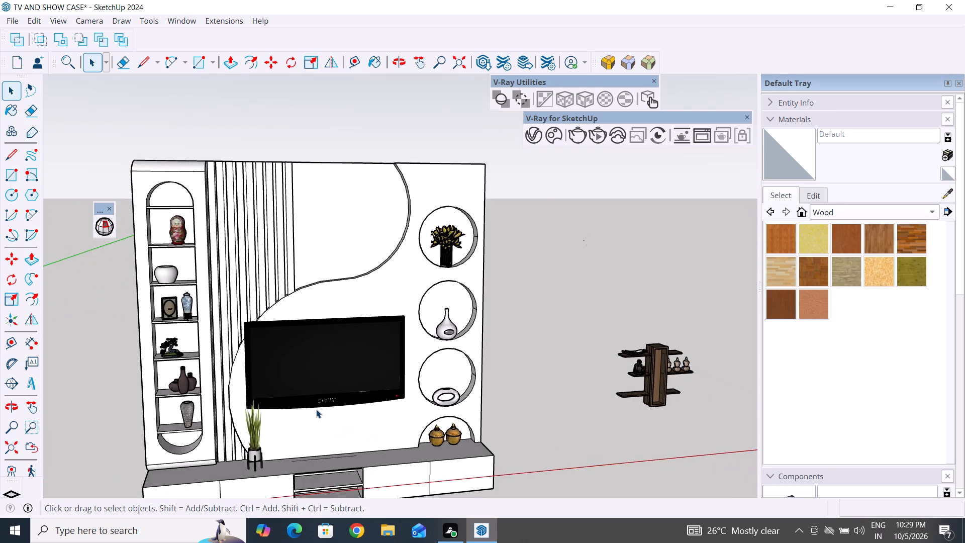
pyautogui.scroll(2, 316, 409)
pyautogui.moveTo(322, 421); pyautogui.dragTo(392, 438, button='middle')
pyautogui.scroll(3, 362, 415)
pyautogui.click(329, 401)
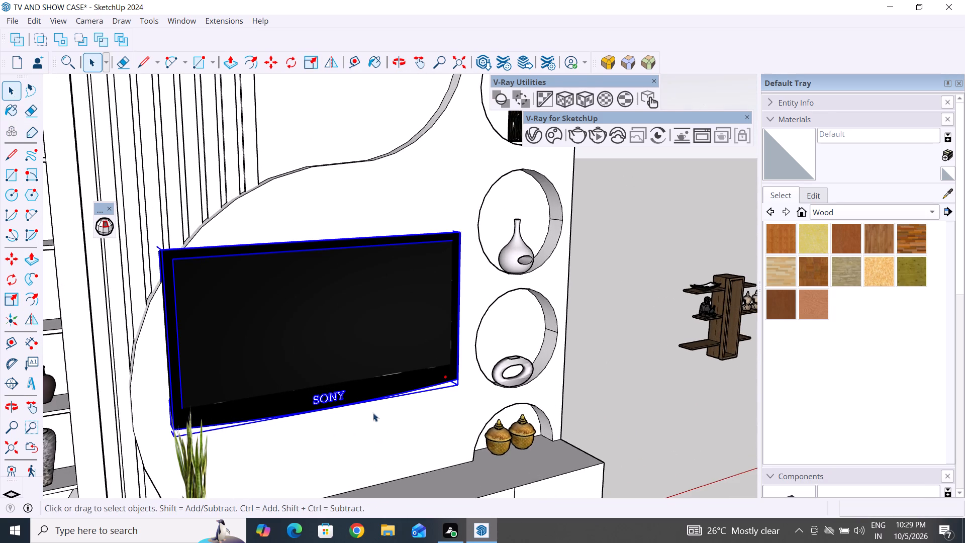
pyautogui.moveTo(435, 418); pyautogui.dragTo(364, 361, button='middle')
pyautogui.moveTo(363, 349); pyautogui.dragTo(401, 420, button='middle')
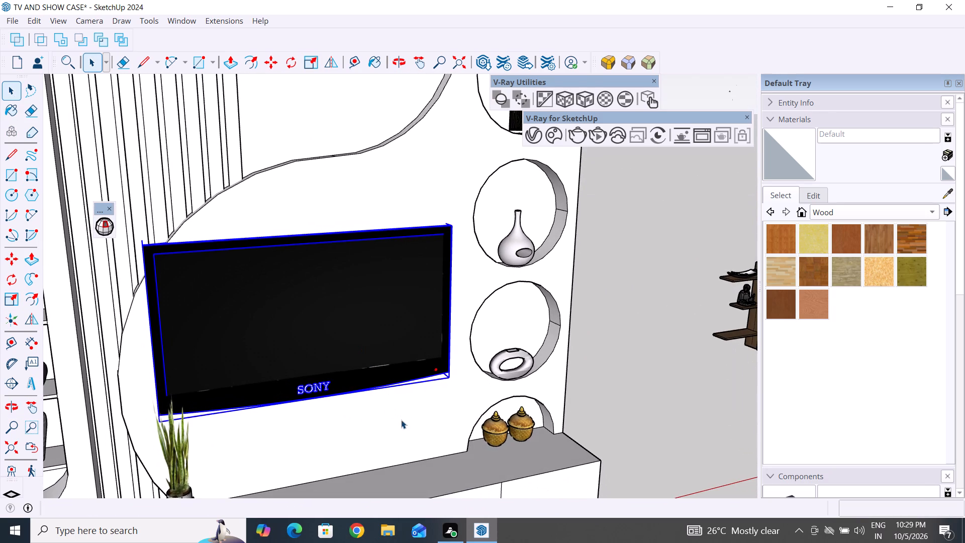
pyautogui.press('m')
pyautogui.click(314, 235)
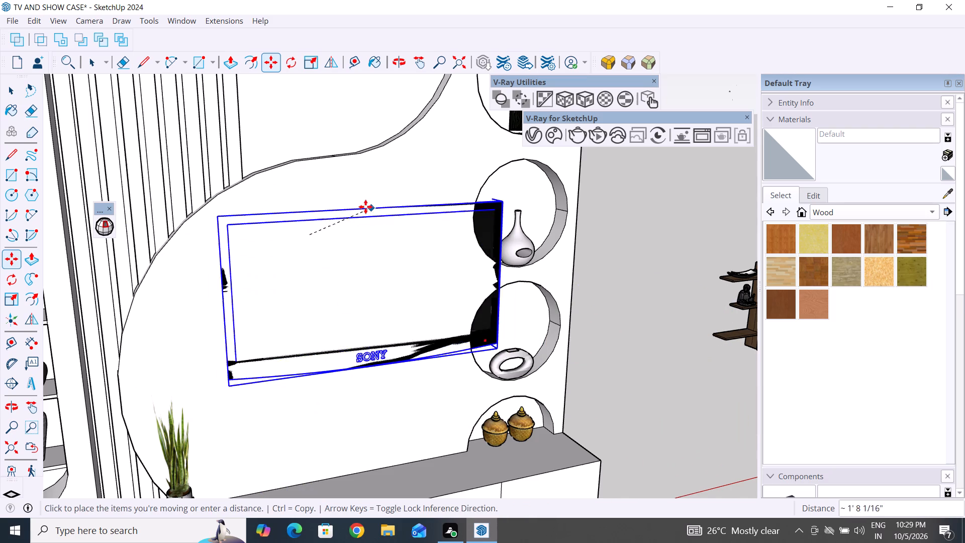
pyautogui.click(325, 228)
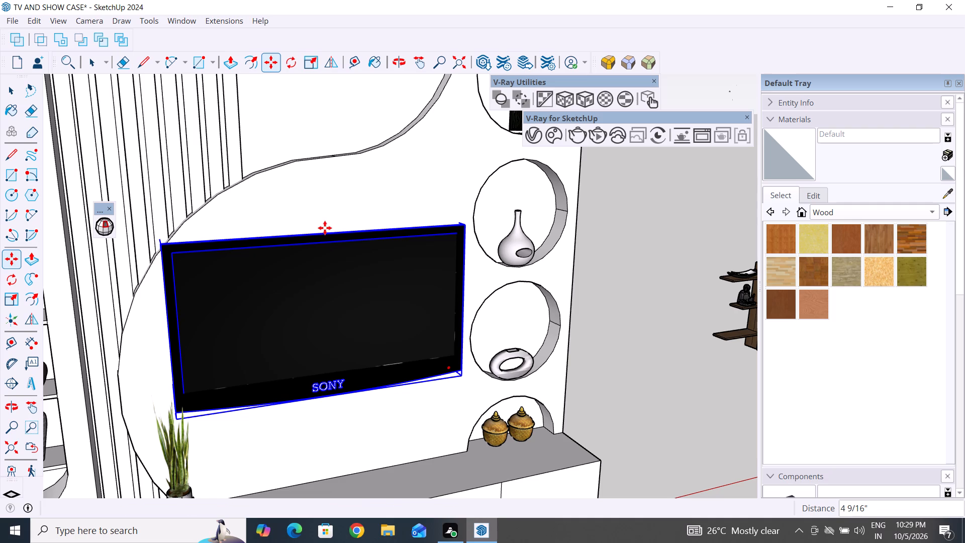
pyautogui.click(7, 88)
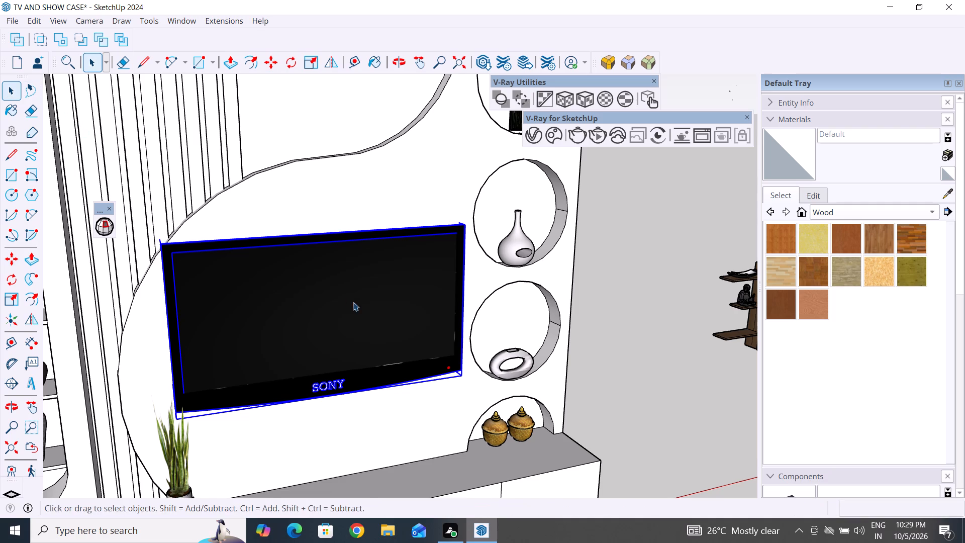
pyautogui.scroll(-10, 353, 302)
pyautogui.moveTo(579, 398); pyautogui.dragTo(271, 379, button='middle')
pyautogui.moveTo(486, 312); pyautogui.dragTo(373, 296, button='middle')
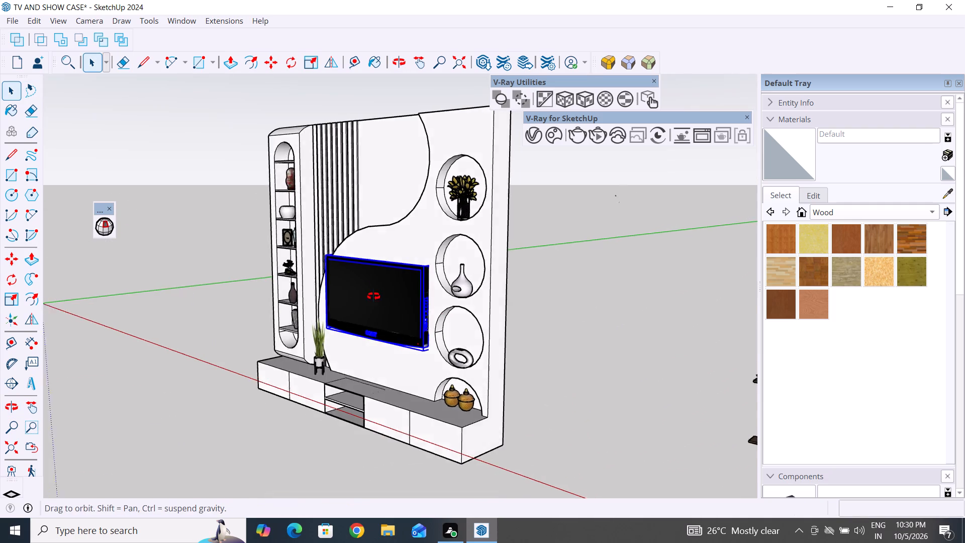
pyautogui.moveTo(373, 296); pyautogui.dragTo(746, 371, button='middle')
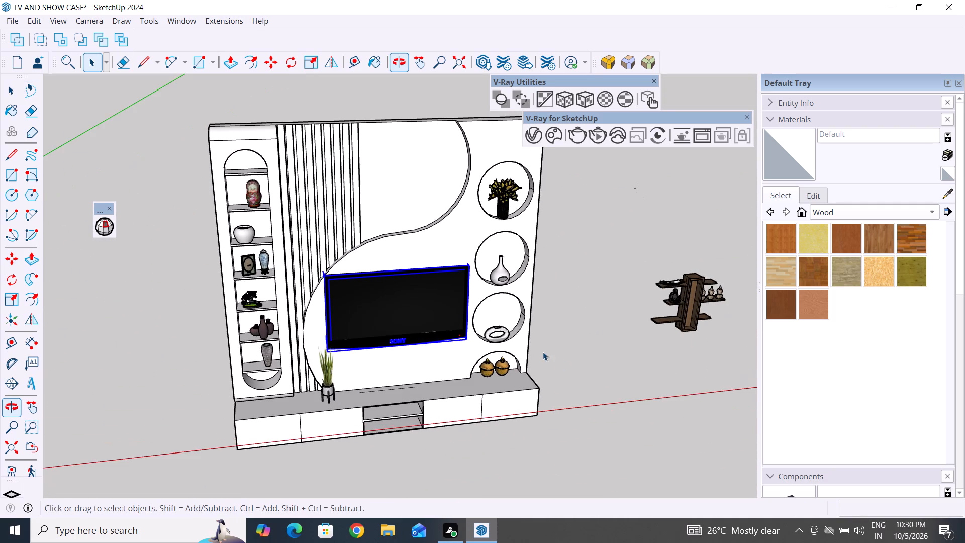
# Shift the TV 1" along the red axis, away from the round niches, and deselect it.
pyautogui.scroll(5, 393, 335)
pyautogui.moveTo(422, 373); pyautogui.dragTo(513, 334, button='middle')
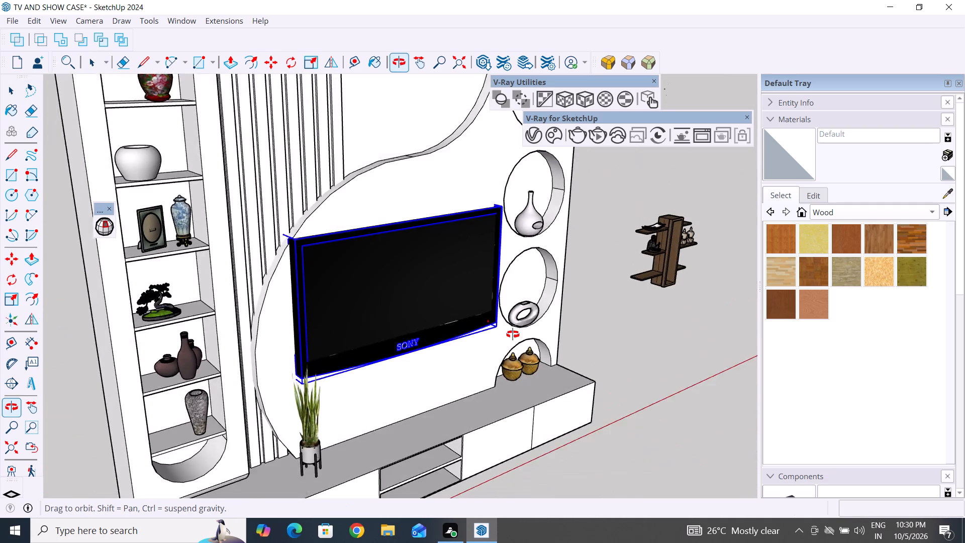
pyautogui.moveTo(513, 334); pyautogui.dragTo(547, 428, button='middle')
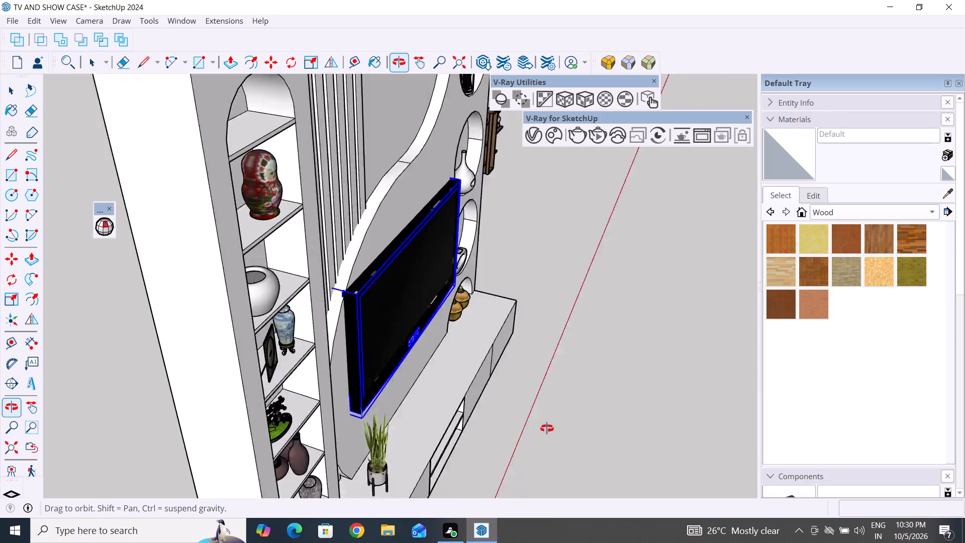
pyautogui.moveTo(547, 428); pyautogui.dragTo(254, 300, button='middle')
pyautogui.scroll(3, 460, 381)
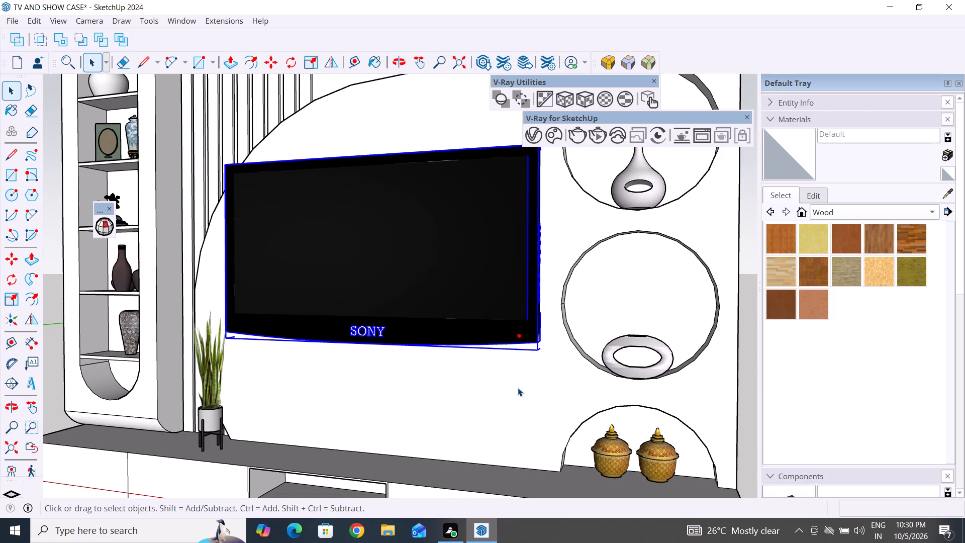
pyautogui.press('m')
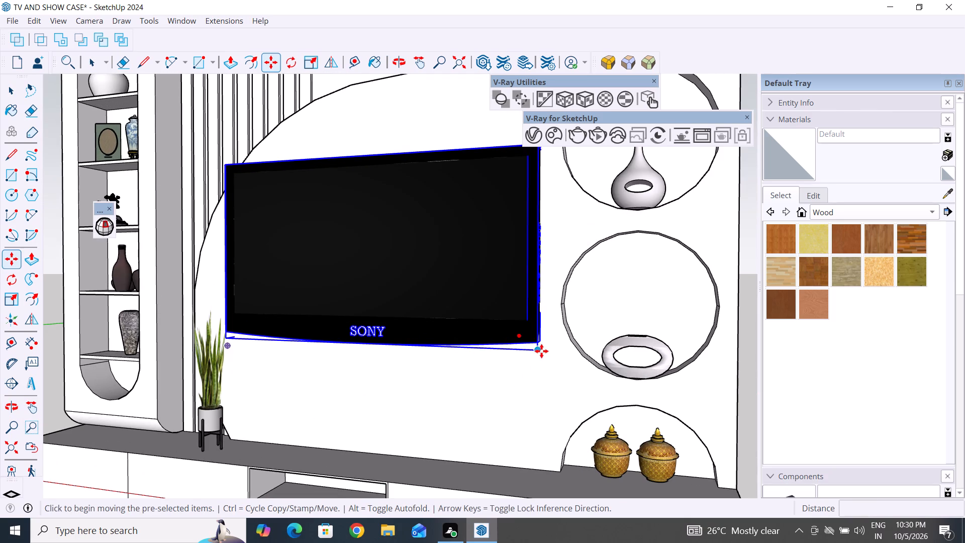
pyautogui.click(541, 351)
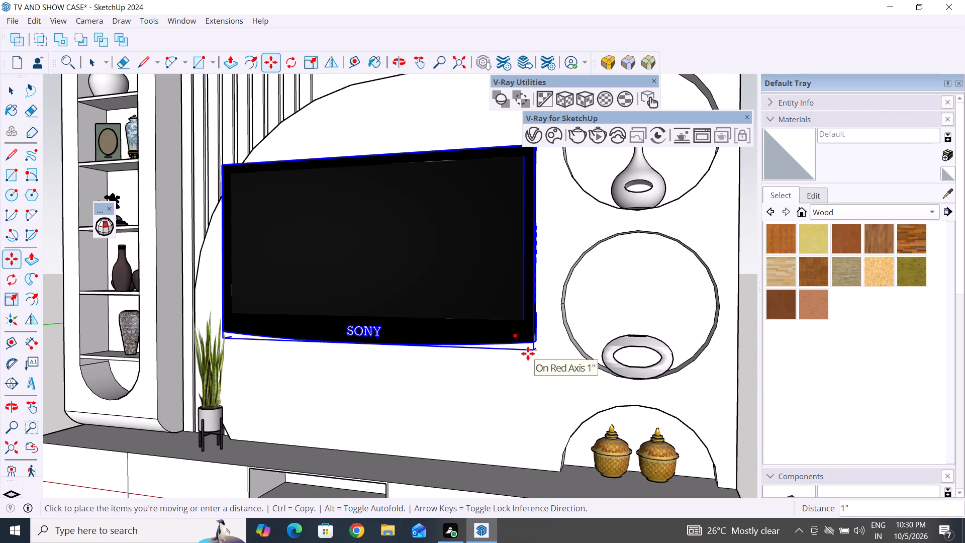
pyautogui.click(527, 352)
pyautogui.scroll(-4, 472, 354)
pyautogui.moveTo(527, 376); pyautogui.dragTo(496, 365, button='middle')
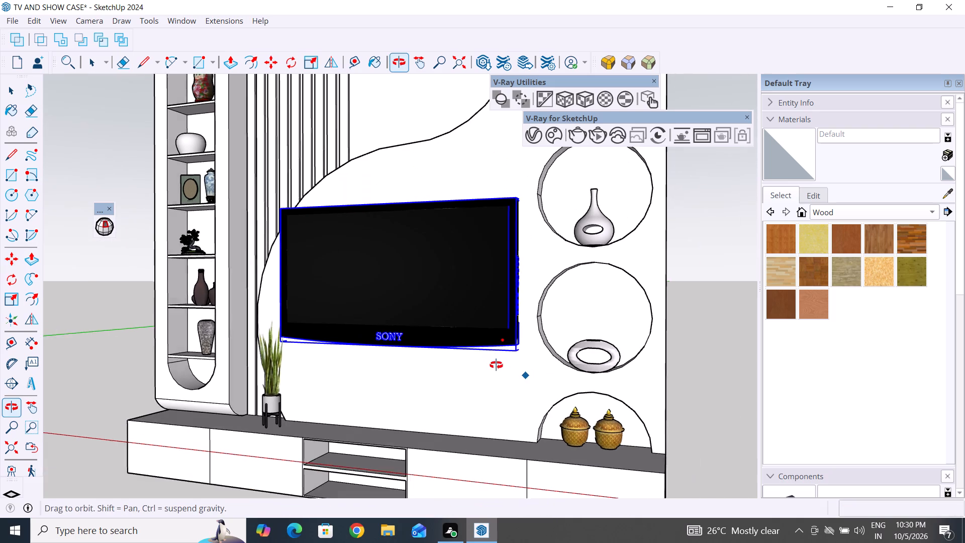
pyautogui.moveTo(496, 365); pyautogui.dragTo(494, 364, button='middle')
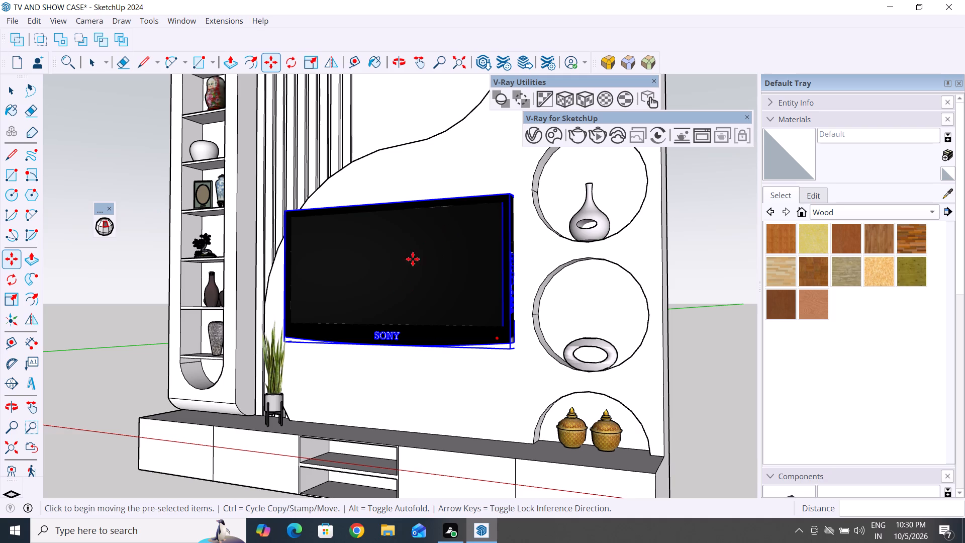
pyautogui.scroll(-5, 382, 327)
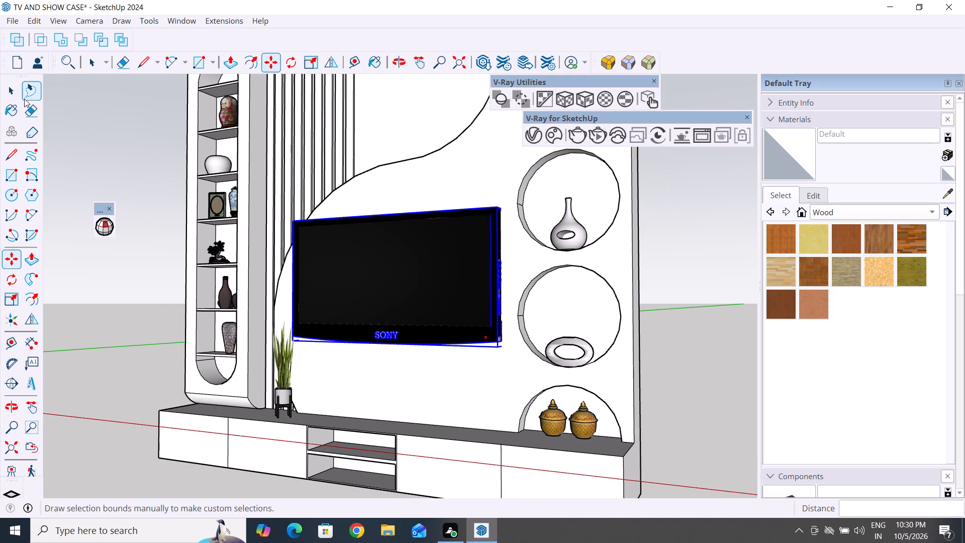
pyautogui.click(16, 98)
pyautogui.click(78, 135)
# Move the TV by its upper back corner 1" forward along the green axis, out of the curved back panel.
pyautogui.scroll(-1, 570, 287)
pyautogui.moveTo(565, 298); pyautogui.dragTo(407, 348, button='middle')
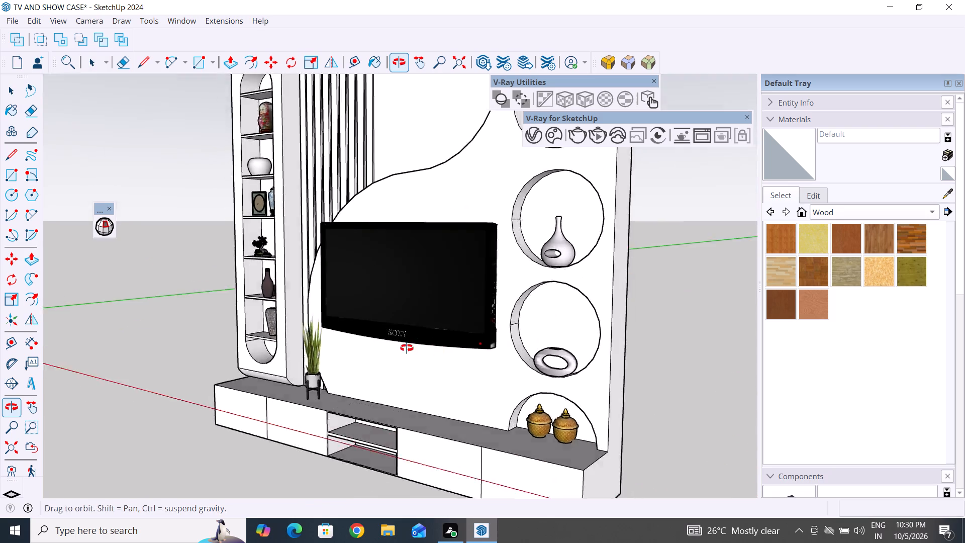
pyautogui.moveTo(407, 348); pyautogui.dragTo(388, 341, button='middle')
pyautogui.scroll(10, 425, 353)
pyautogui.moveTo(472, 356); pyautogui.dragTo(403, 334, button='middle')
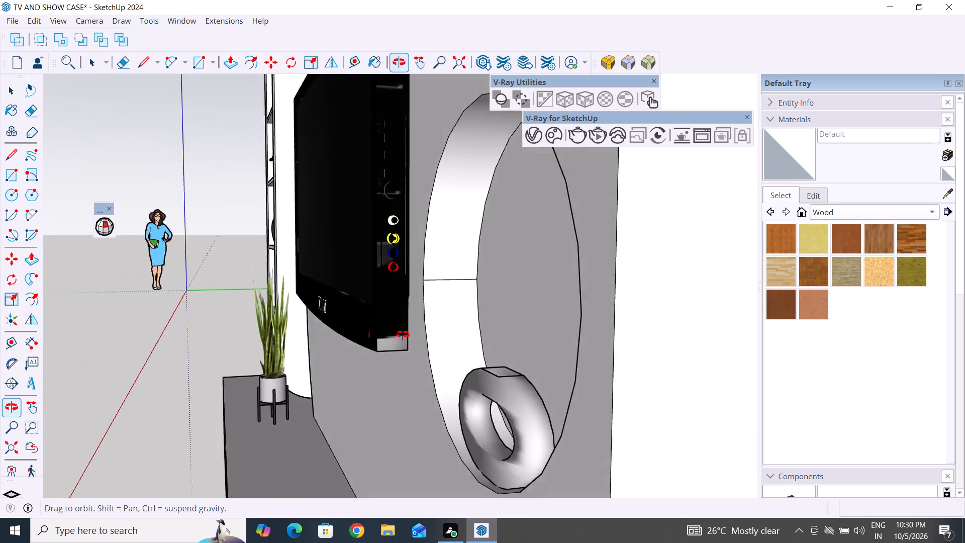
pyautogui.moveTo(403, 334); pyautogui.dragTo(634, 366, button='middle')
pyautogui.scroll(-5, 339, 205)
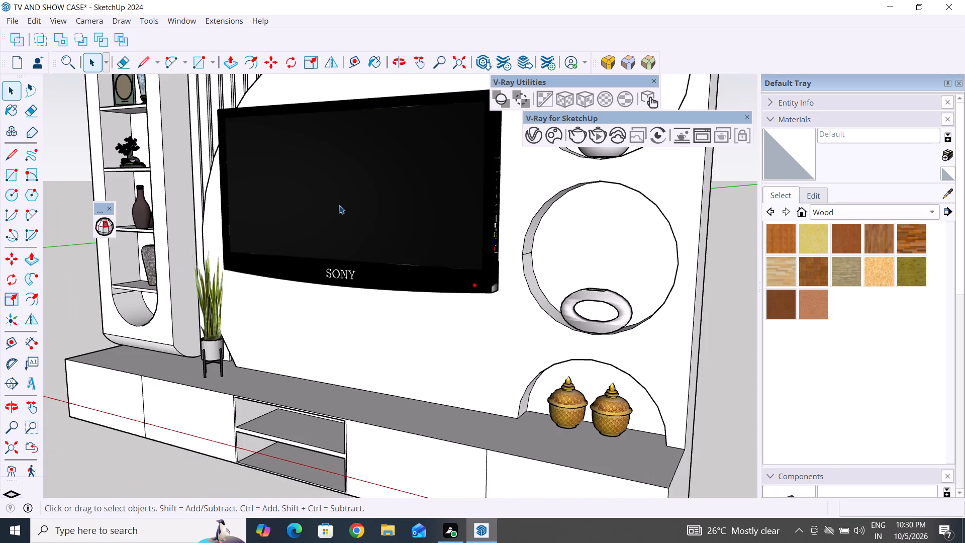
pyautogui.moveTo(342, 215); pyautogui.dragTo(403, 296, button='middle')
pyautogui.moveTo(284, 99); pyautogui.dragTo(356, 263, button='middle')
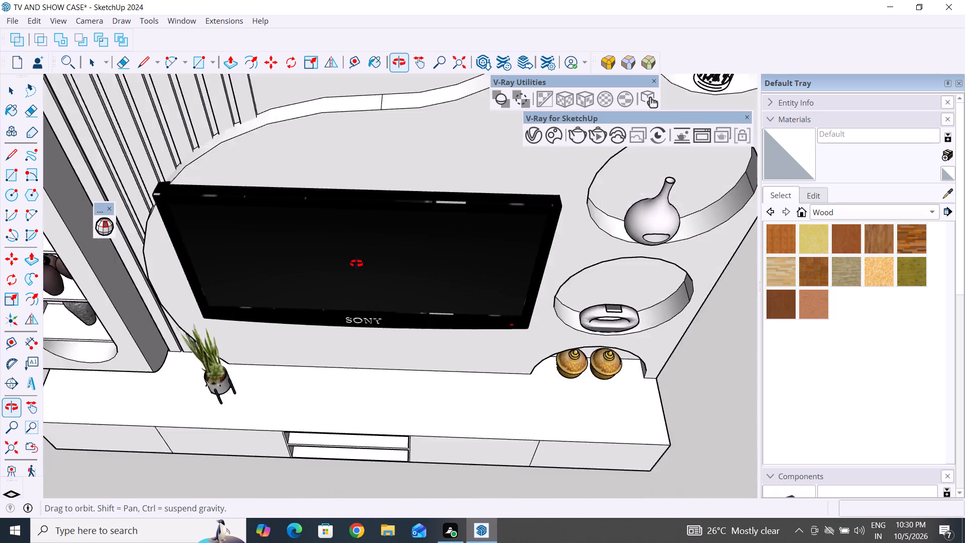
pyautogui.moveTo(356, 263); pyautogui.dragTo(353, 376, button='middle')
pyautogui.scroll(3, 181, 263)
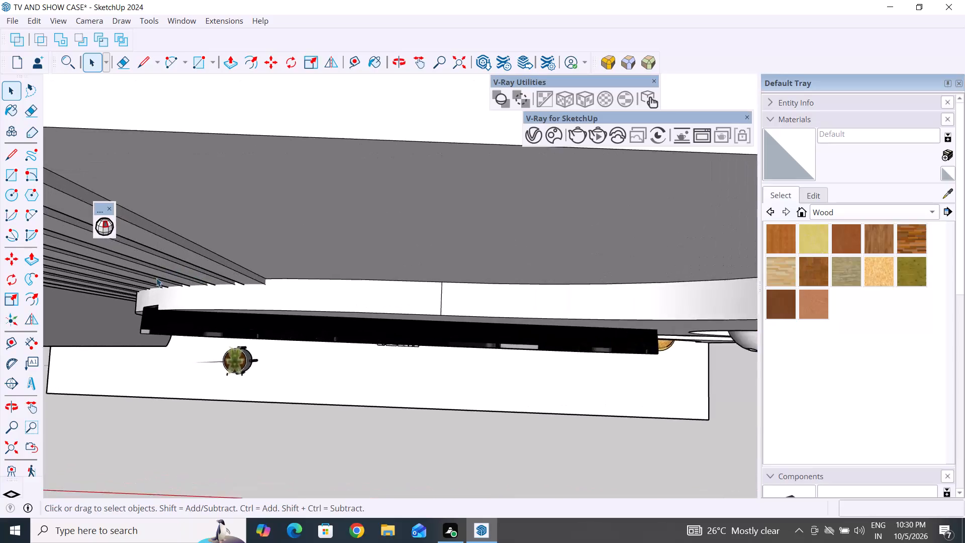
pyautogui.scroll(3, 156, 278)
pyautogui.scroll(5, 171, 335)
pyautogui.click(171, 334)
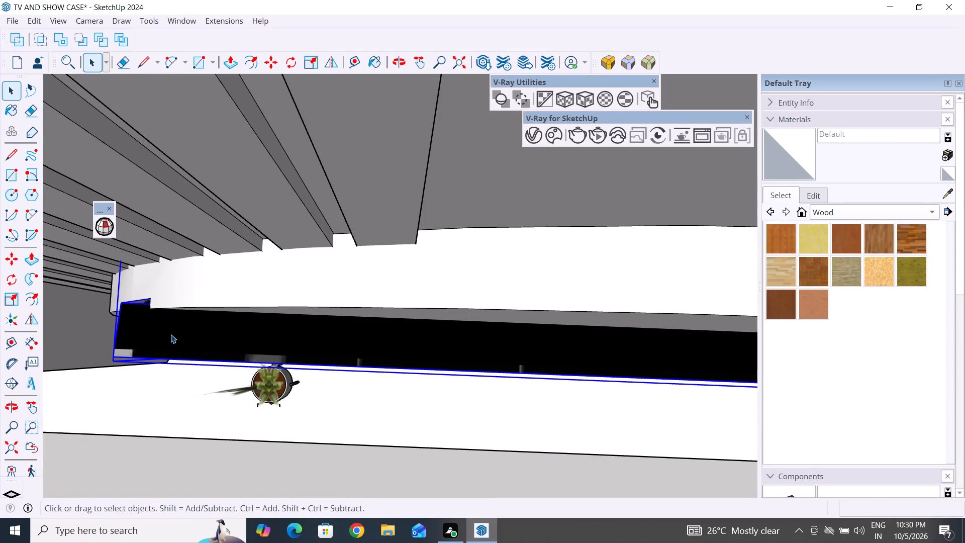
pyautogui.press('m')
pyautogui.scroll(10, 149, 315)
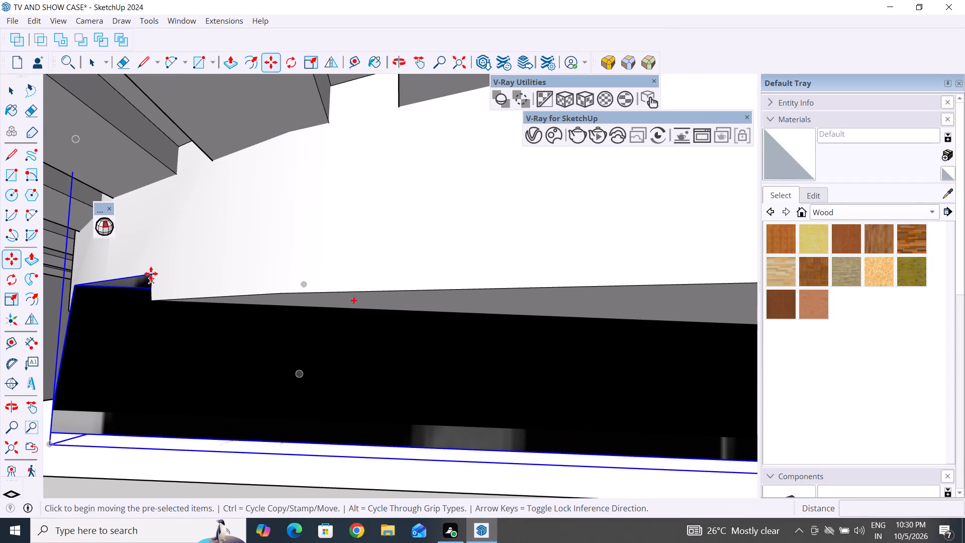
pyautogui.click(151, 272)
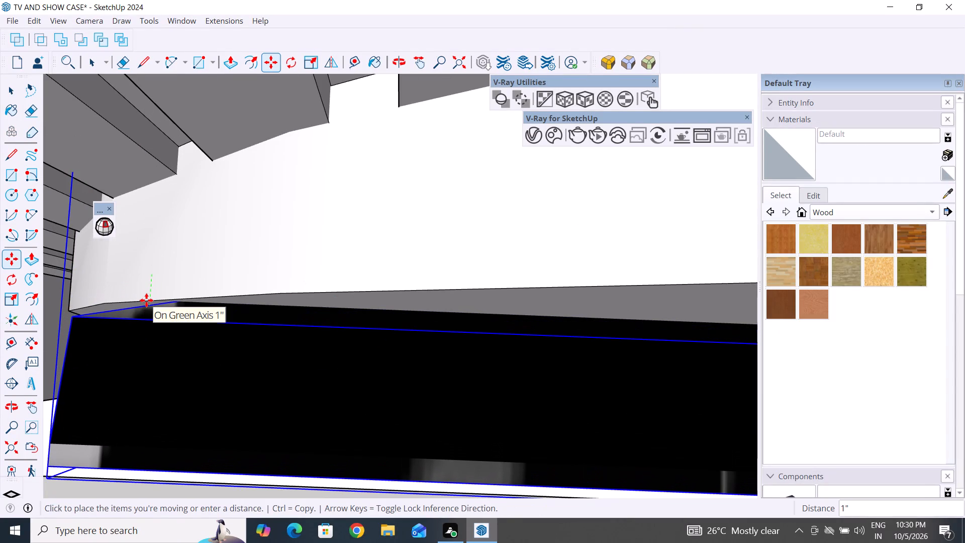
pyautogui.click(146, 300)
# Move the TV a further 1 7/16" forward along the green axis from the back panel, then deselect it.
pyautogui.scroll(4, 192, 269)
pyautogui.scroll(-2, 192, 269)
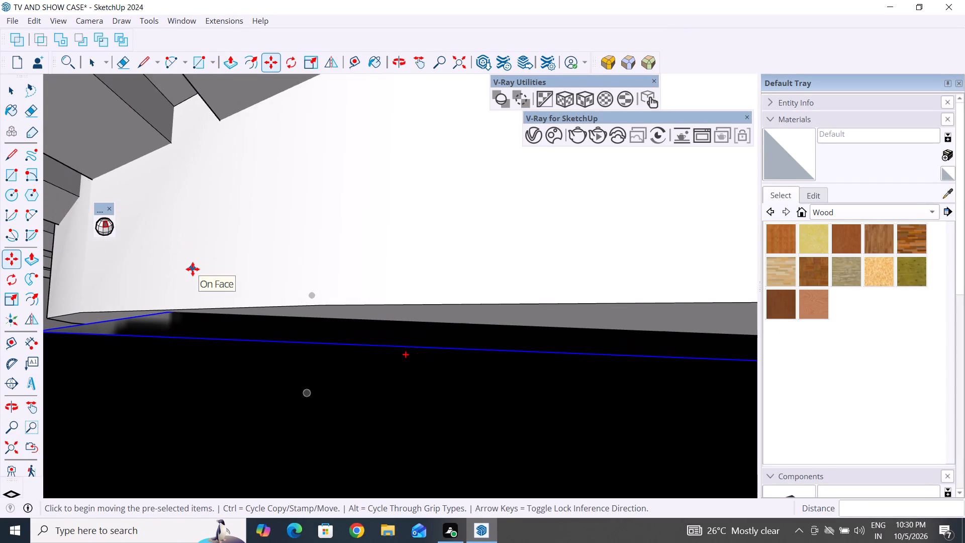
pyautogui.scroll(7, 165, 342)
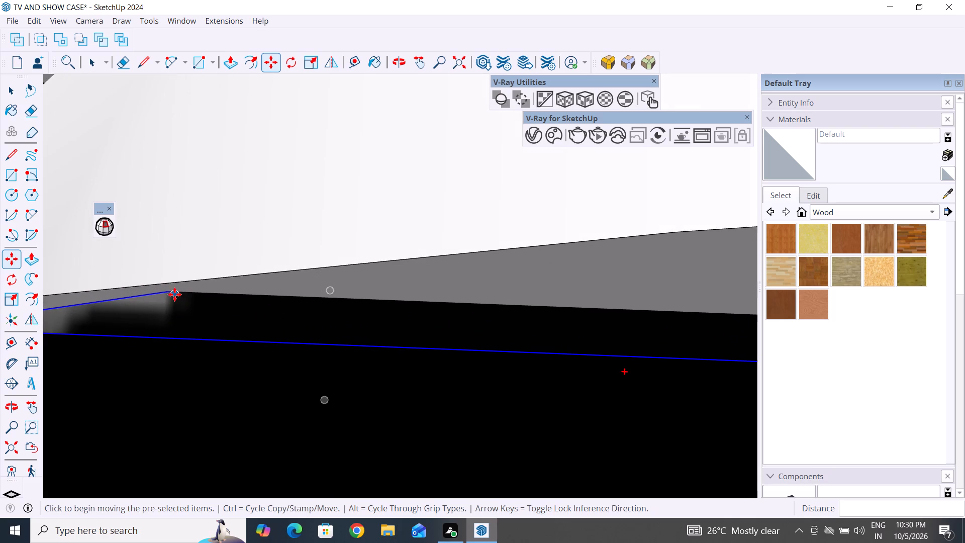
pyautogui.click(174, 294)
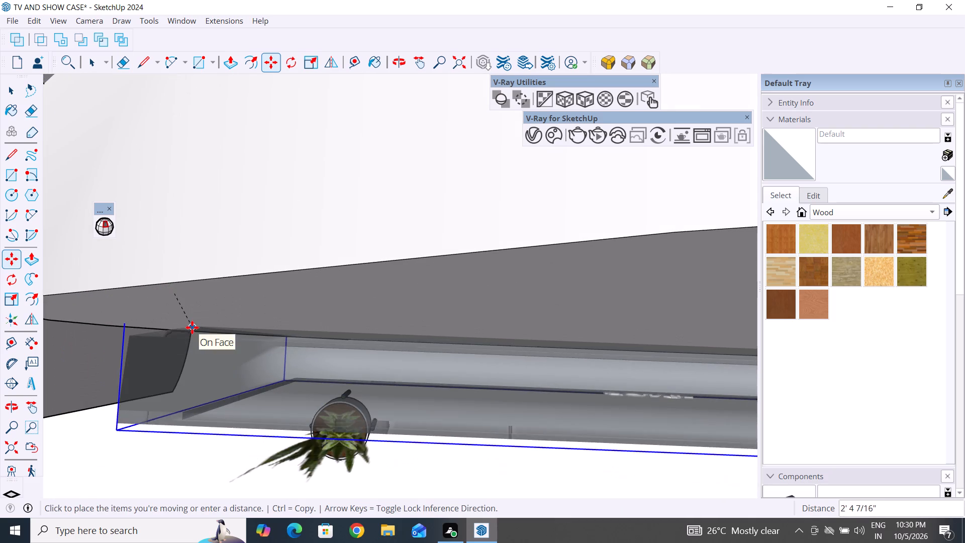
pyautogui.scroll(-4, 194, 319)
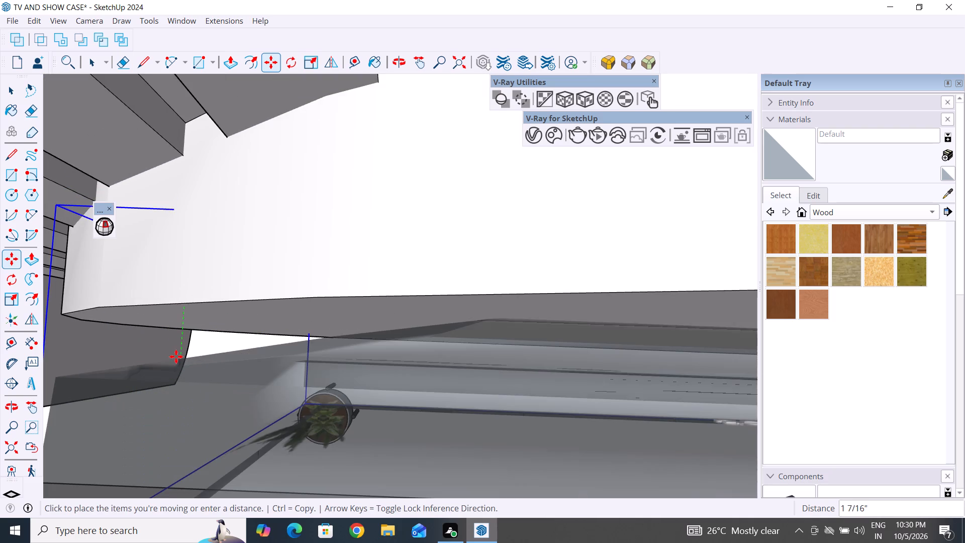
pyautogui.click(176, 357)
pyautogui.scroll(-12, 277, 281)
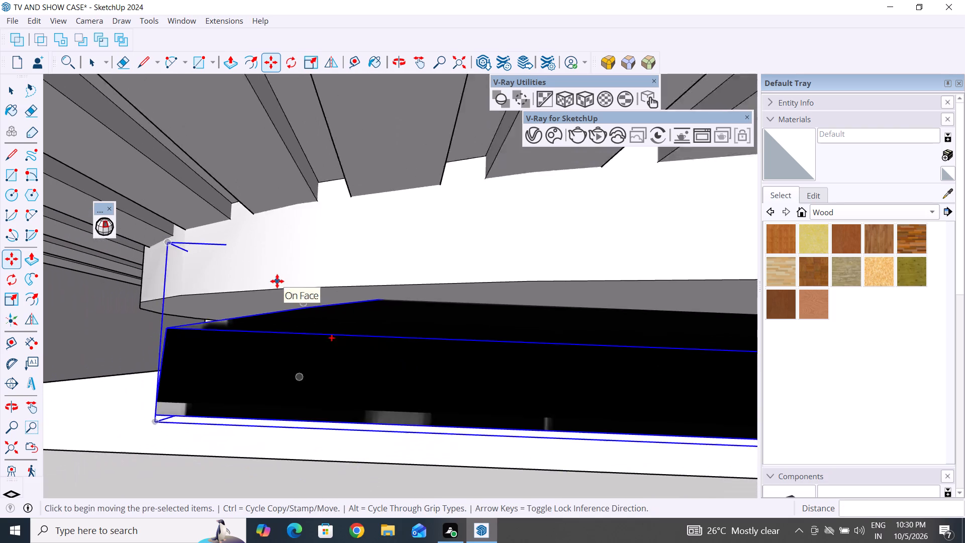
pyautogui.scroll(-12, 277, 281)
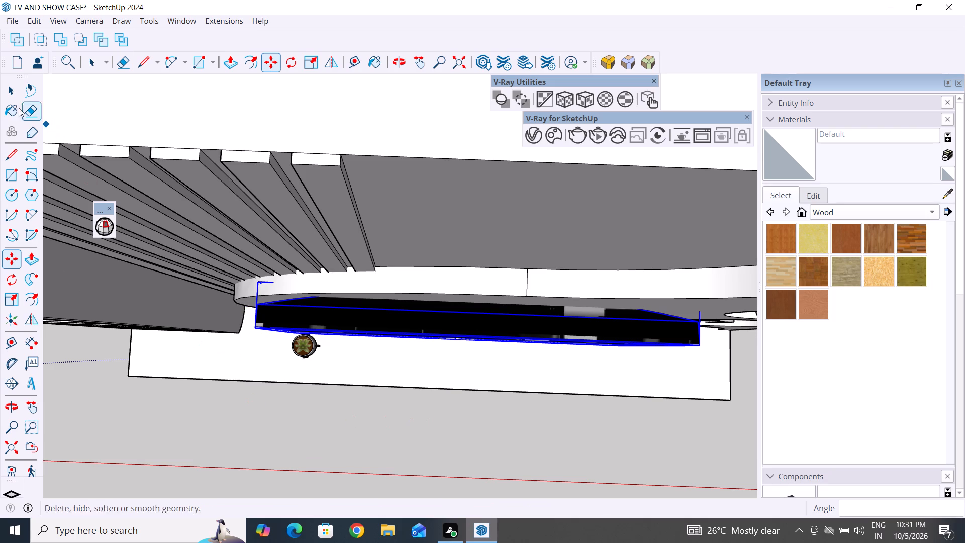
pyautogui.click(9, 90)
pyautogui.click(108, 385)
# Nudge the TV 1" from its lower front edge to fine-tune its placement at the back panel, then deselect it.
pyautogui.scroll(-6, 309, 406)
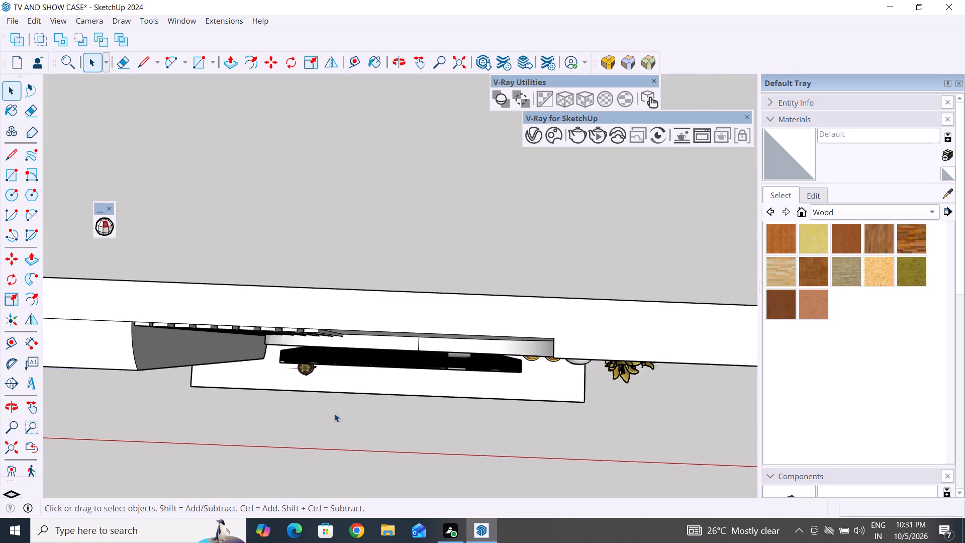
pyautogui.moveTo(335, 413); pyautogui.dragTo(398, 146, button='middle')
pyautogui.scroll(4, 402, 329)
pyautogui.scroll(-4, 332, 203)
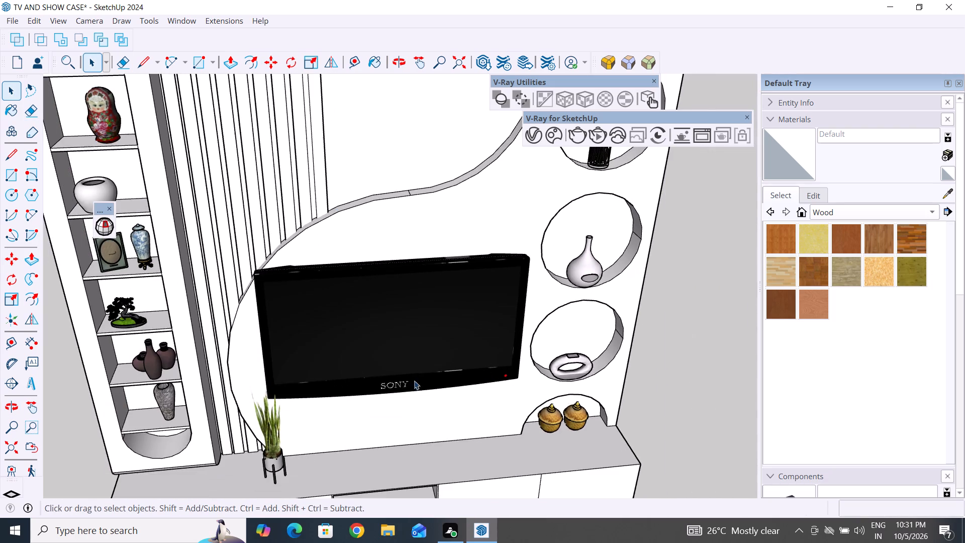
pyautogui.moveTo(429, 411); pyautogui.dragTo(374, 218, button='middle')
pyautogui.scroll(3, 383, 356)
pyautogui.moveTo(391, 385); pyautogui.dragTo(405, 458, button='middle')
pyautogui.scroll(1, 408, 443)
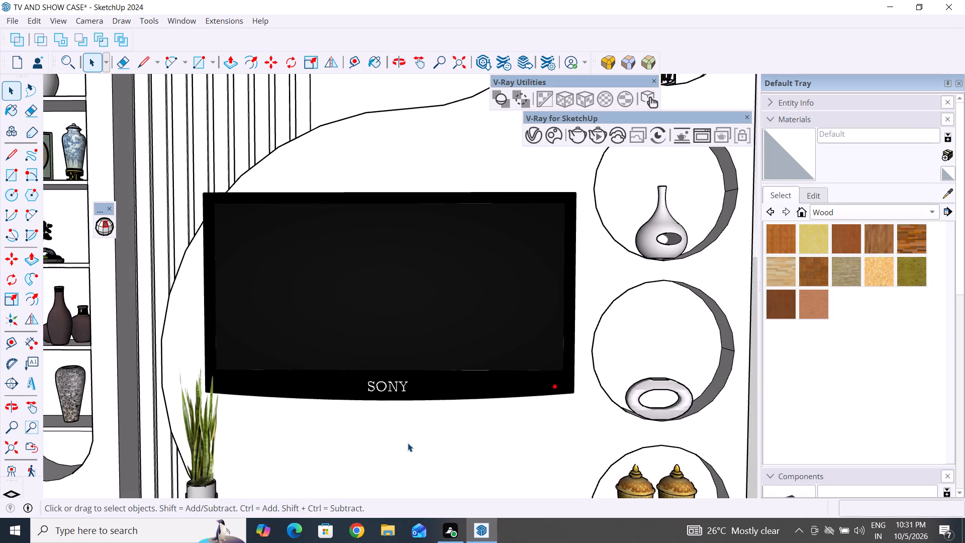
pyautogui.moveTo(408, 222); pyautogui.dragTo(408, 317, button='middle')
pyautogui.scroll(3, 378, 384)
pyautogui.click(383, 376)
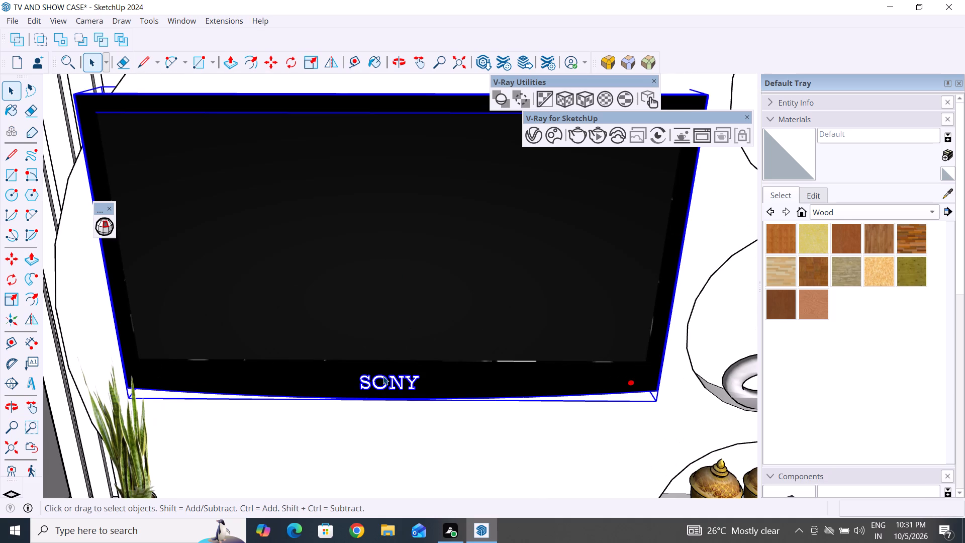
pyautogui.press('m')
pyautogui.scroll(-6, 383, 376)
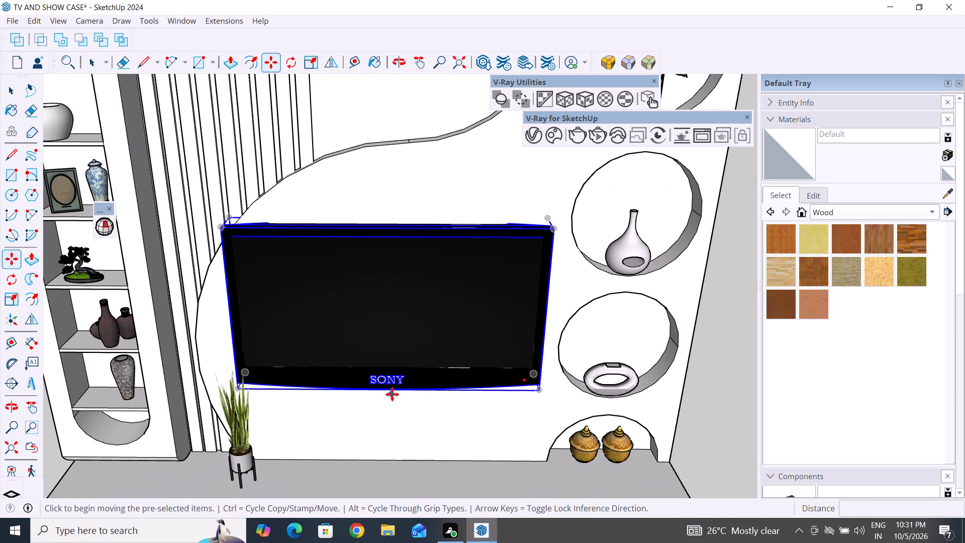
pyautogui.click(393, 391)
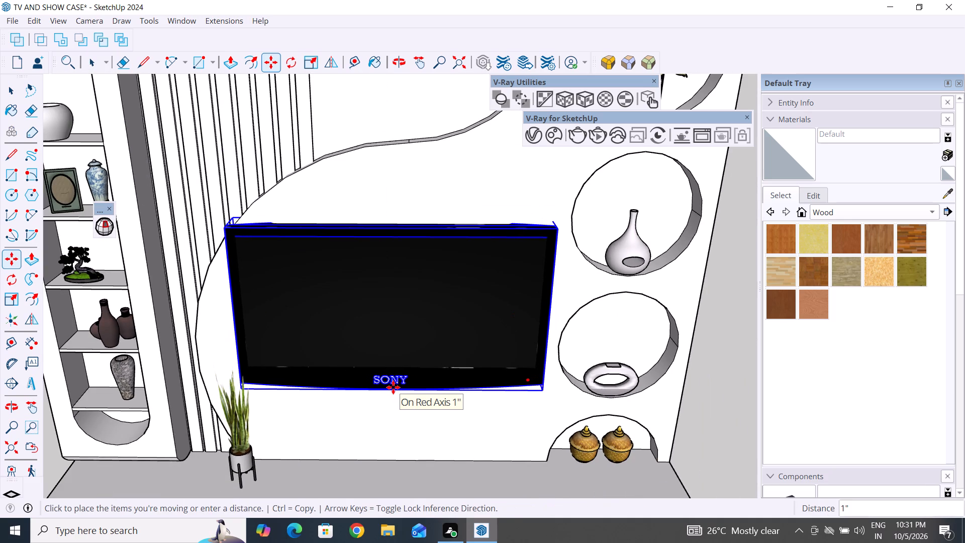
pyautogui.moveTo(393, 387); pyautogui.dragTo(593, 394, button='middle')
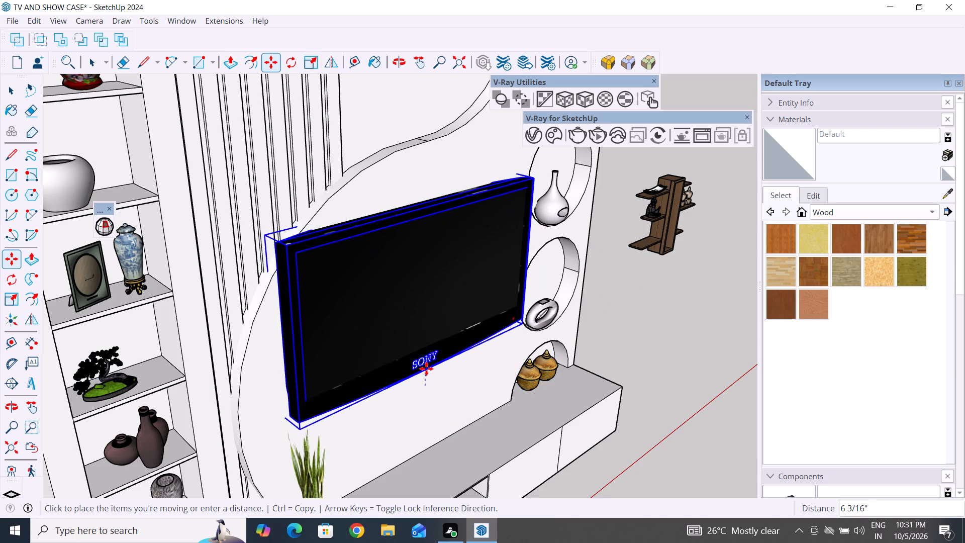
pyautogui.moveTo(418, 389); pyautogui.dragTo(422, 398, button='middle')
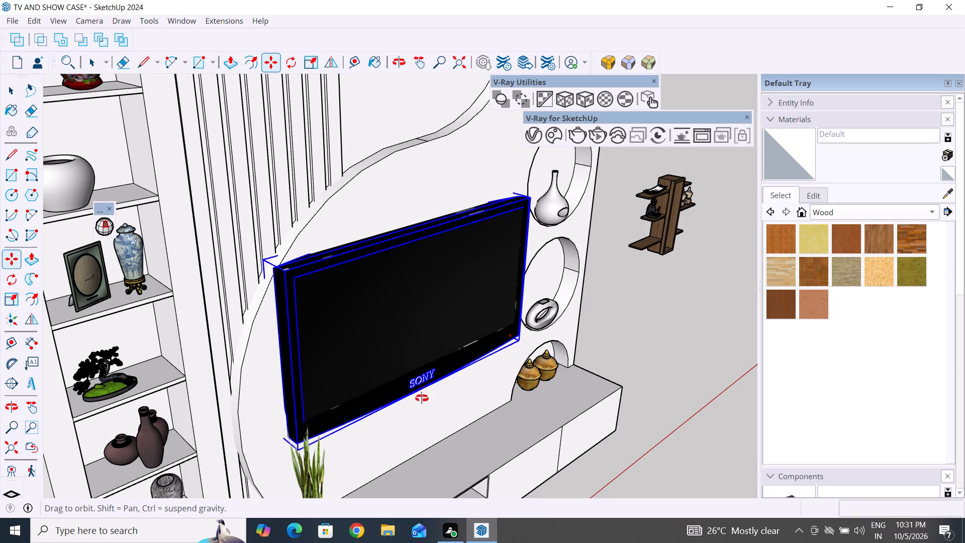
pyautogui.moveTo(422, 398); pyautogui.dragTo(444, 434, button='middle')
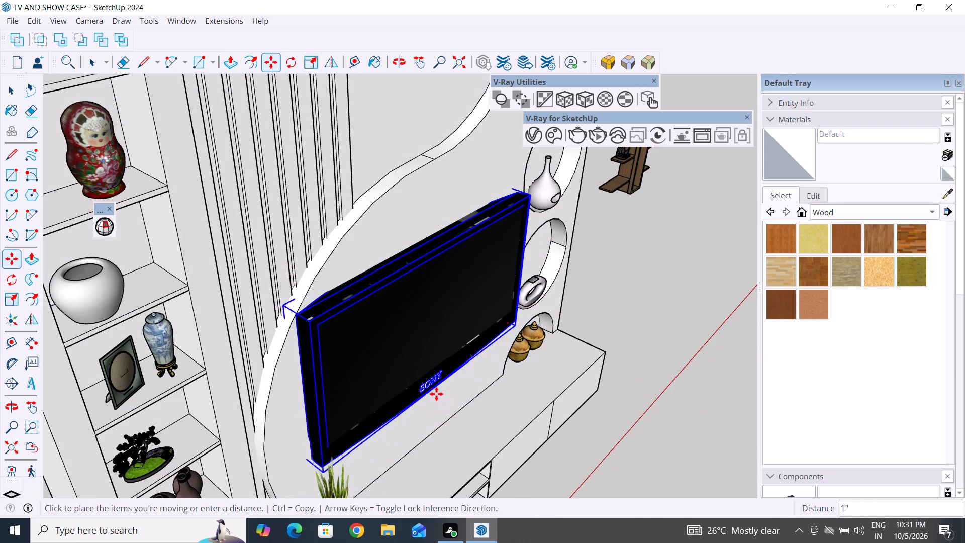
pyautogui.click(432, 390)
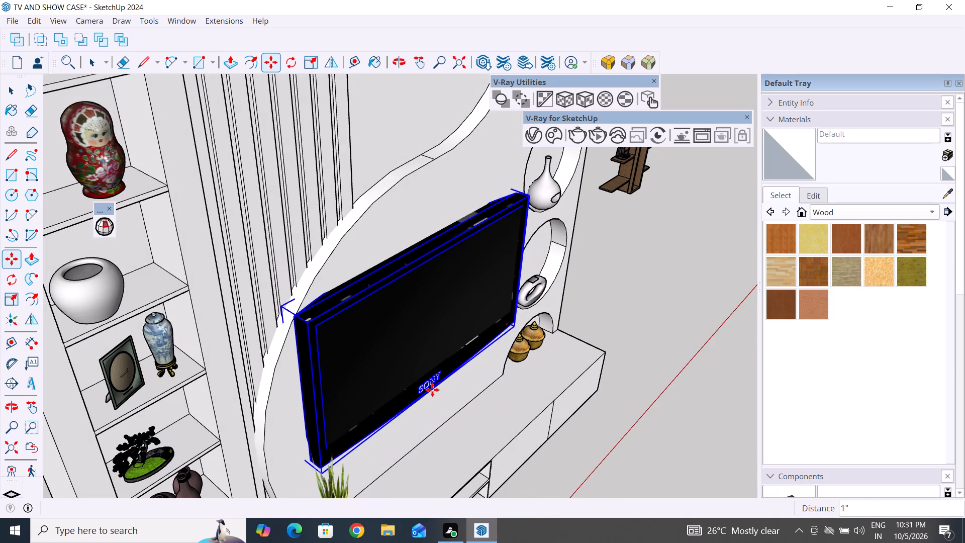
pyautogui.click(18, 88)
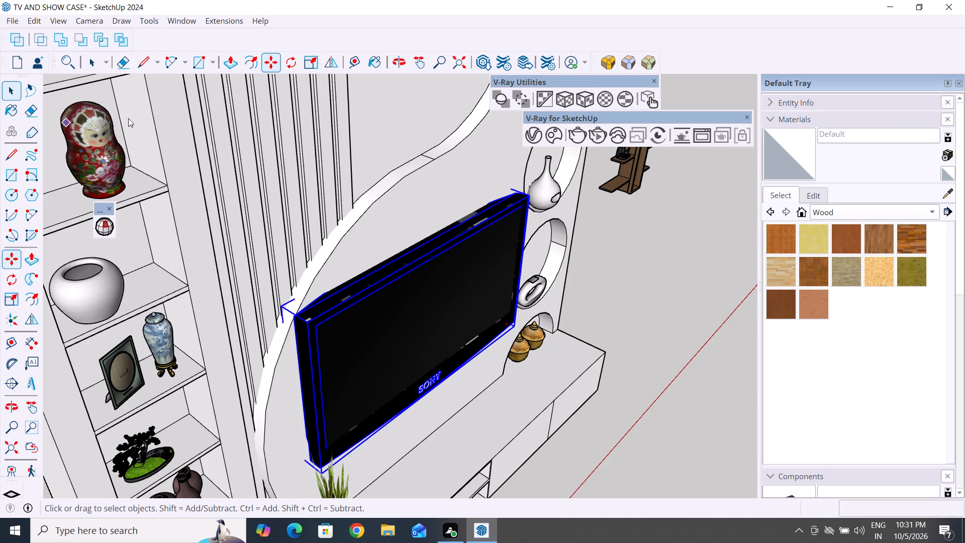
pyautogui.click(679, 267)
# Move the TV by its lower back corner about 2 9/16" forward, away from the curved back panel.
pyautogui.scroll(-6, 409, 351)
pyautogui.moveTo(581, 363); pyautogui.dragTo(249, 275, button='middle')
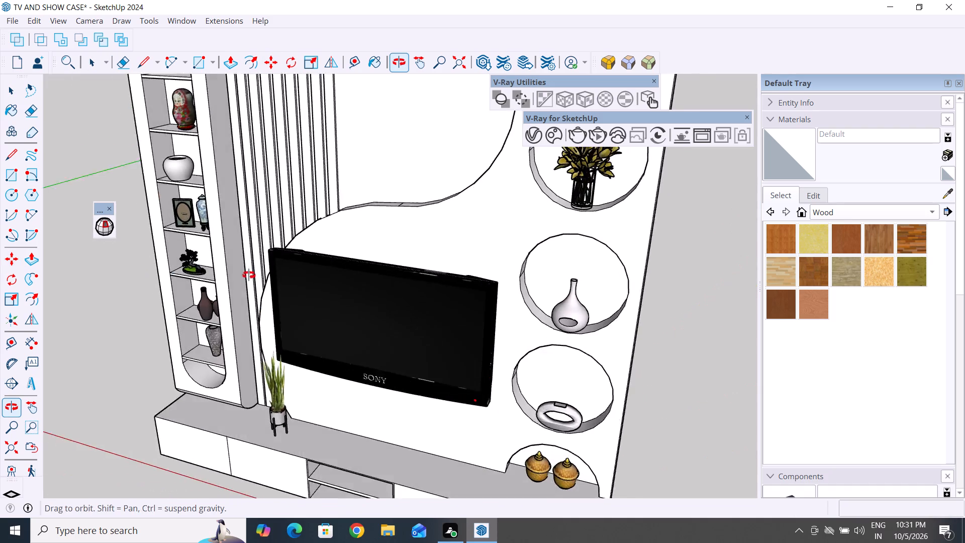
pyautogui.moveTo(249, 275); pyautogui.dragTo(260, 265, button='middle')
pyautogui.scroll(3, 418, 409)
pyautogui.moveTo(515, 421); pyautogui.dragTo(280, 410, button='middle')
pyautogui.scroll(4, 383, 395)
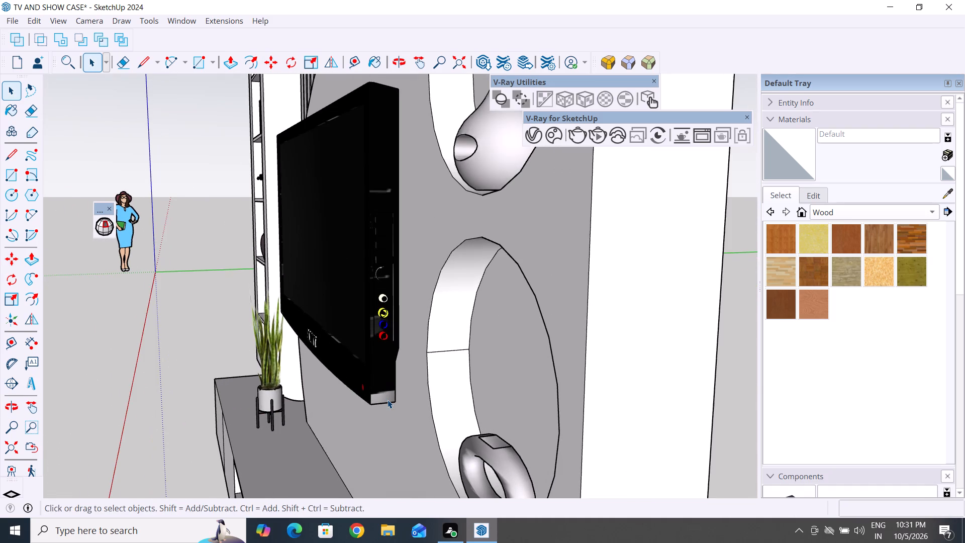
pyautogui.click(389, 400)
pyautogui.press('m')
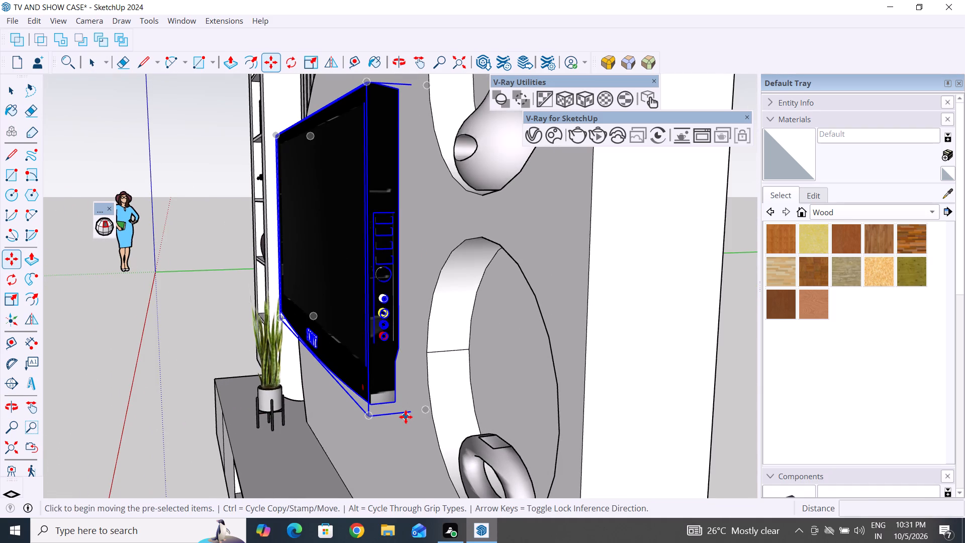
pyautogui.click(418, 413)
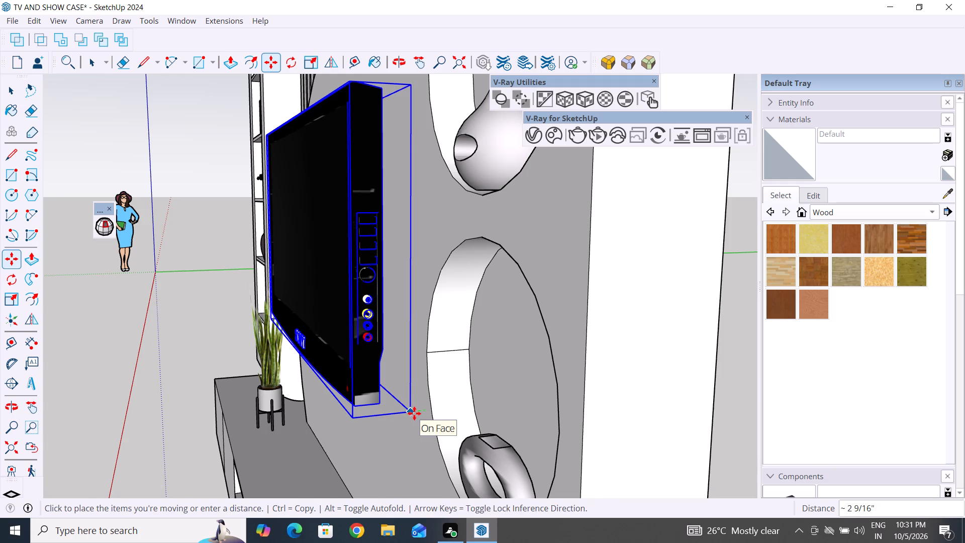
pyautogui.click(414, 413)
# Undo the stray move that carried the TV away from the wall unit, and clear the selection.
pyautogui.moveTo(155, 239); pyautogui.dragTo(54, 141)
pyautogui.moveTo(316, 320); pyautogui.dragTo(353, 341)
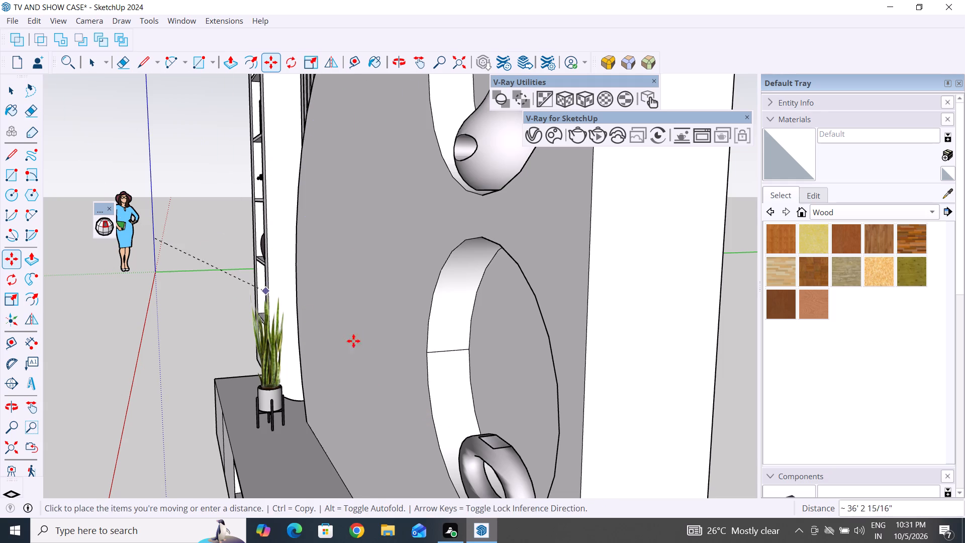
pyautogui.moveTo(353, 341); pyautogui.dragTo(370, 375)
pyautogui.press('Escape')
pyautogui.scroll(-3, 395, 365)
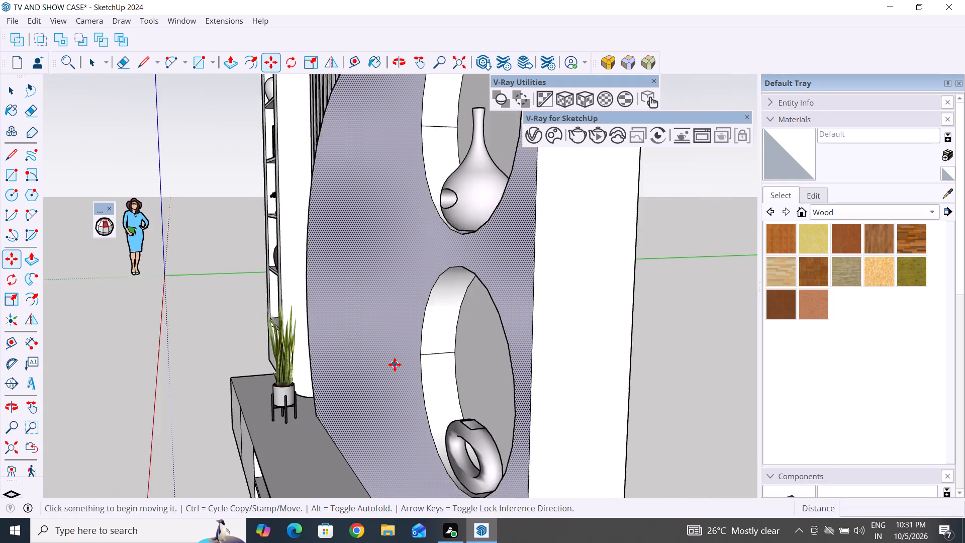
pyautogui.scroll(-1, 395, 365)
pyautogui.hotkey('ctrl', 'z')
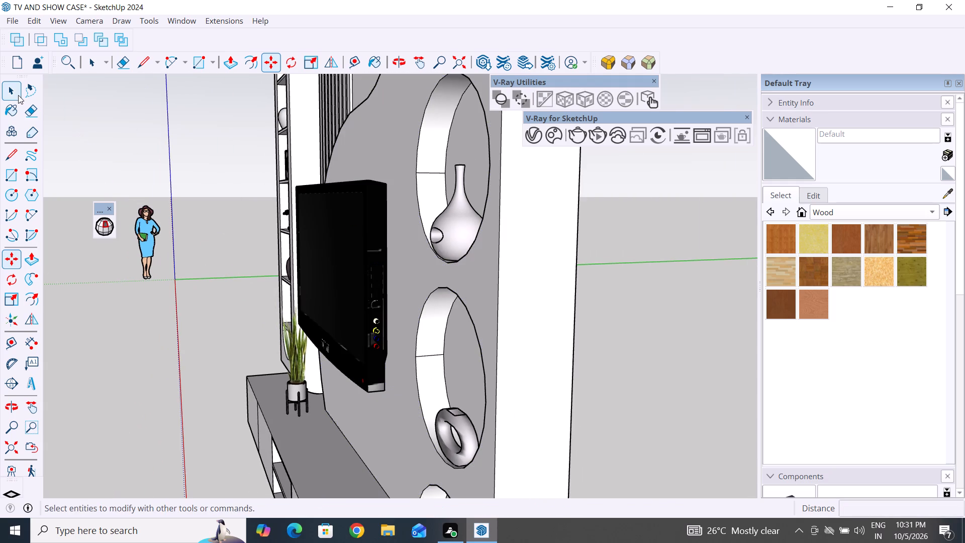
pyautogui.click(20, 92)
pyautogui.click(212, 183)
# Examine the TV's fit against the curved back panel and round niches from the side and front.
pyautogui.scroll(-4, 280, 307)
pyautogui.moveTo(286, 314); pyautogui.dragTo(536, 450, button='middle')
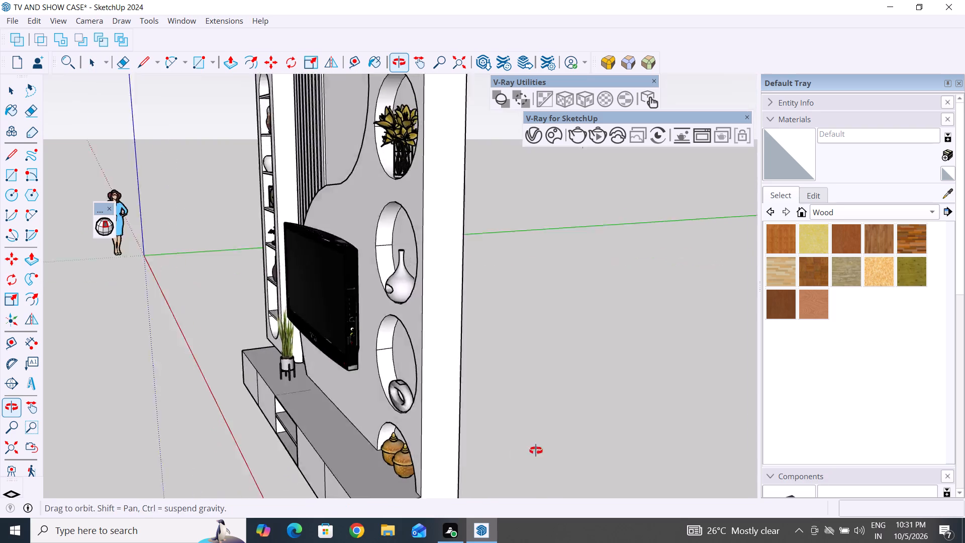
pyautogui.moveTo(536, 450); pyautogui.dragTo(571, 454, button='middle')
pyautogui.scroll(4, 287, 345)
pyautogui.moveTo(383, 299); pyautogui.dragTo(439, 173, button='middle')
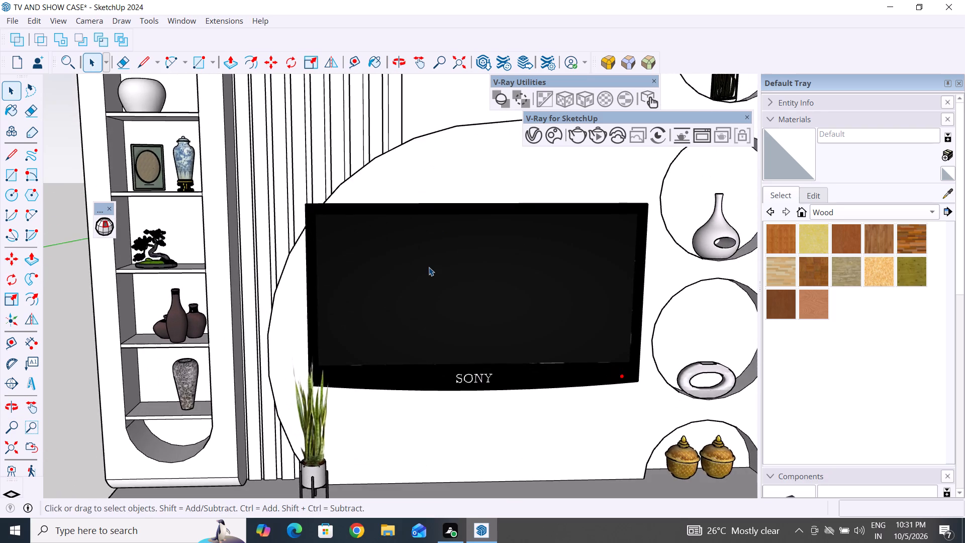
pyautogui.scroll(-5, 429, 267)
pyautogui.scroll(-4, 348, 302)
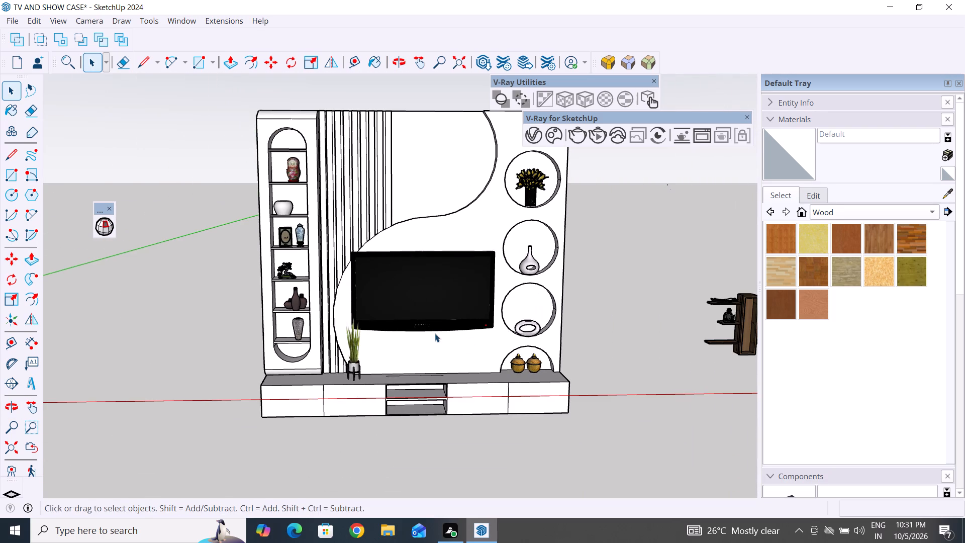
pyautogui.moveTo(437, 332); pyautogui.dragTo(441, 388, button='middle')
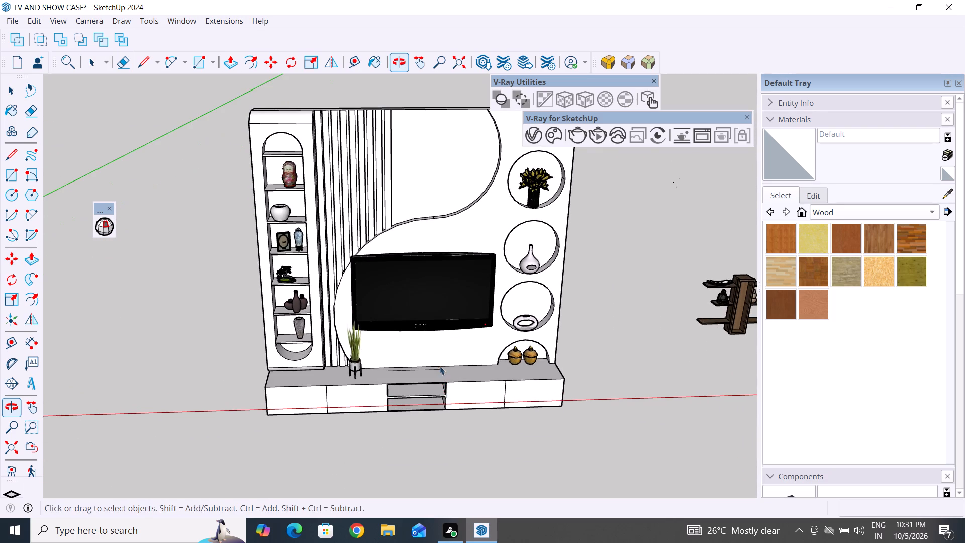
pyautogui.scroll(9, 439, 343)
pyautogui.scroll(-2, 444, 329)
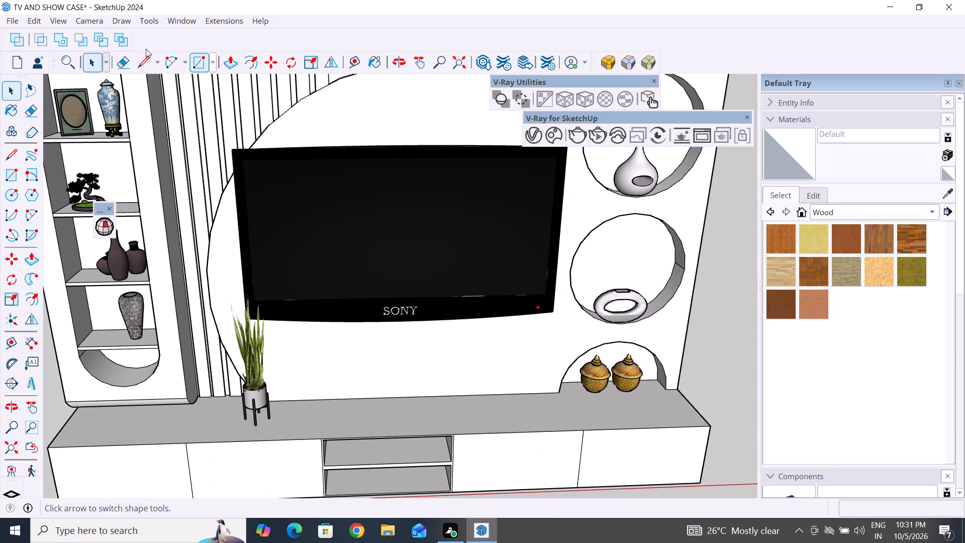
# Open the 3D Warehouse to find a replacement LCD TV.
pyautogui.click(187, 20)
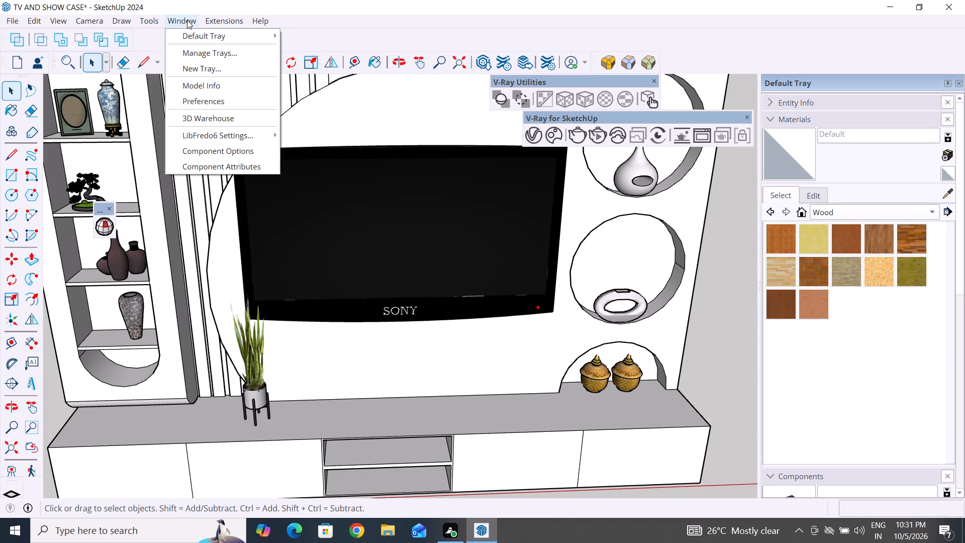
pyautogui.click(216, 119)
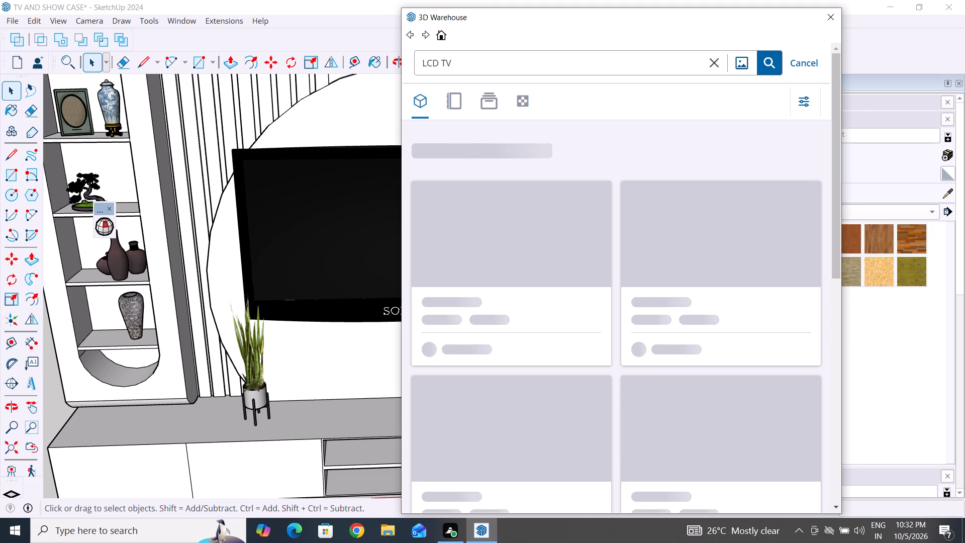
# Delete the Sony TV from the curved back panel.
pyautogui.scroll(-3, 364, 174)
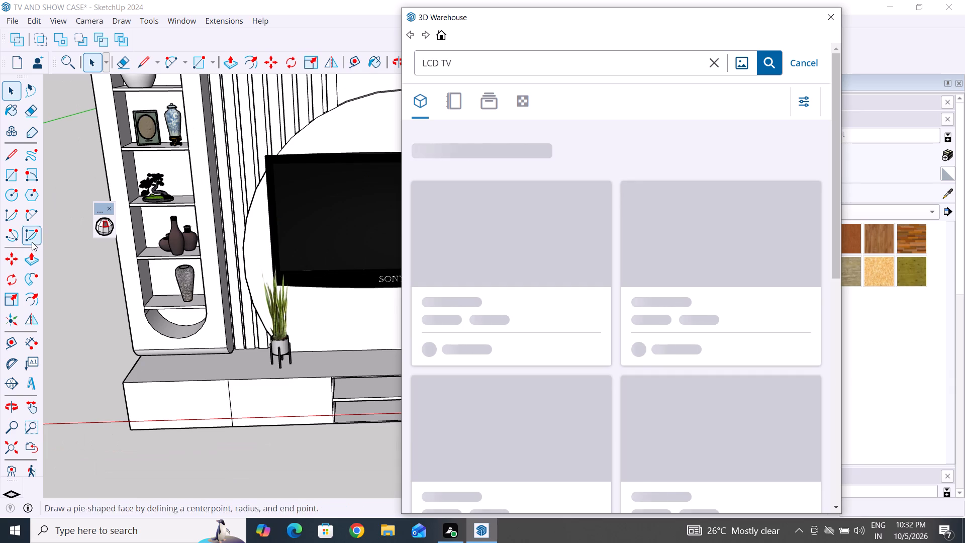
pyautogui.click(72, 254)
pyautogui.click(351, 204)
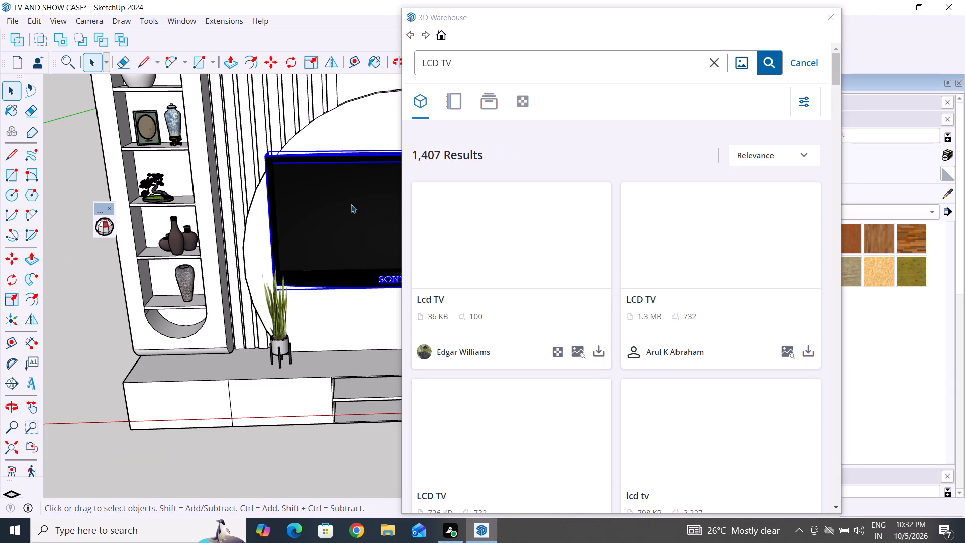
pyautogui.press('Delete')
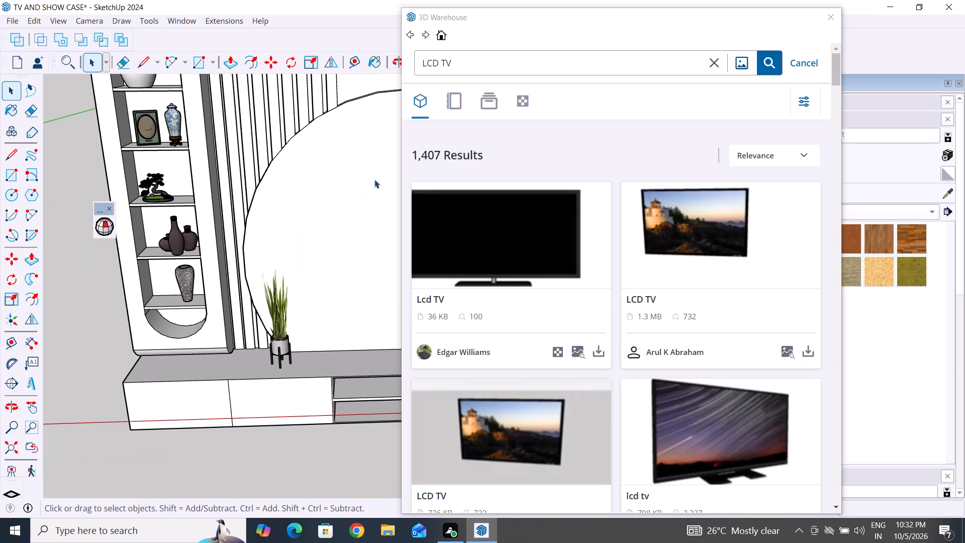
# Load the 736 KB LCD TV with the lighthouse picture into the model and place it on the ground beside the wall unit.
pyautogui.scroll(-3, 533, 252)
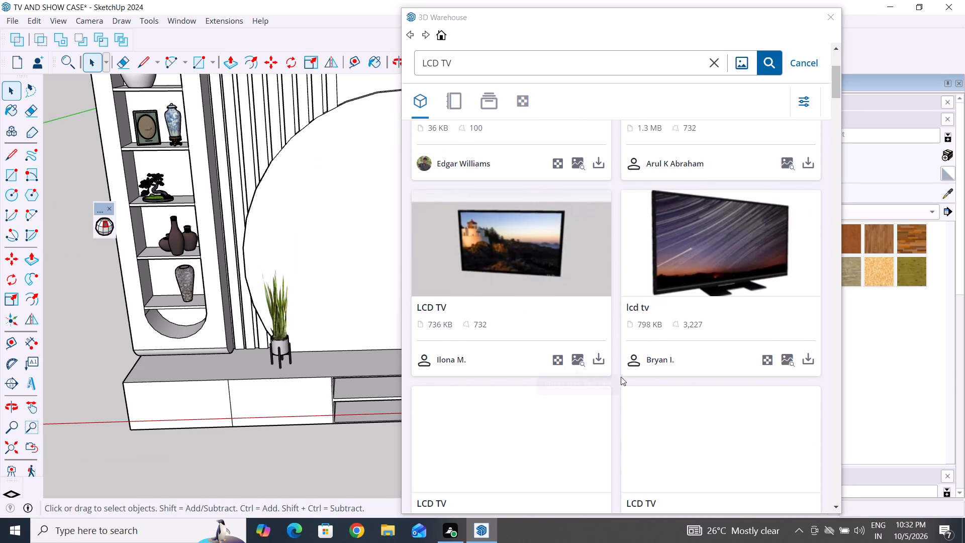
pyautogui.click(598, 358)
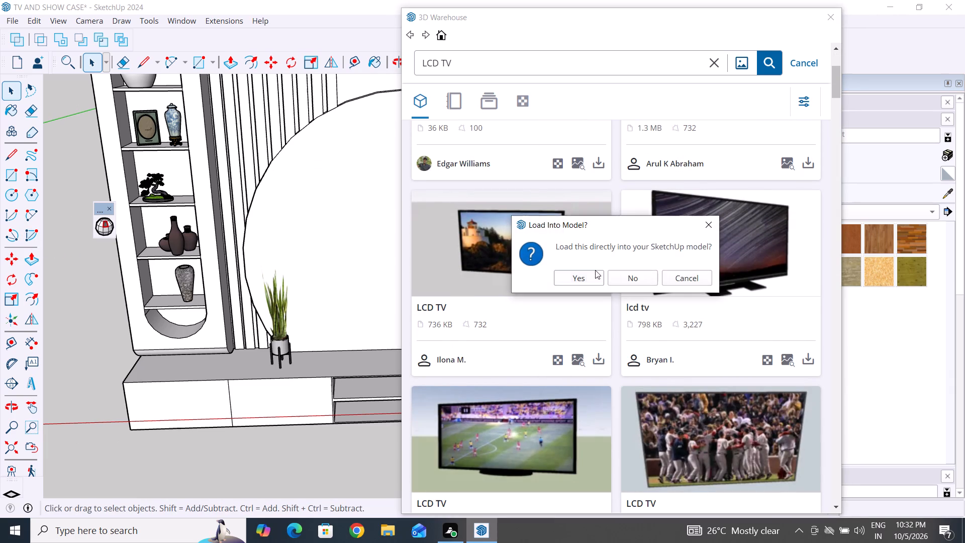
pyautogui.click(592, 282)
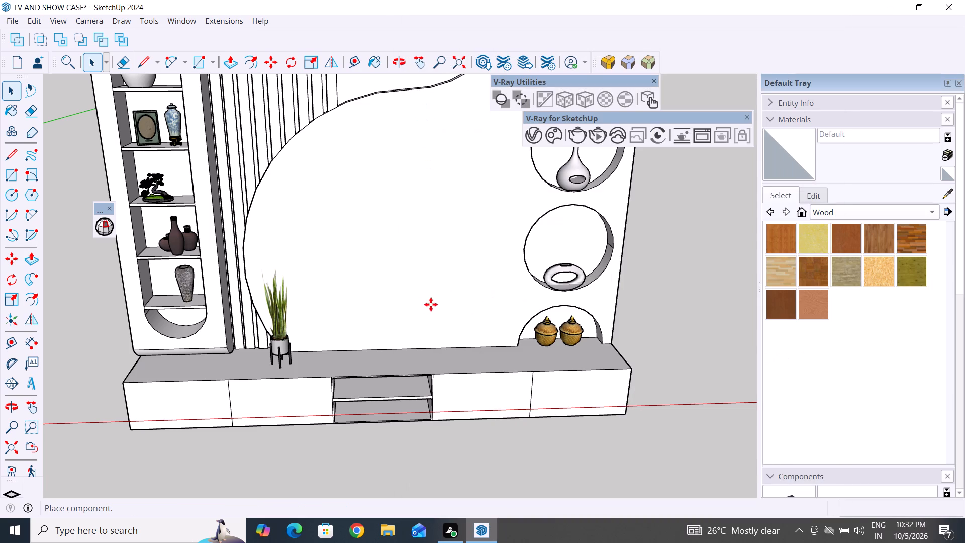
pyautogui.scroll(-2, 260, 198)
pyautogui.scroll(-4, 312, 209)
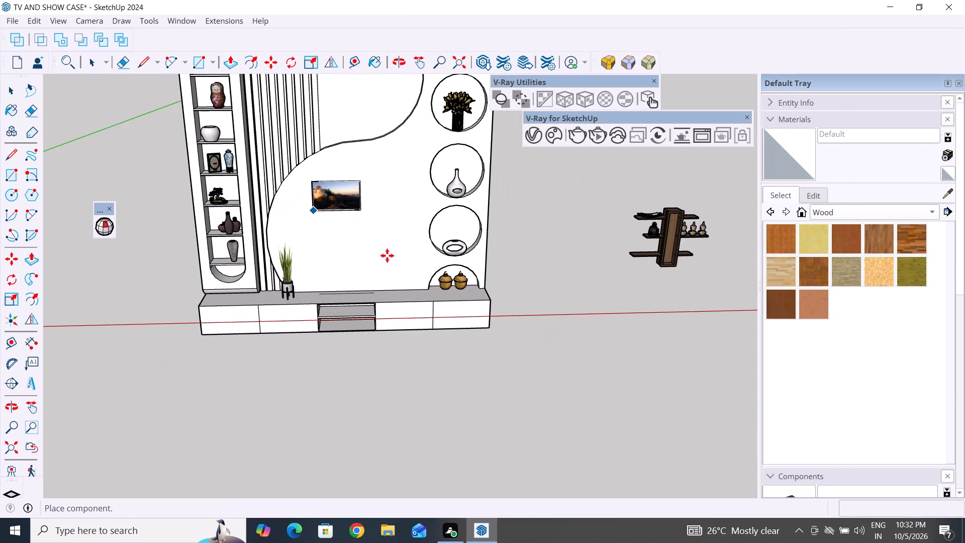
pyautogui.click(575, 369)
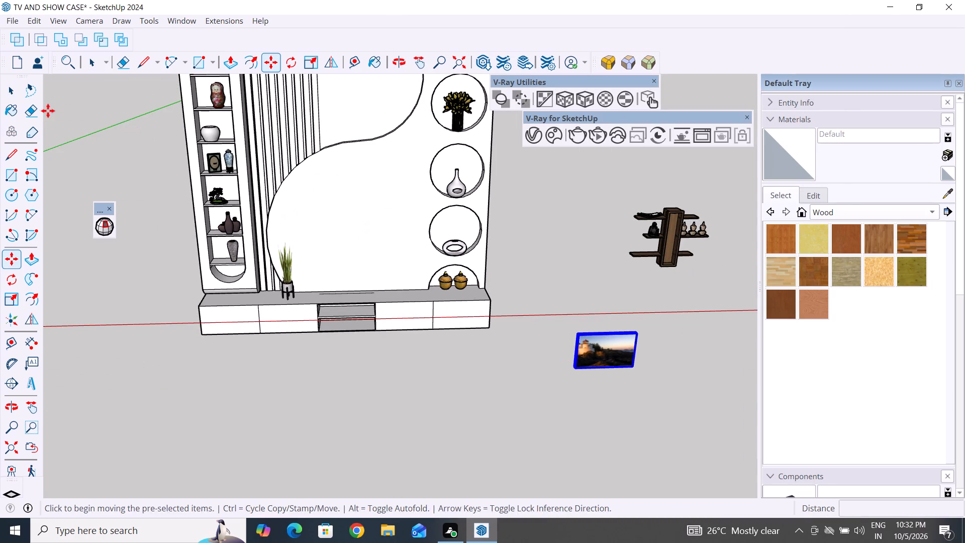
pyautogui.click(12, 89)
# Scale the new LCD TV uniformly about its center by a factor of about 2.20.
pyautogui.moveTo(645, 381); pyautogui.dragTo(218, 328, button='middle')
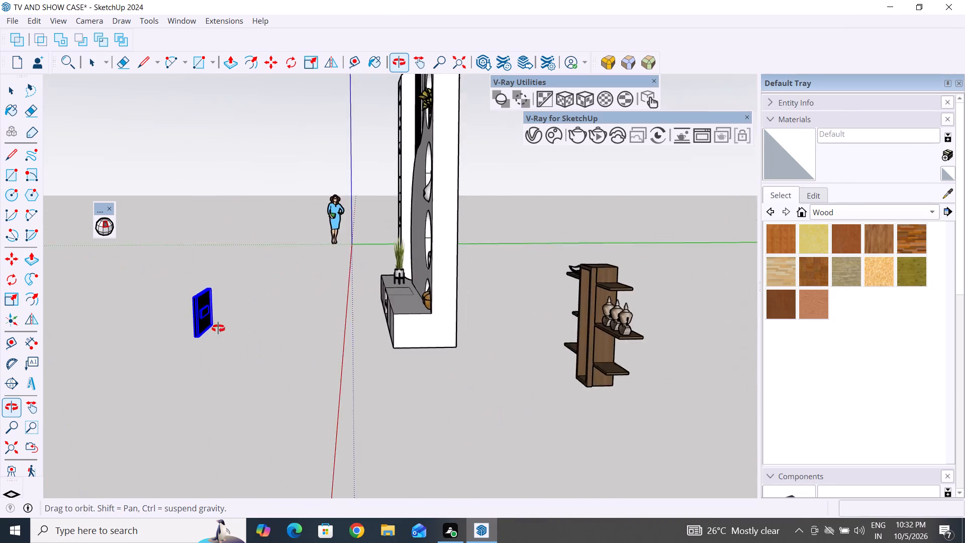
pyautogui.moveTo(218, 328); pyautogui.dragTo(218, 328, button='middle')
pyautogui.scroll(9, 212, 310)
pyautogui.click(290, 298)
pyautogui.click(151, 360)
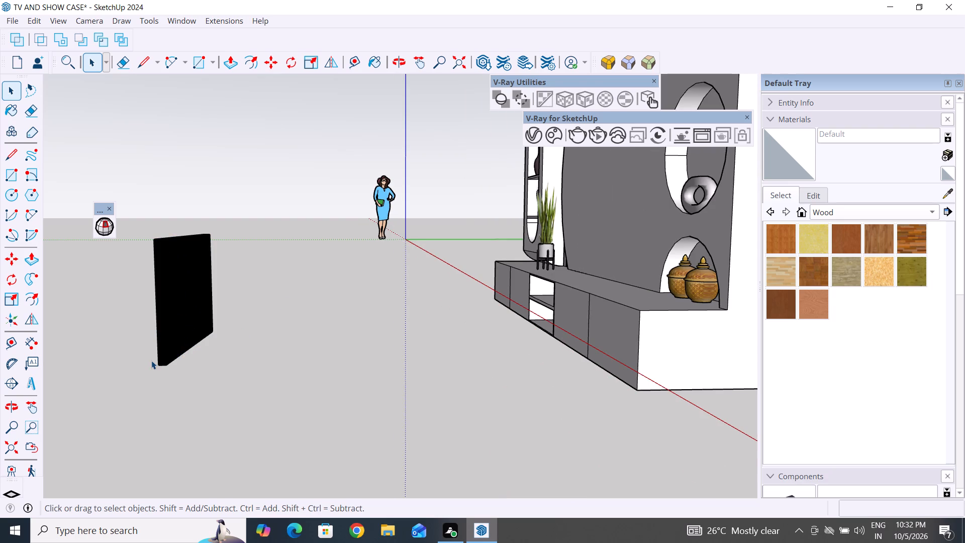
pyautogui.click(177, 350)
pyautogui.press('s')
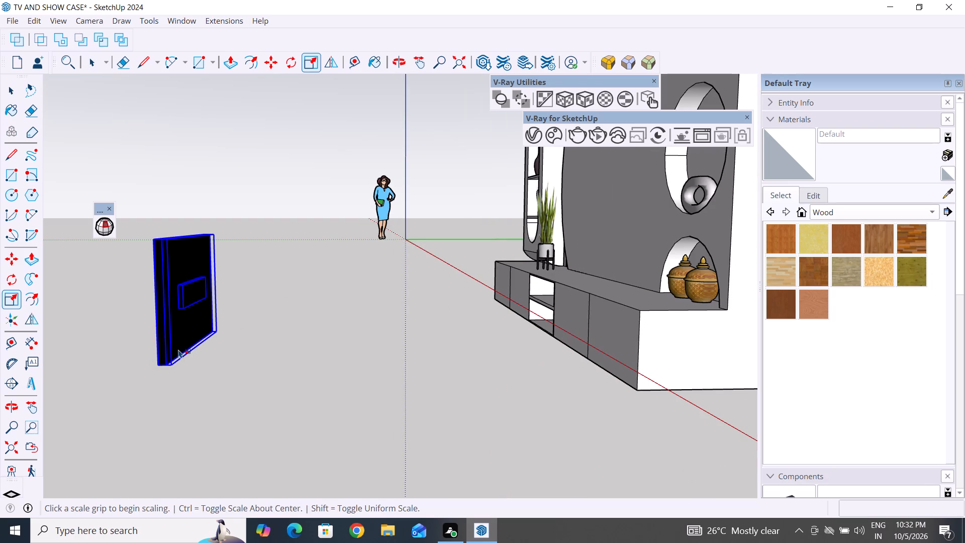
pyautogui.moveTo(172, 373); pyautogui.dragTo(390, 365, button='middle')
pyautogui.scroll(-11, 328, 349)
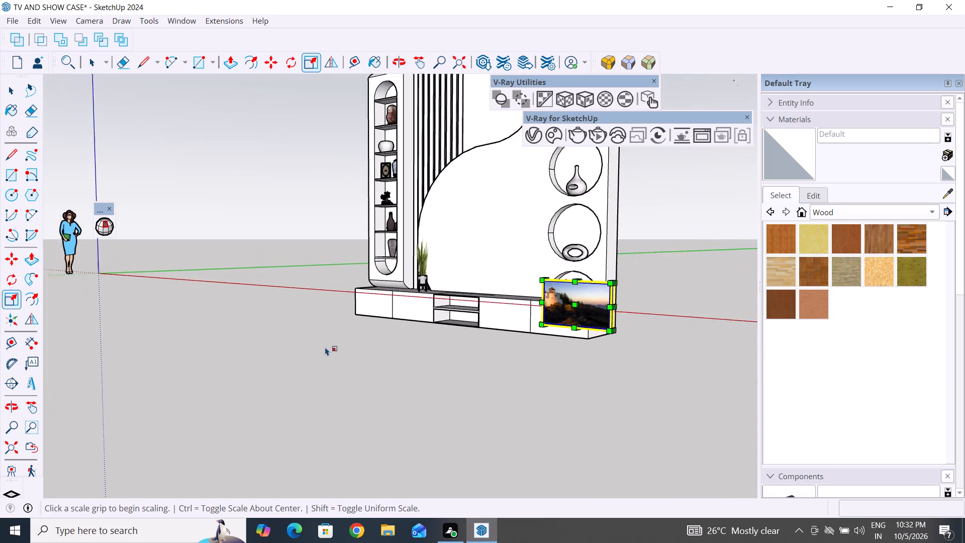
pyautogui.moveTo(335, 359); pyautogui.dragTo(520, 427, button='middle')
pyautogui.scroll(-3, 457, 377)
pyautogui.scroll(8, 656, 422)
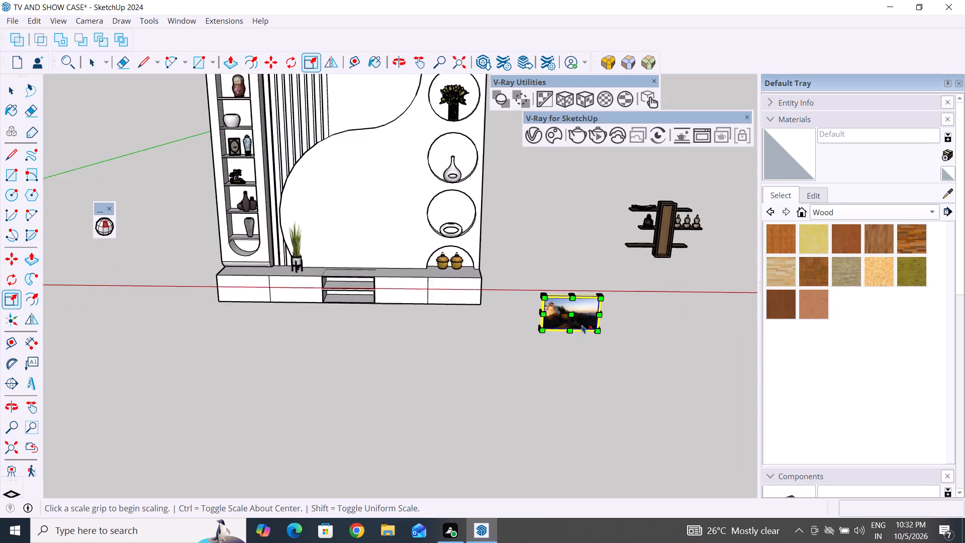
pyautogui.scroll(7, 582, 325)
pyautogui.keyDown('ctrl'); pyautogui.moveTo(619, 349); pyautogui.dragTo(633, 361); pyautogui.keyUp('ctrl')
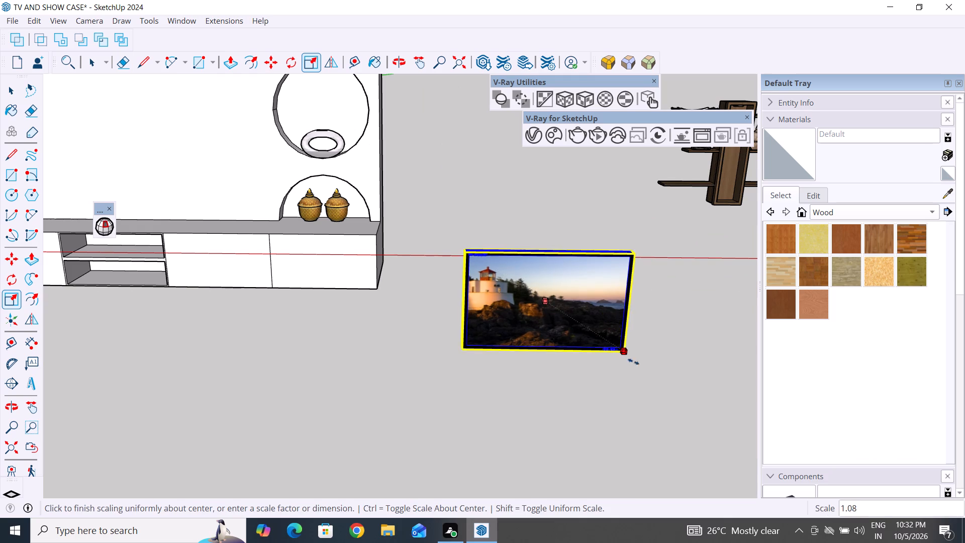
pyautogui.keyDown('ctrl'); pyautogui.moveTo(633, 361); pyautogui.dragTo(716, 386); pyautogui.keyUp('ctrl')
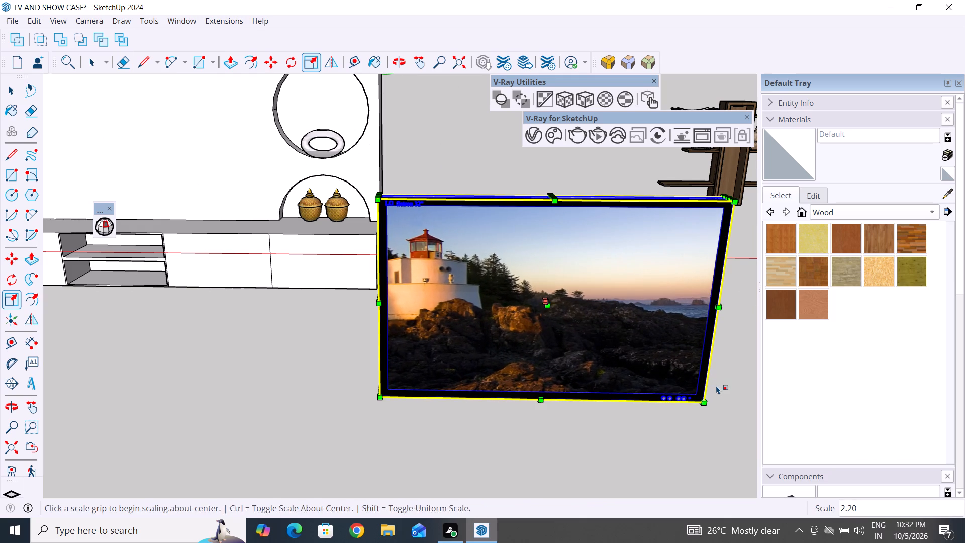
# Enlarge the LCD TV again uniformly about its center from a lower corner, then deselect it.
pyautogui.scroll(-9, 337, 273)
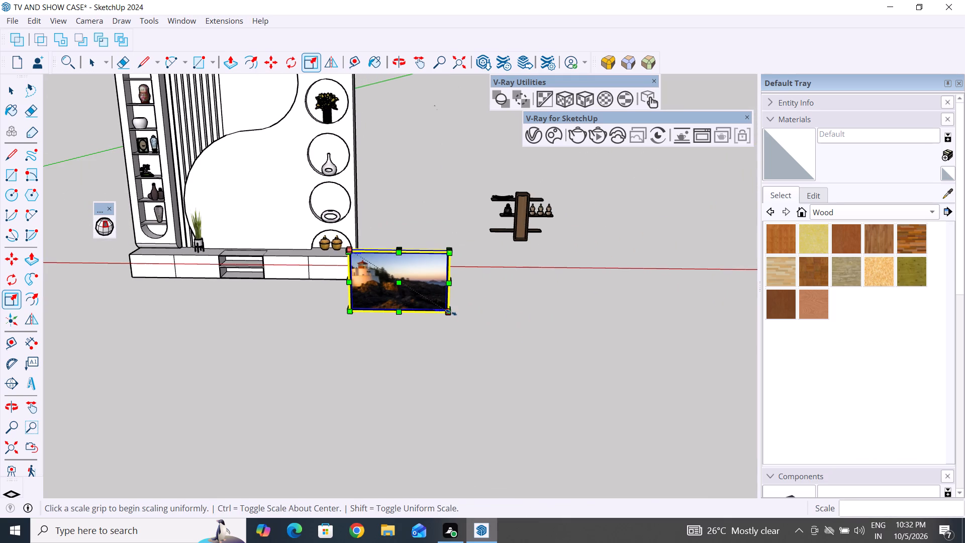
pyautogui.keyDown('ctrl'); pyautogui.moveTo(451, 312); pyautogui.dragTo(509, 325); pyautogui.keyUp('ctrl')
pyautogui.click(20, 92)
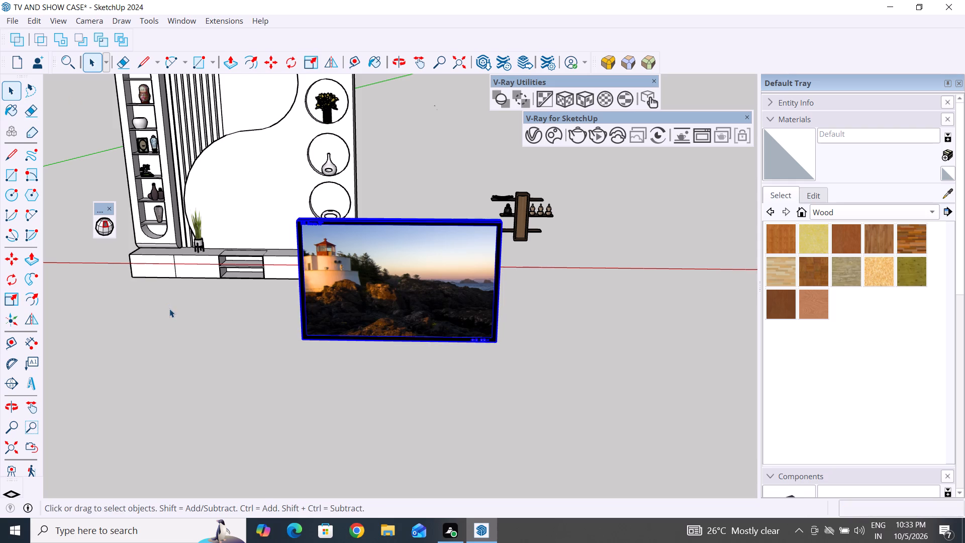
pyautogui.click(169, 309)
# Move the LCD TV by its upper corner about 15' from the ground onto the wall unit's curved back panel.
pyautogui.moveTo(221, 369); pyautogui.dragTo(458, 410, button='middle')
pyautogui.scroll(4, 490, 307)
pyautogui.click(496, 292)
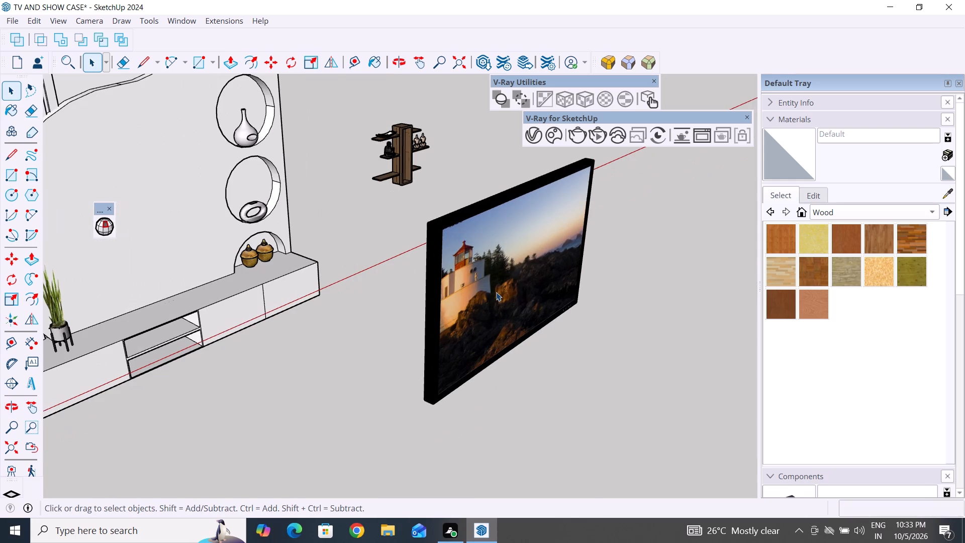
pyautogui.moveTo(595, 283); pyautogui.dragTo(403, 199, button='middle')
pyautogui.scroll(-5, 502, 309)
pyautogui.moveTo(502, 348); pyautogui.dragTo(359, 341, button='middle')
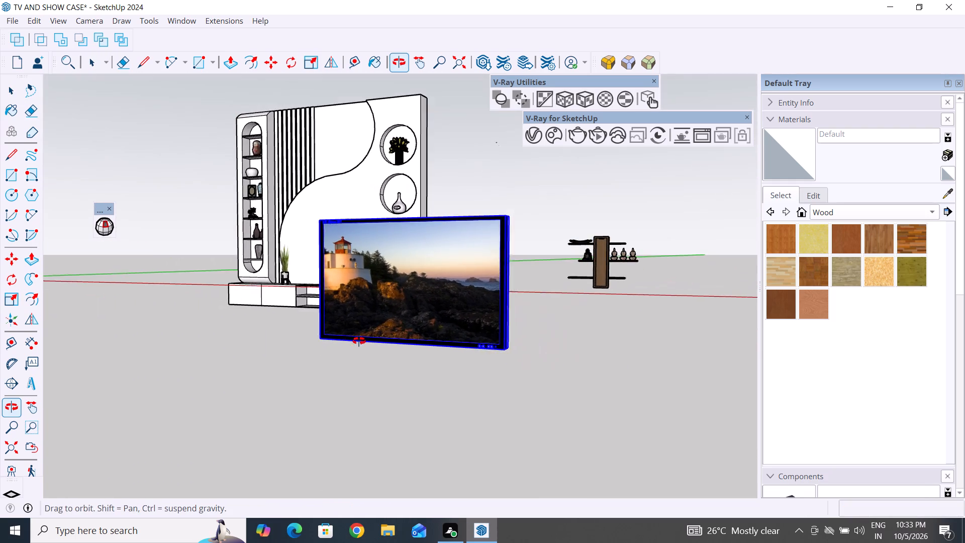
pyautogui.moveTo(359, 341); pyautogui.dragTo(368, 348, button='middle')
pyautogui.press('m')
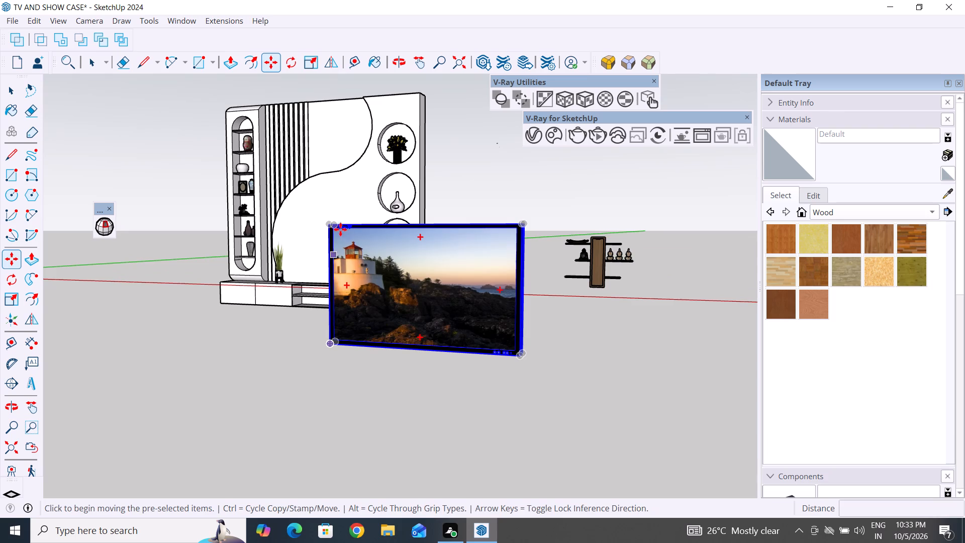
pyautogui.scroll(4, 340, 228)
pyautogui.moveTo(350, 268); pyautogui.dragTo(556, 340, button='middle')
pyautogui.scroll(5, 542, 298)
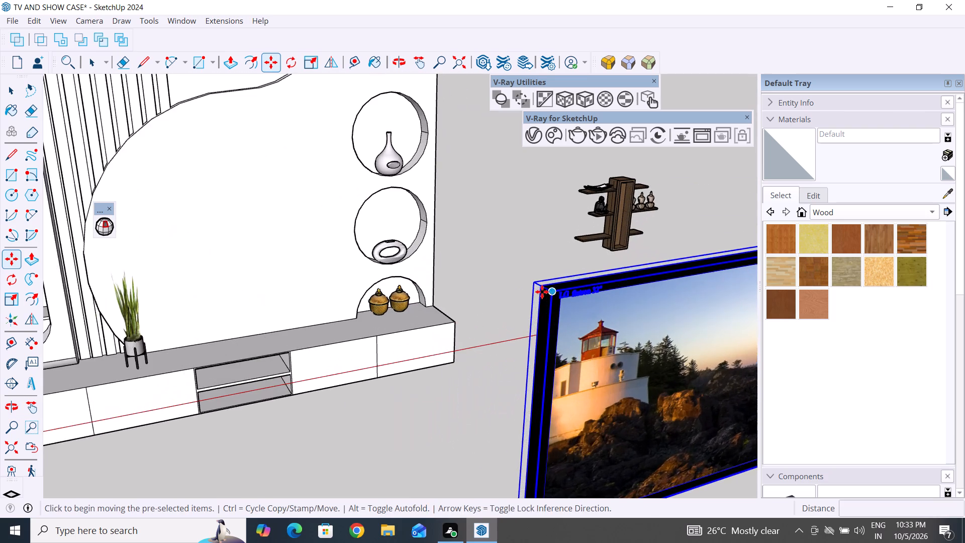
pyautogui.scroll(3, 542, 289)
pyautogui.click(543, 287)
pyautogui.scroll(-10, 549, 263)
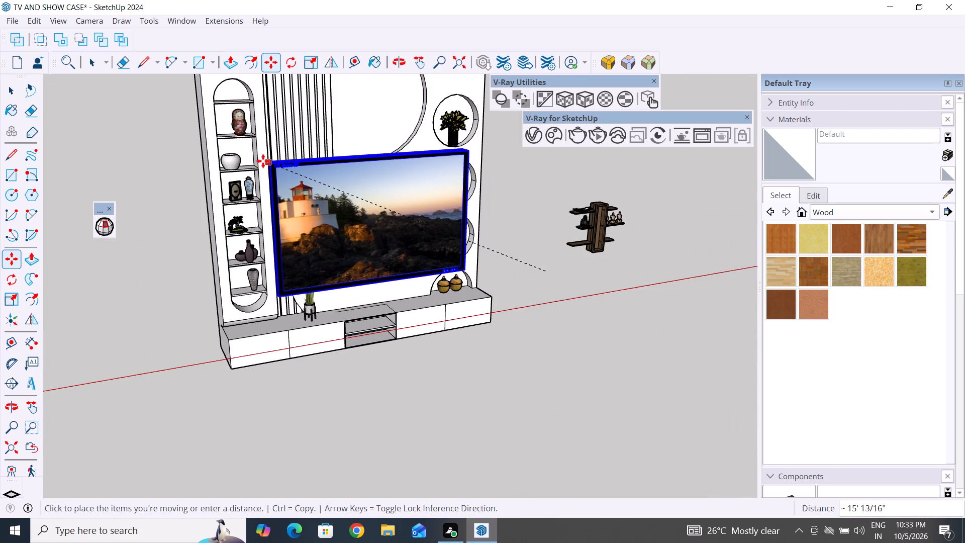
pyautogui.click(262, 159)
# Scale the LCD TV uniformly about its center by about 0.80, 0.72 and 1.10 in turn, and deselect it.
pyautogui.moveTo(576, 296); pyautogui.dragTo(326, 321, button='middle')
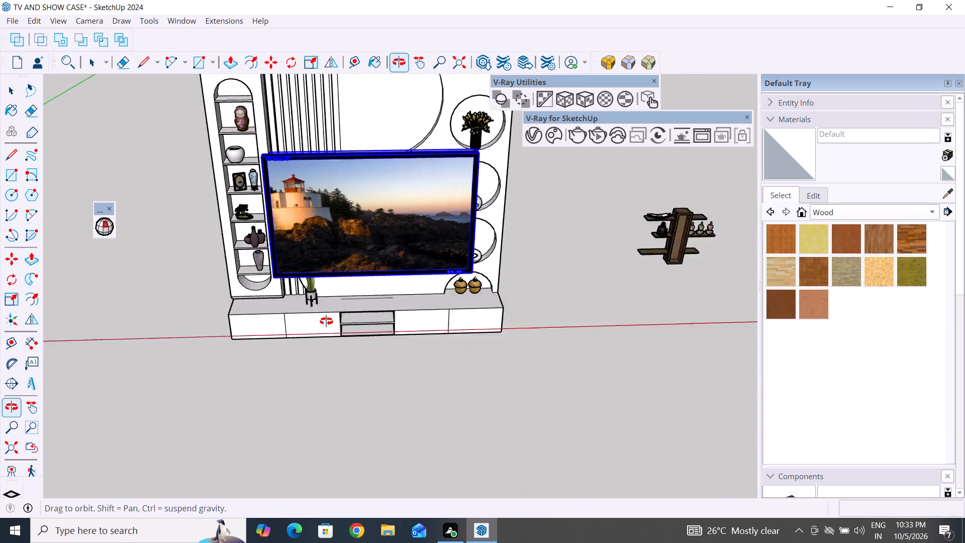
pyautogui.moveTo(326, 321); pyautogui.dragTo(293, 305, button='middle')
pyautogui.press('s')
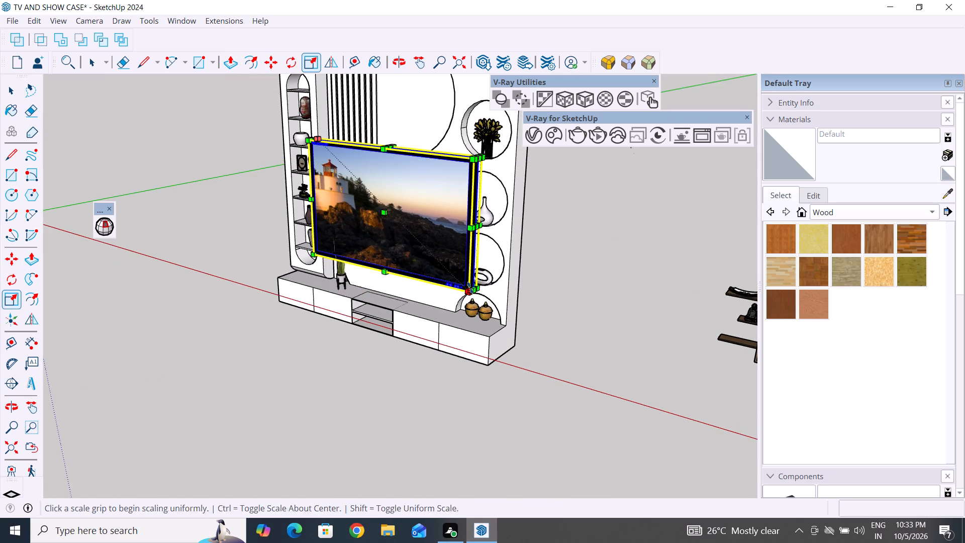
pyautogui.scroll(6, 470, 287)
pyautogui.keyDown('ctrl'); pyautogui.moveTo(468, 296); pyautogui.dragTo(468, 296); pyautogui.keyUp('ctrl')
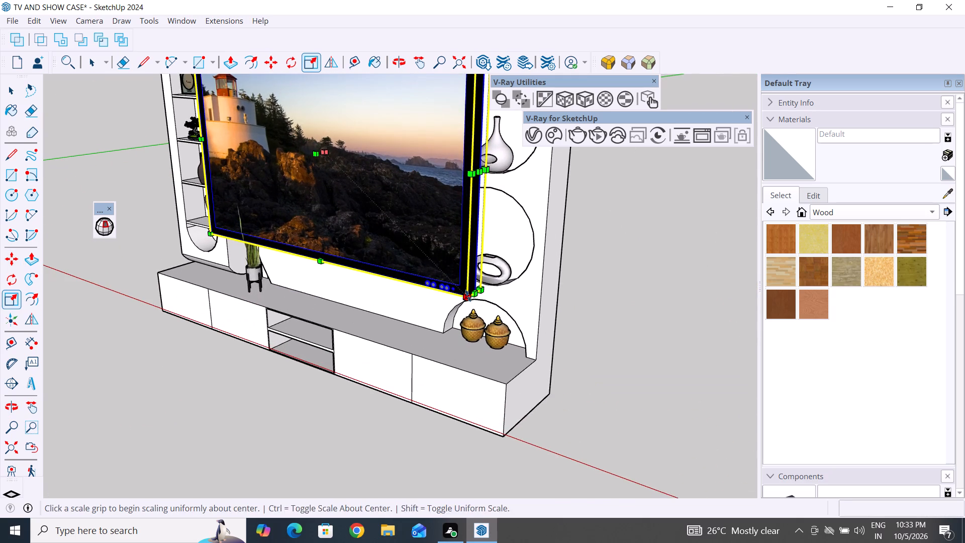
pyautogui.keyDown('ctrl'); pyautogui.moveTo(468, 296); pyautogui.dragTo(439, 261); pyautogui.keyUp('ctrl')
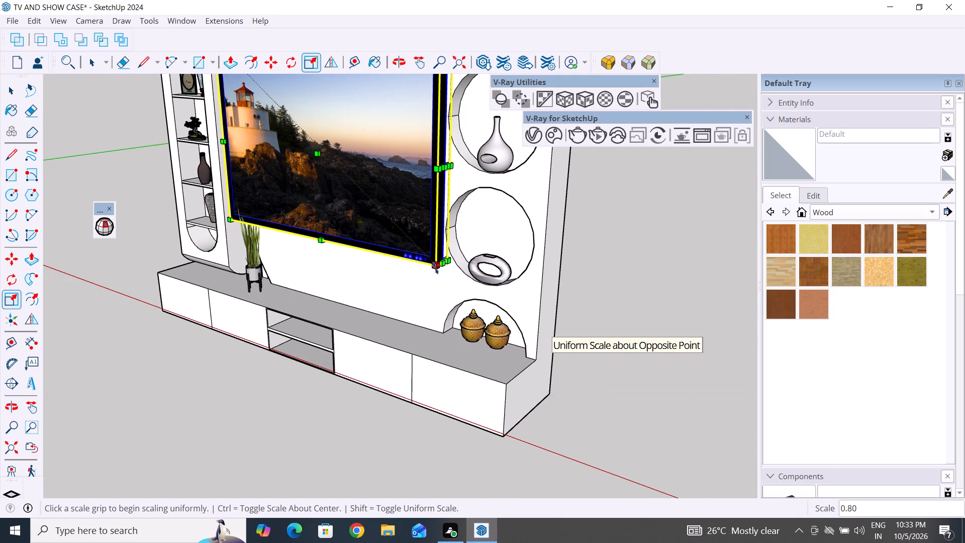
pyautogui.keyDown('ctrl'); pyautogui.moveTo(436, 268); pyautogui.dragTo(405, 230); pyautogui.keyUp('ctrl')
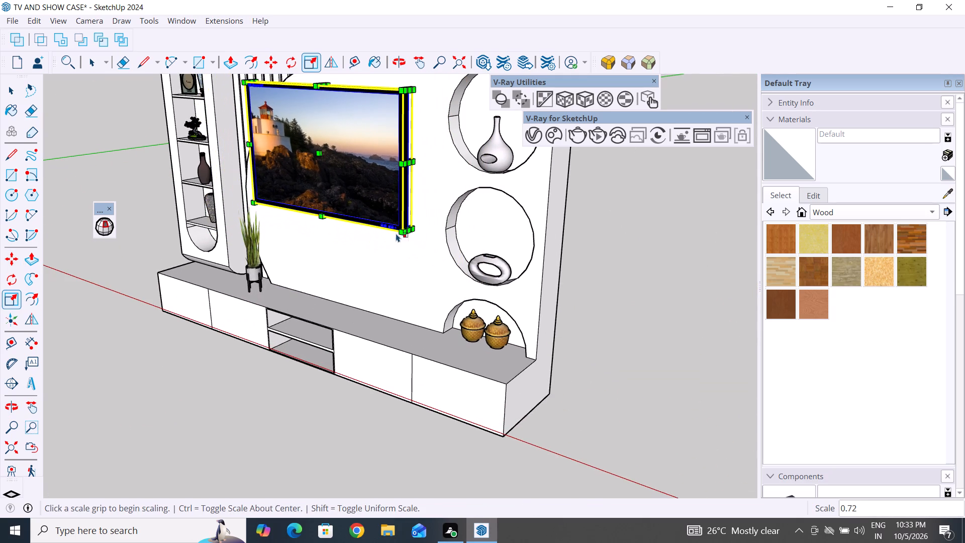
pyautogui.keyDown('ctrl'); pyautogui.moveTo(404, 231); pyautogui.dragTo(416, 237); pyautogui.keyUp('ctrl')
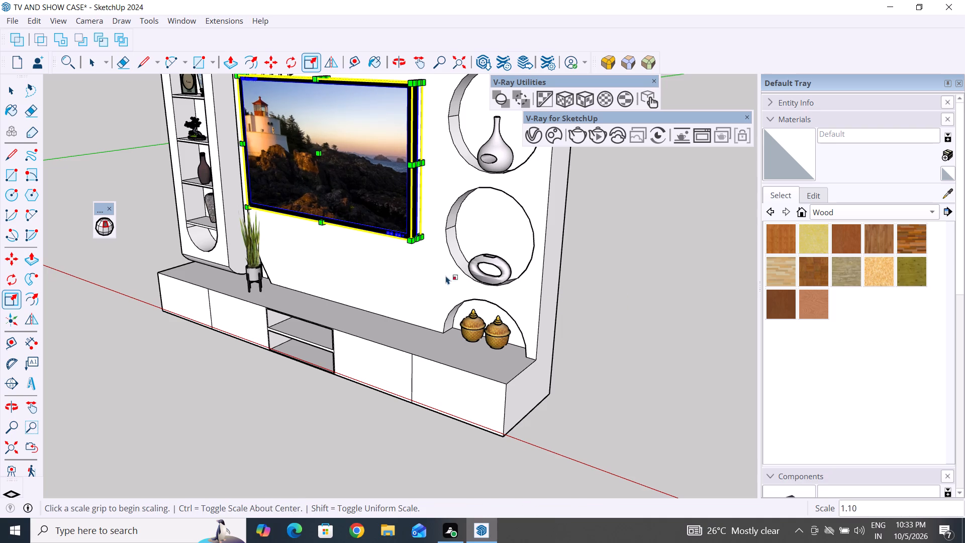
pyautogui.scroll(-4, 467, 331)
pyautogui.moveTo(455, 346); pyautogui.dragTo(599, 337, button='middle')
pyautogui.click(634, 326)
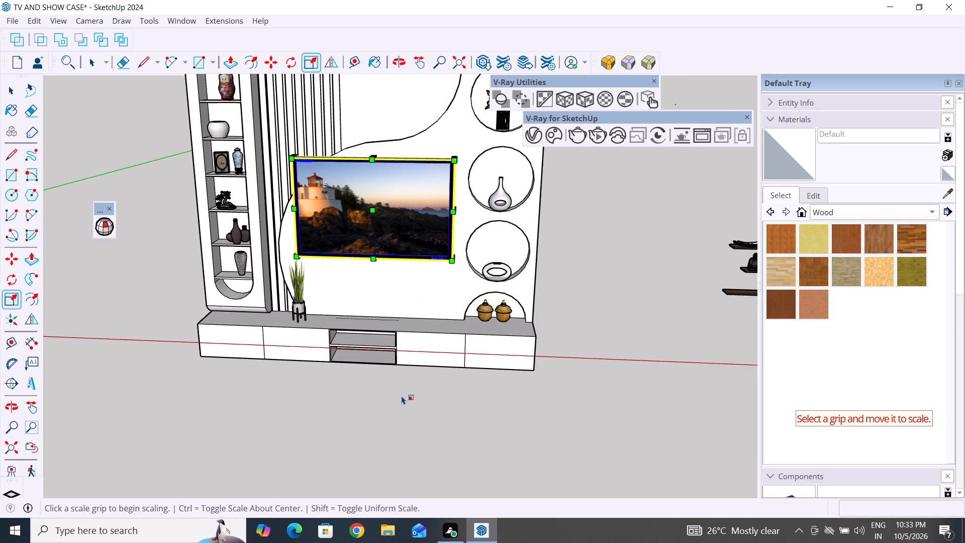
pyautogui.click(9, 81)
pyautogui.click(57, 109)
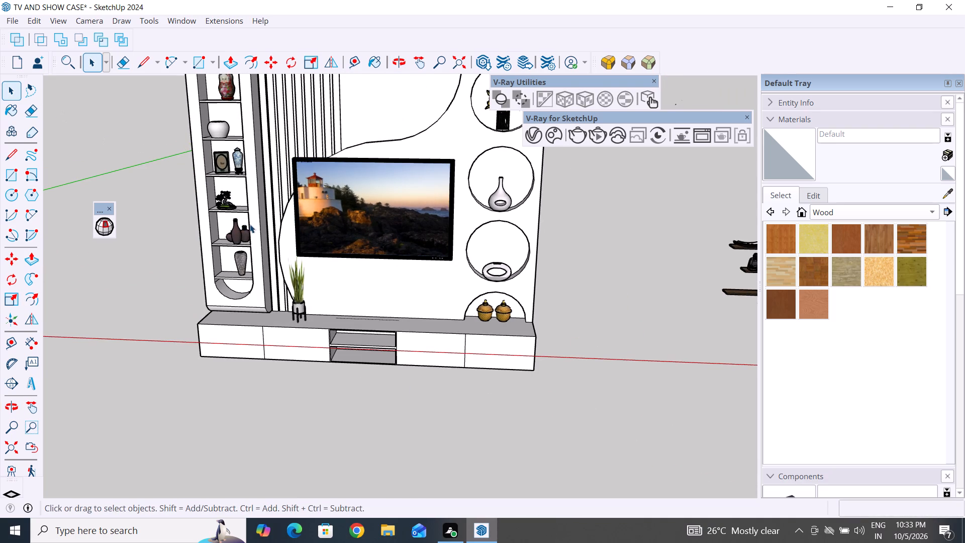
# Move the LCD TV about 7 5/8" back toward the curved back panel, working from above.
pyautogui.moveTo(256, 227); pyautogui.dragTo(438, 381, button='middle')
pyautogui.scroll(3, 293, 165)
pyautogui.moveTo(323, 240); pyautogui.dragTo(328, 290, button='middle')
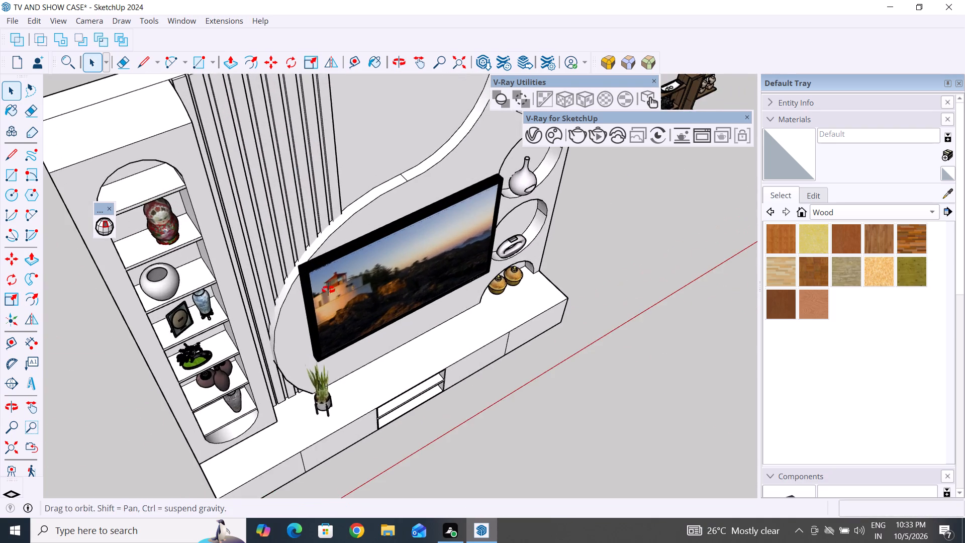
pyautogui.moveTo(328, 290); pyautogui.dragTo(337, 358, button='middle')
pyautogui.scroll(4, 379, 215)
pyautogui.moveTo(369, 300); pyautogui.dragTo(382, 336, button='middle')
pyautogui.scroll(4, 394, 333)
pyautogui.click(405, 328)
pyautogui.press('m')
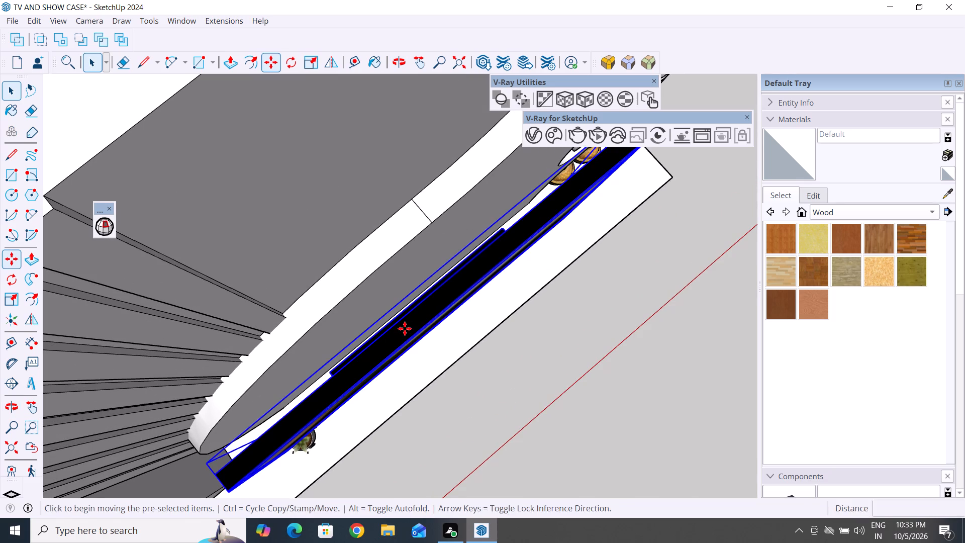
pyautogui.click(418, 302)
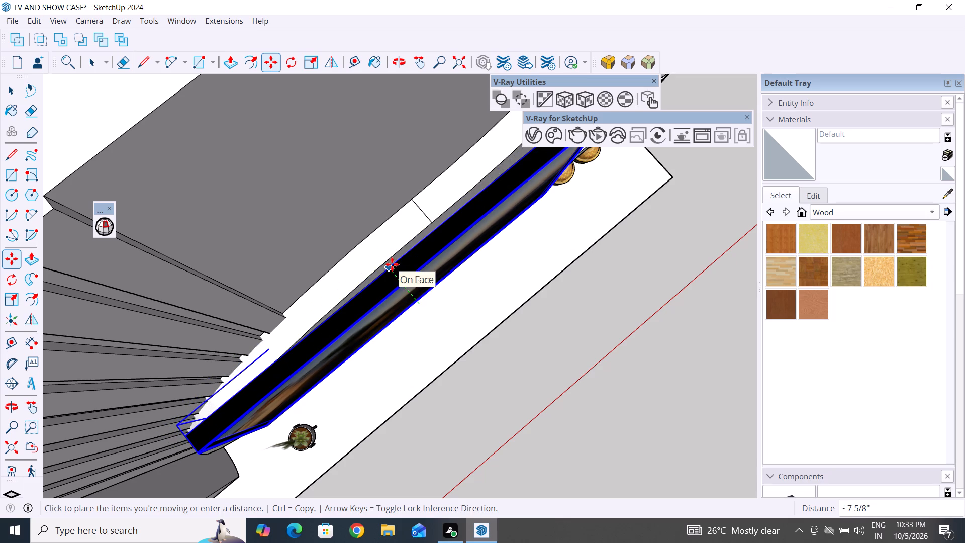
pyautogui.click(393, 263)
pyautogui.click(13, 87)
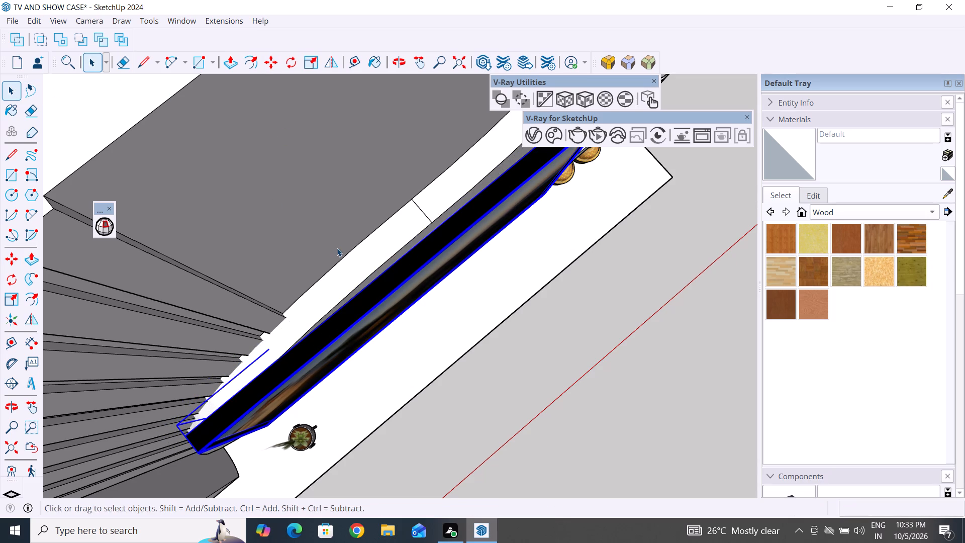
# Move the LCD TV about 2 7/16" forward along the green axis so its rear sits at the curved panel's face.
pyautogui.scroll(-17, 337, 248)
pyautogui.scroll(-1, 603, 300)
pyautogui.moveTo(604, 309); pyautogui.dragTo(302, 225, button='middle')
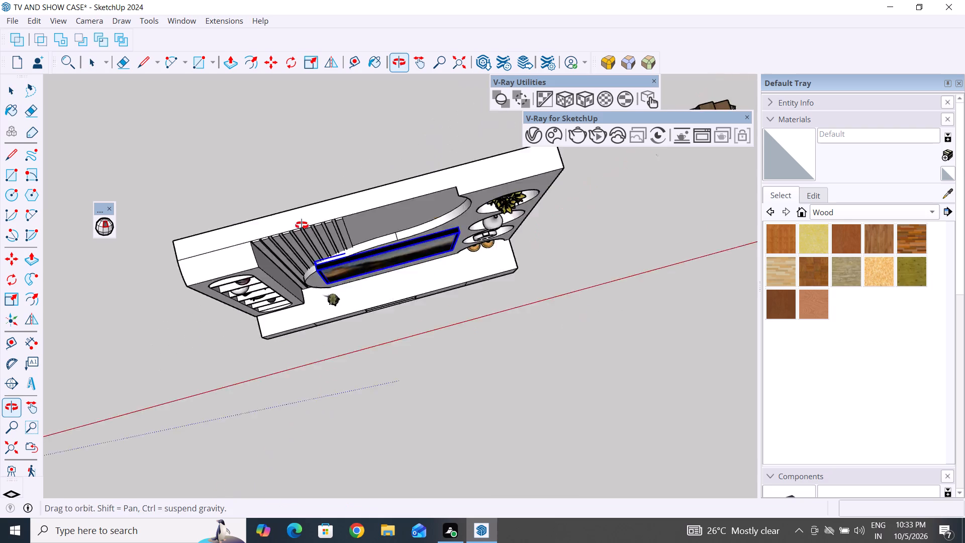
pyautogui.moveTo(302, 225); pyautogui.dragTo(315, 161, button='middle')
pyautogui.scroll(4, 387, 303)
pyautogui.moveTo(391, 306); pyautogui.dragTo(545, 345, button='middle')
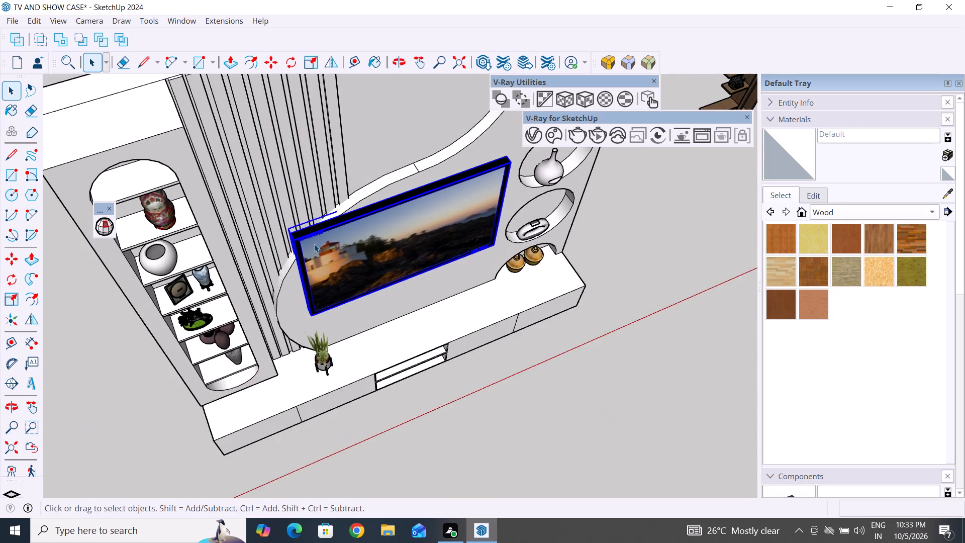
pyautogui.scroll(5, 314, 238)
pyautogui.moveTo(328, 224); pyautogui.dragTo(377, 295, button='middle')
pyautogui.scroll(2, 377, 270)
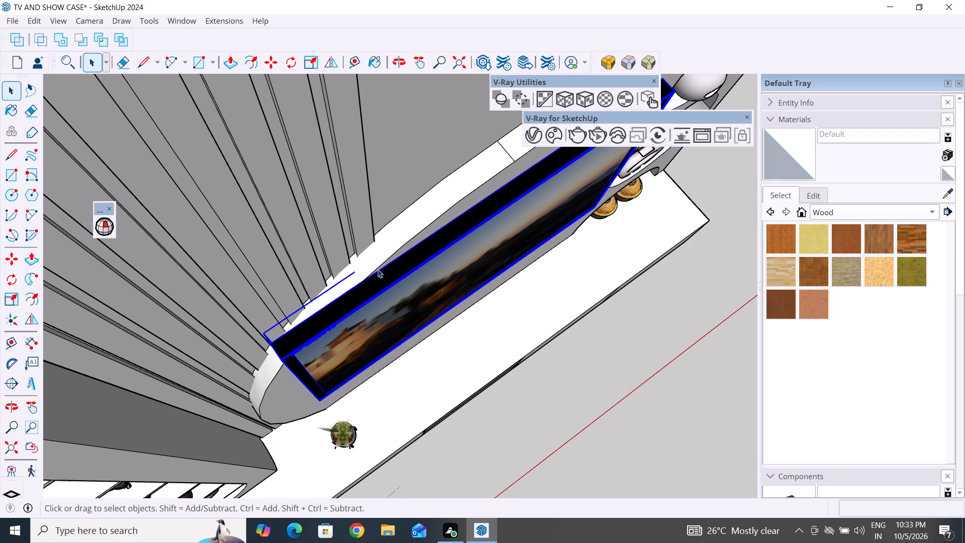
pyautogui.scroll(-4, 552, 493)
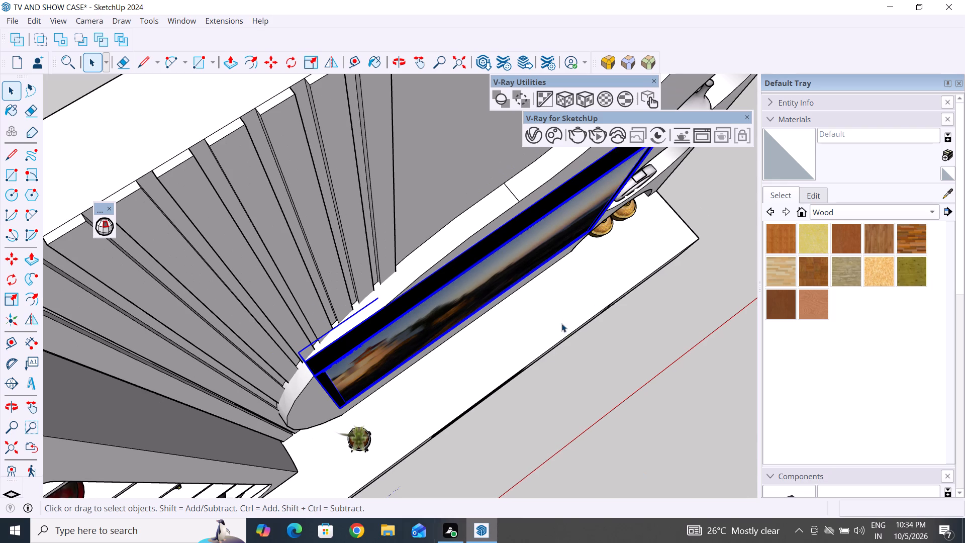
pyautogui.moveTo(481, 346); pyautogui.dragTo(271, 341, button='middle')
pyautogui.scroll(-4, 472, 278)
pyautogui.moveTo(453, 317); pyautogui.dragTo(440, 387, button='middle')
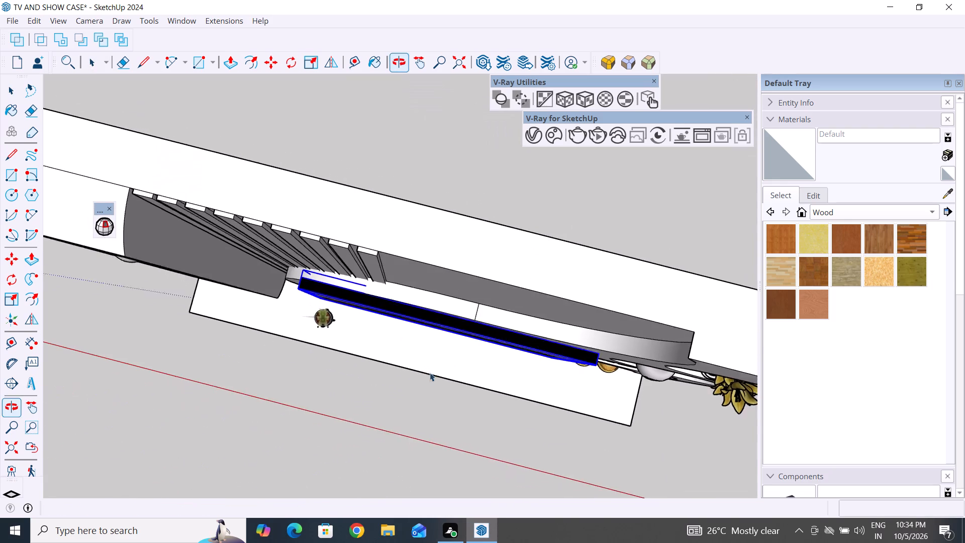
pyautogui.scroll(6, 350, 274)
pyautogui.press('m')
pyautogui.scroll(2, 366, 285)
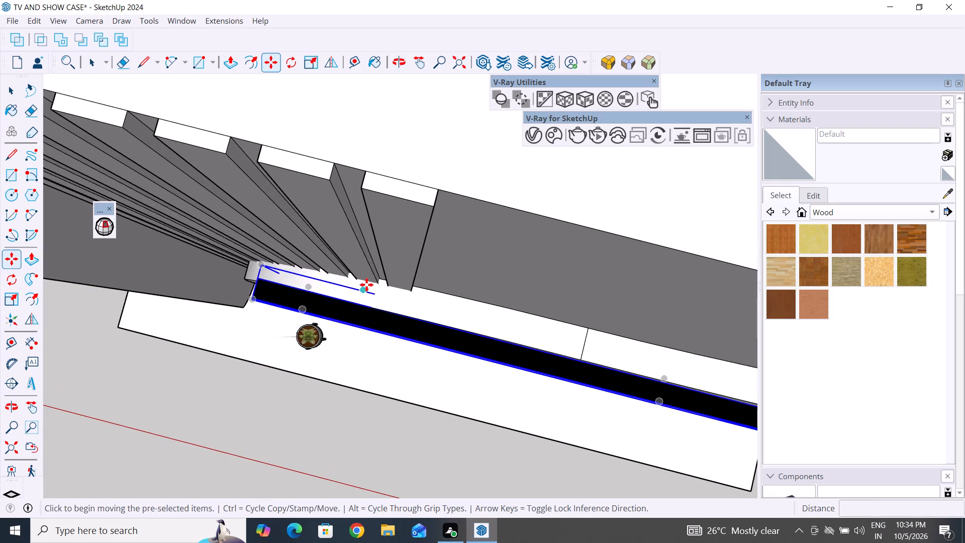
pyautogui.scroll(5, 366, 285)
pyautogui.click(377, 295)
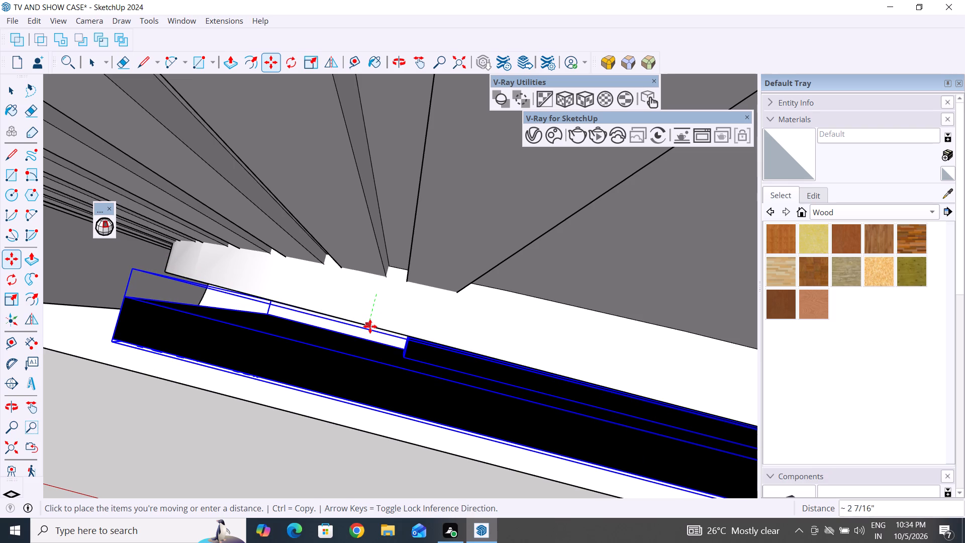
pyautogui.click(370, 325)
pyautogui.scroll(-16, 414, 303)
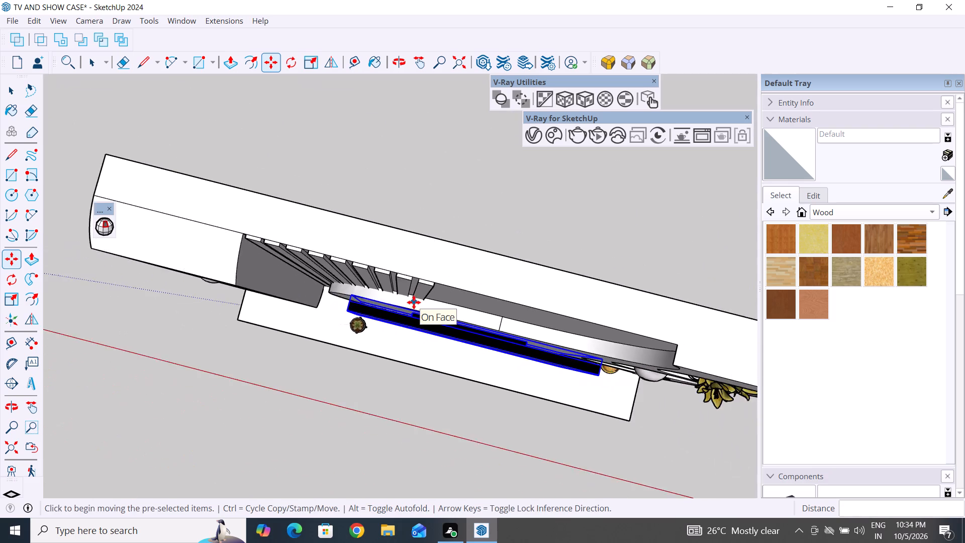
pyautogui.scroll(-4, 414, 302)
pyautogui.click(12, 86)
pyautogui.click(103, 126)
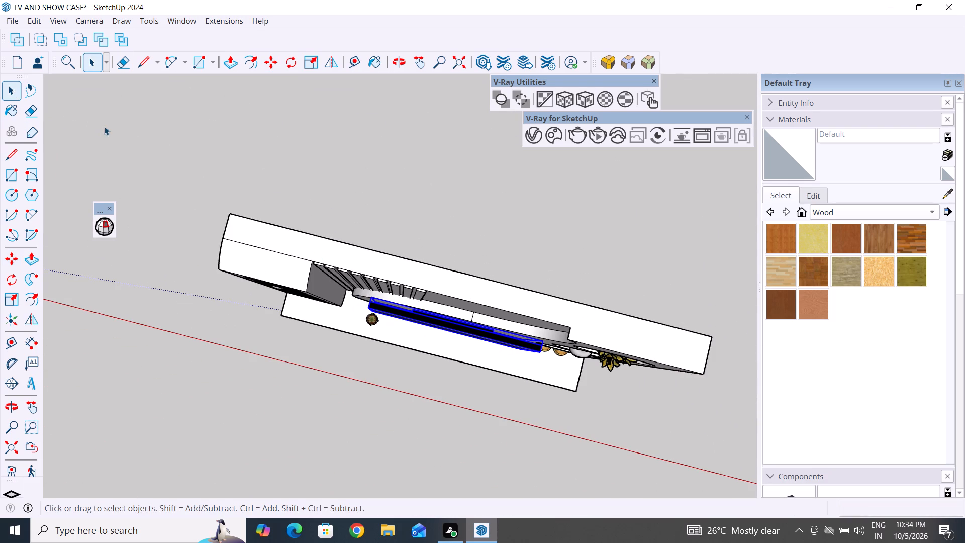
# Examine the wall unit from above and from the front to check the LCD TV's placement and size.
pyautogui.scroll(-4, 340, 469)
pyautogui.moveTo(445, 391); pyautogui.dragTo(568, 209, button='middle')
pyautogui.scroll(4, 469, 372)
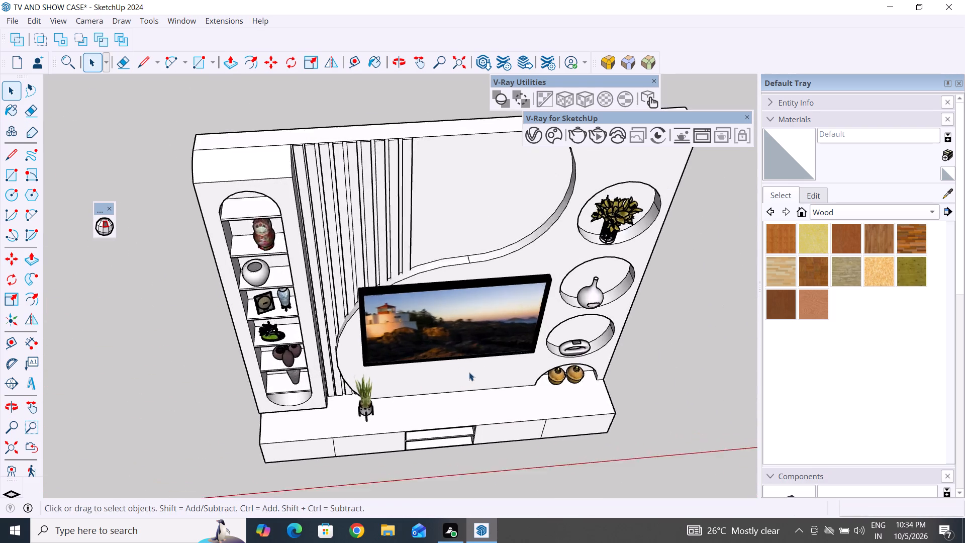
pyautogui.moveTo(480, 373); pyautogui.dragTo(502, 211, button='middle')
pyautogui.scroll(-3, 504, 356)
pyautogui.moveTo(493, 364); pyautogui.dragTo(361, 296, button='middle')
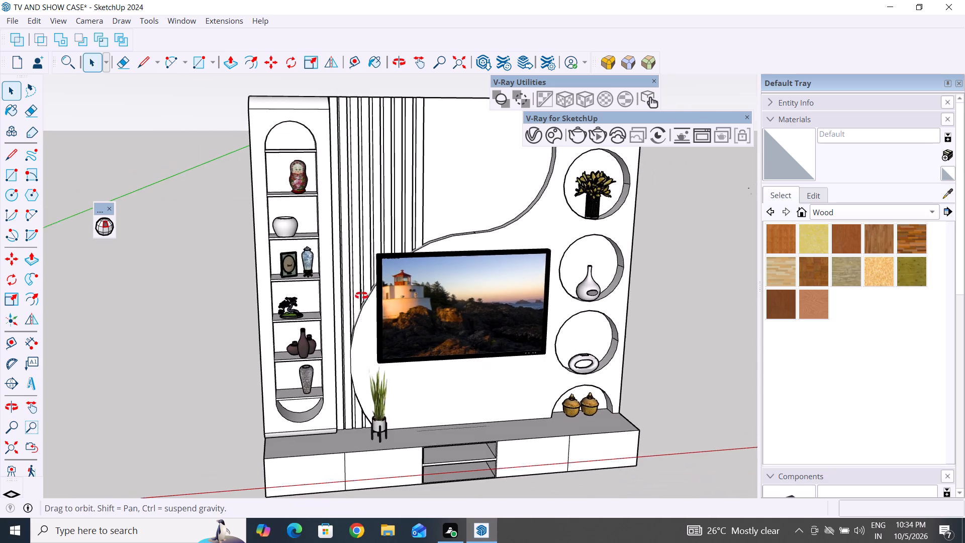
pyautogui.moveTo(361, 296); pyautogui.dragTo(414, 264, button='middle')
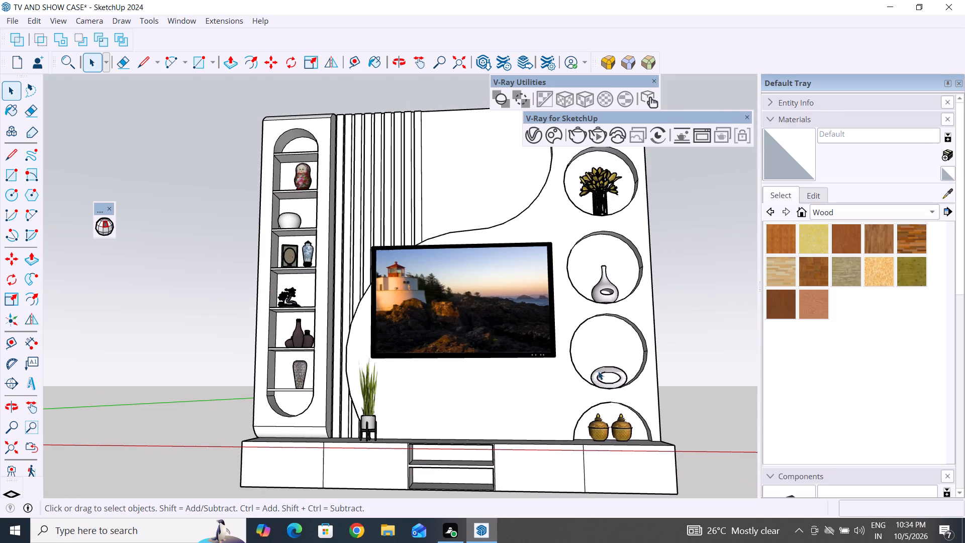
pyautogui.scroll(-3, 599, 372)
pyautogui.moveTo(654, 369); pyautogui.dragTo(691, 394, button='middle')
pyautogui.click(703, 351)
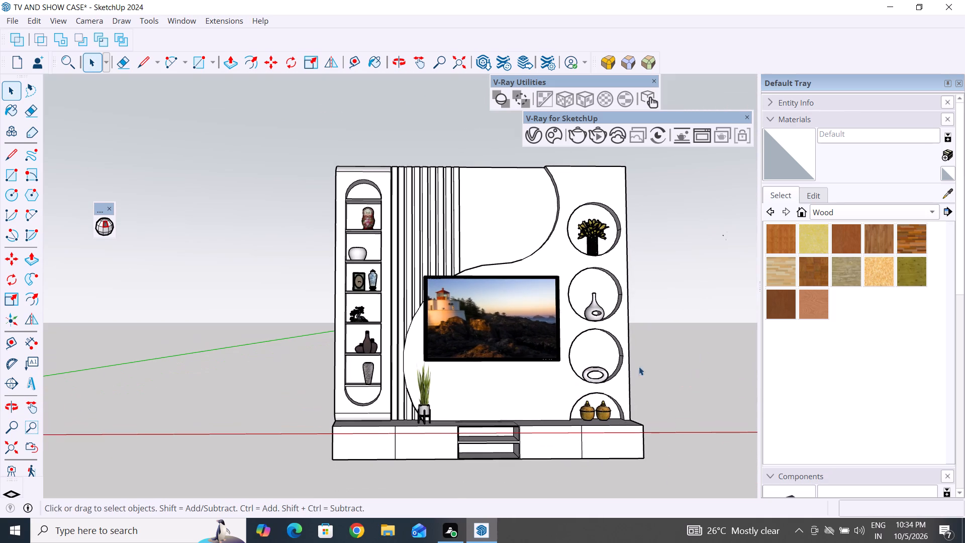
pyautogui.scroll(-4, 457, 429)
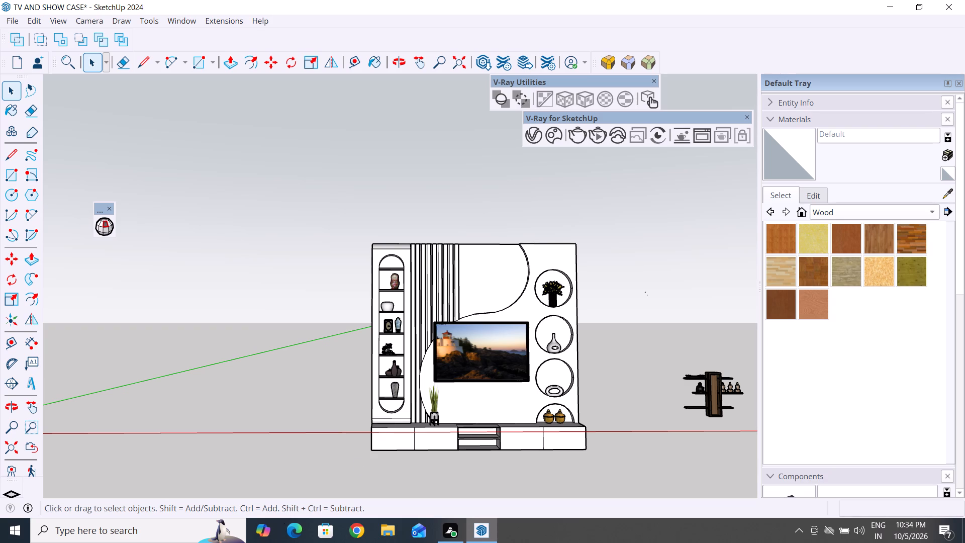
# Switch to Chrome and search Google for "curve stone texture".
pyautogui.click(349, 531)
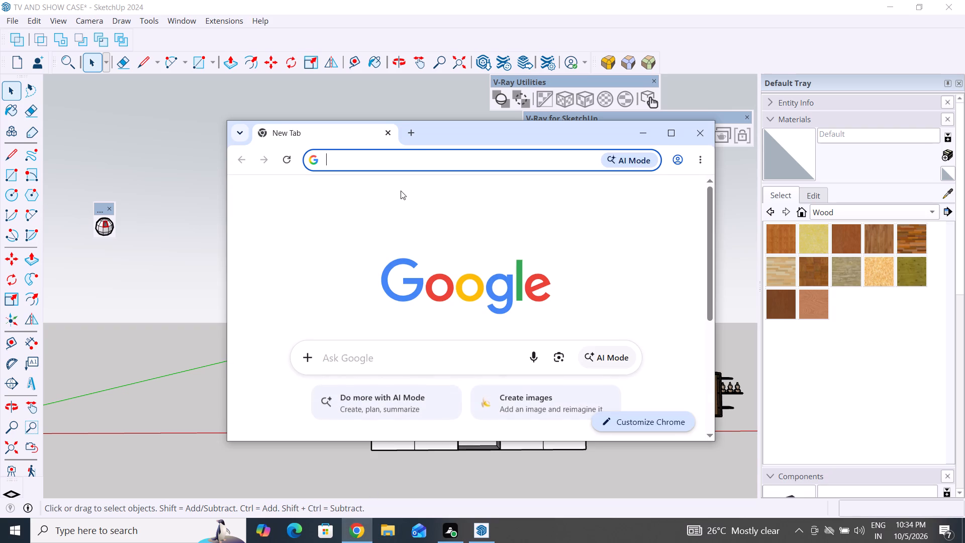
pyautogui.click(398, 158)
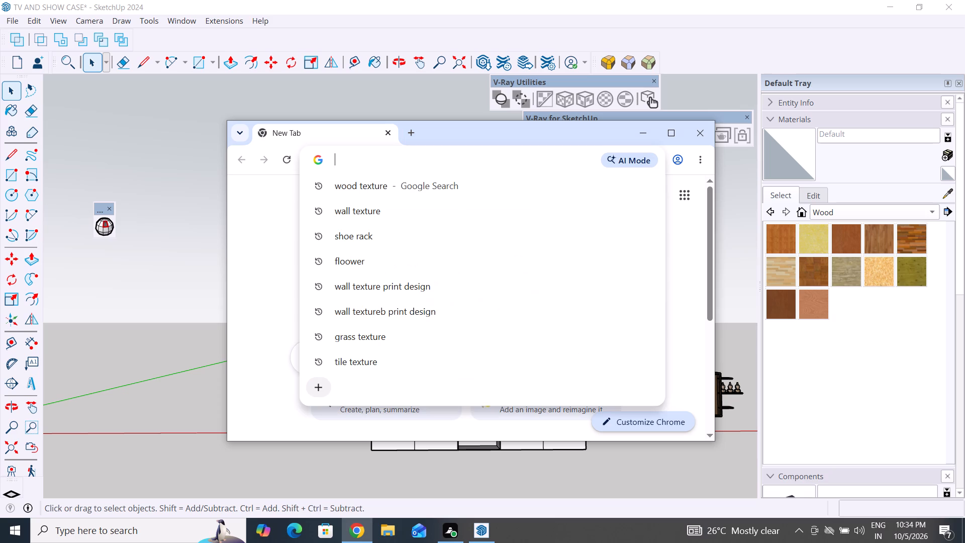
pyautogui.write('CURV')
pyautogui.press('space')
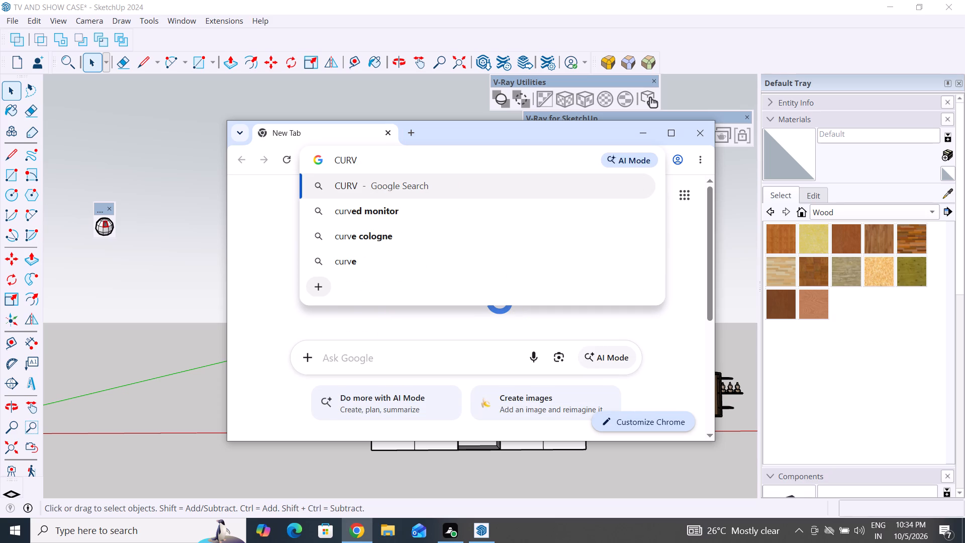
pyautogui.press('s')
pyautogui.press('t')
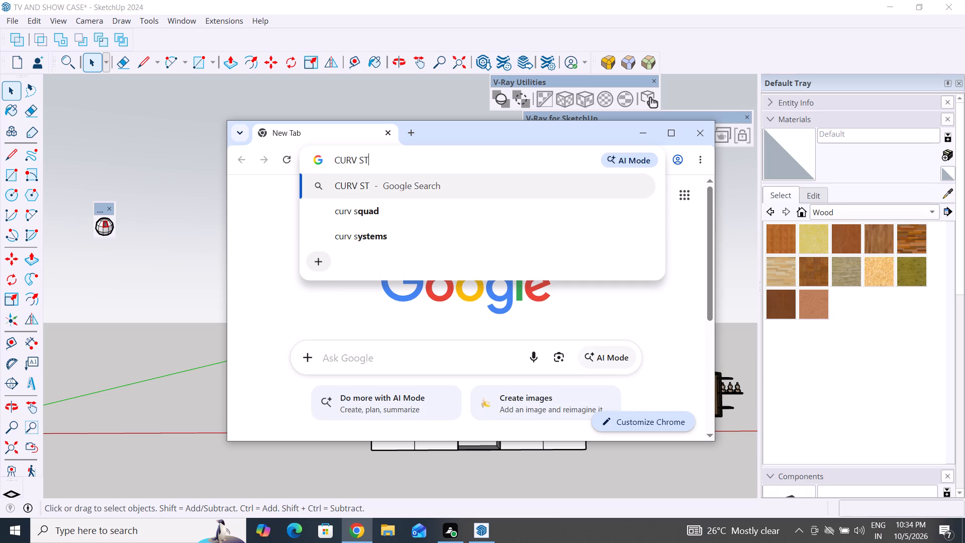
pyautogui.write('ON')
pyautogui.press('space')
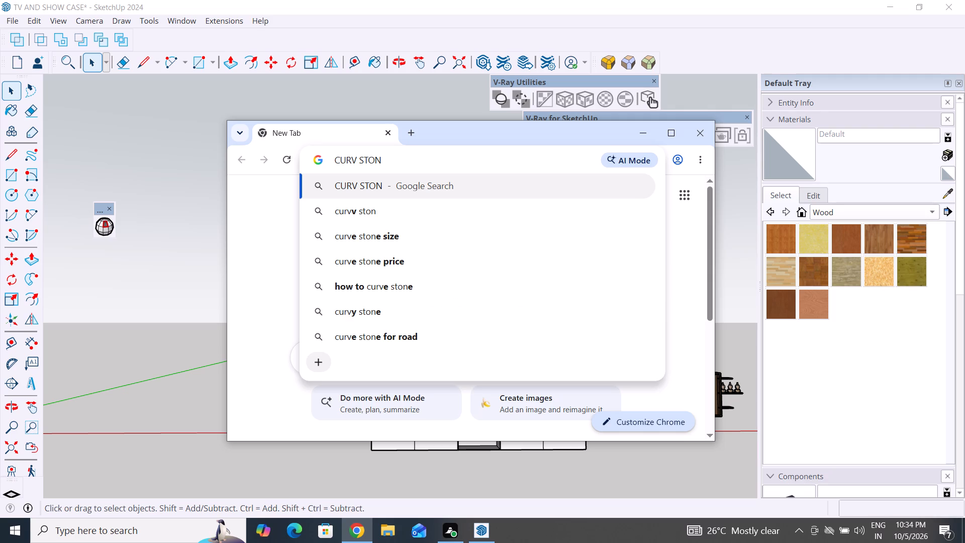
pyautogui.press('BackSpace')
pyautogui.press('BackSpace')
pyautogui.press('BackSpace')
pyautogui.write('ON')
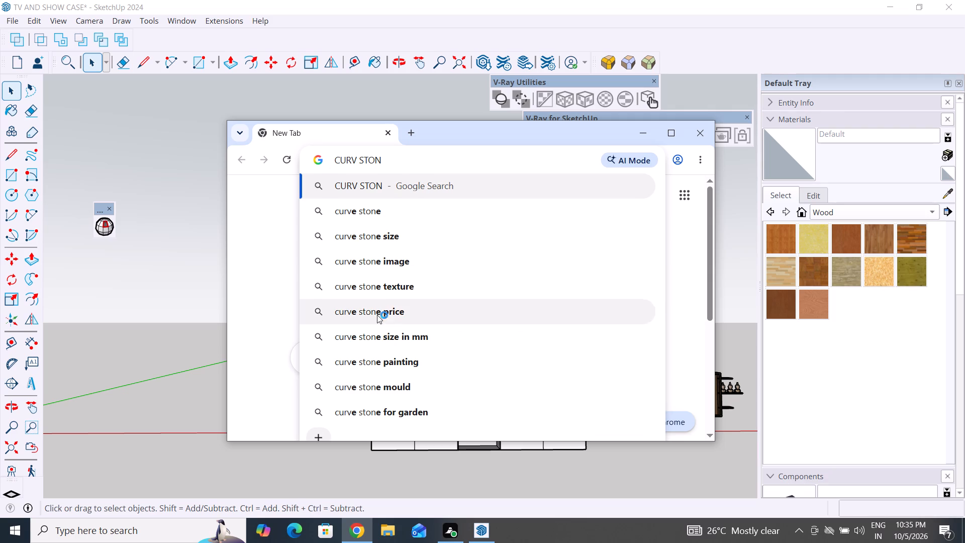
pyautogui.click(396, 288)
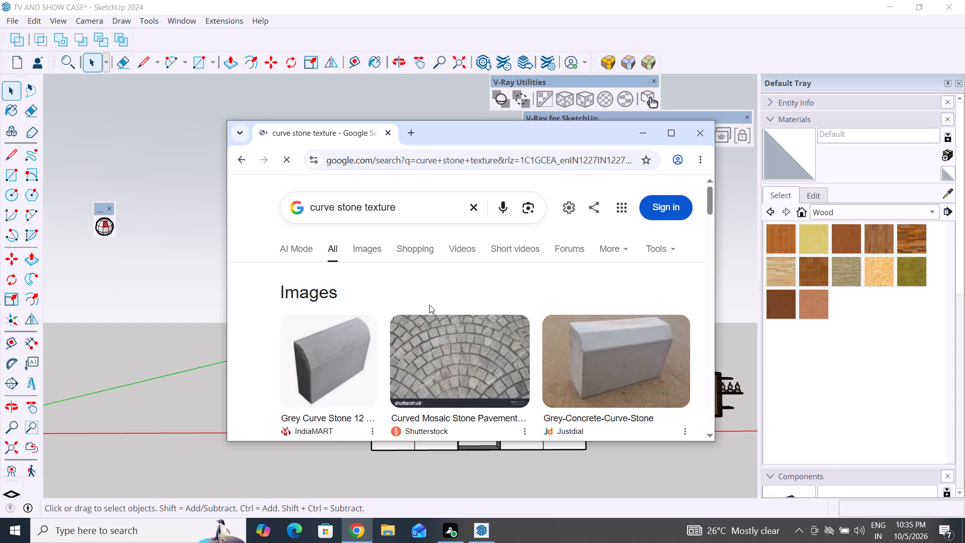
# Look through the general search results for curve stone textures, including the image strip and the overview of curved stone texture types.
pyautogui.scroll(-9, 448, 365)
pyautogui.scroll(1, 449, 367)
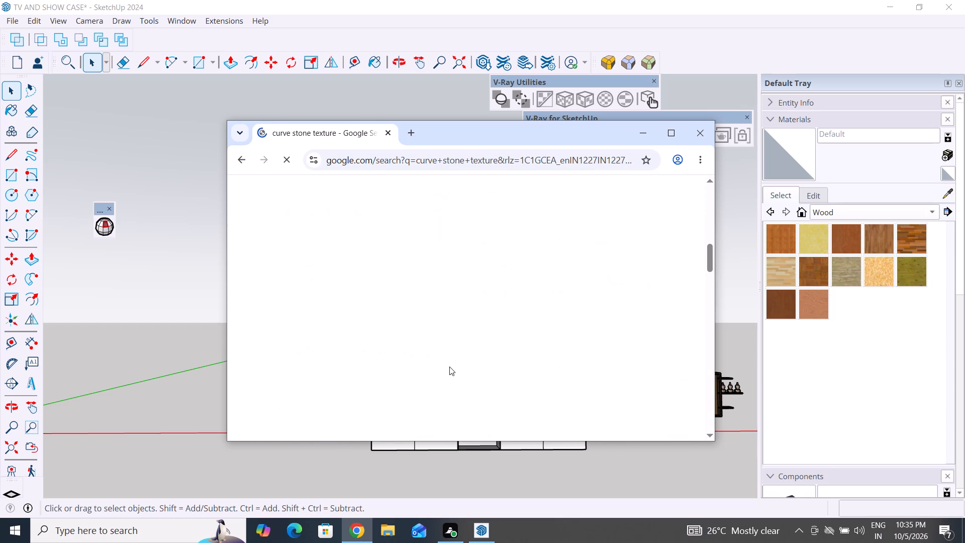
pyautogui.scroll(6, 449, 367)
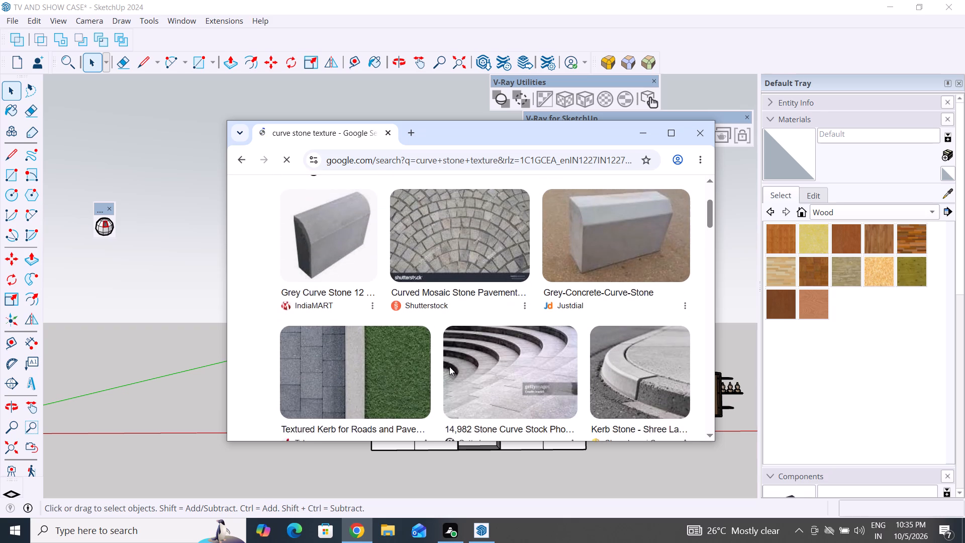
pyautogui.scroll(4, 449, 367)
pyautogui.scroll(-6, 449, 367)
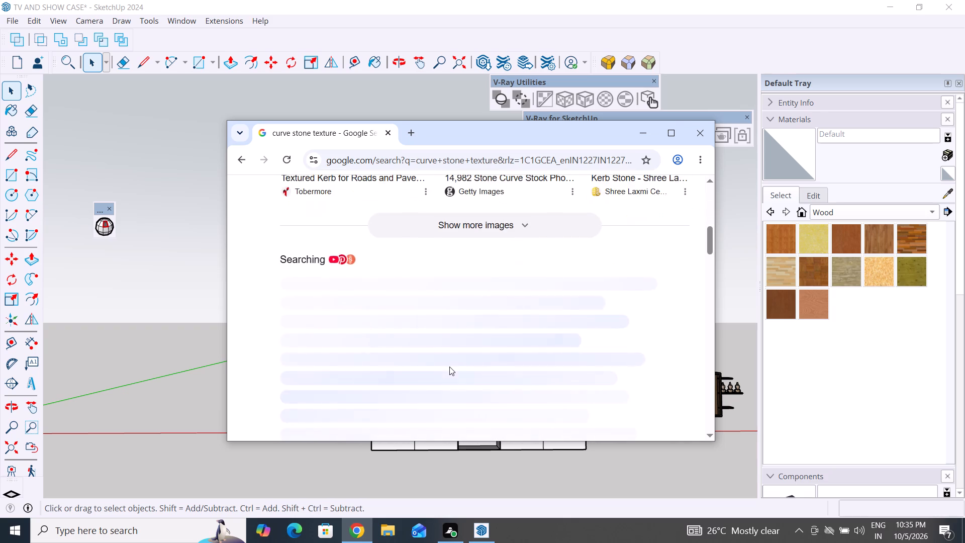
pyautogui.scroll(-6, 449, 367)
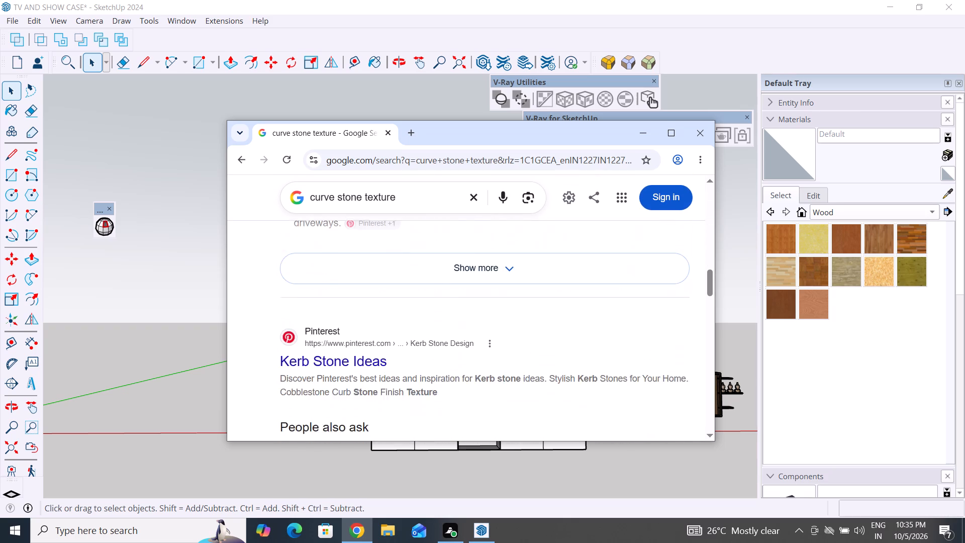
pyautogui.scroll(-4, 449, 367)
pyautogui.scroll(10, 449, 367)
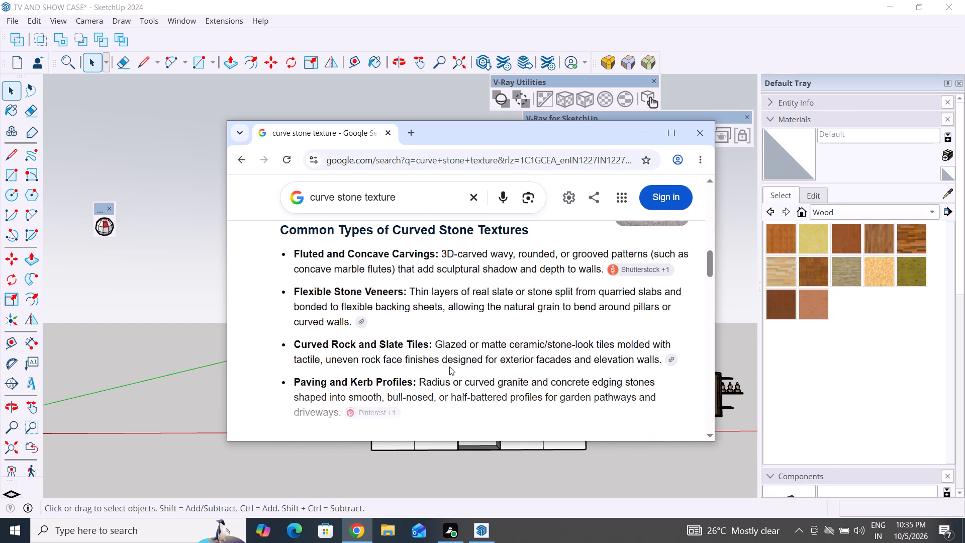
pyautogui.scroll(14, 449, 367)
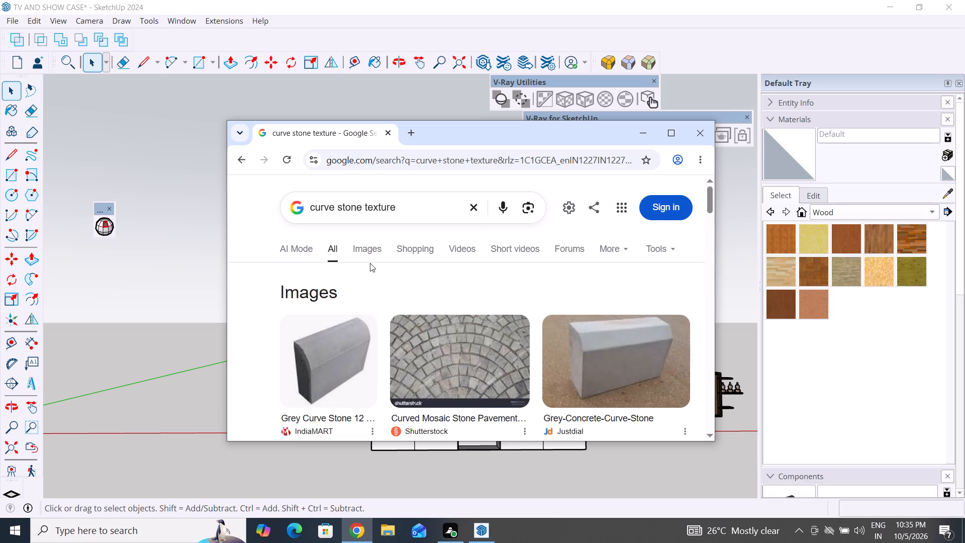
# Switch to the image results for "curve stone texture" and look for a suitable stone pattern.
pyautogui.click(361, 250)
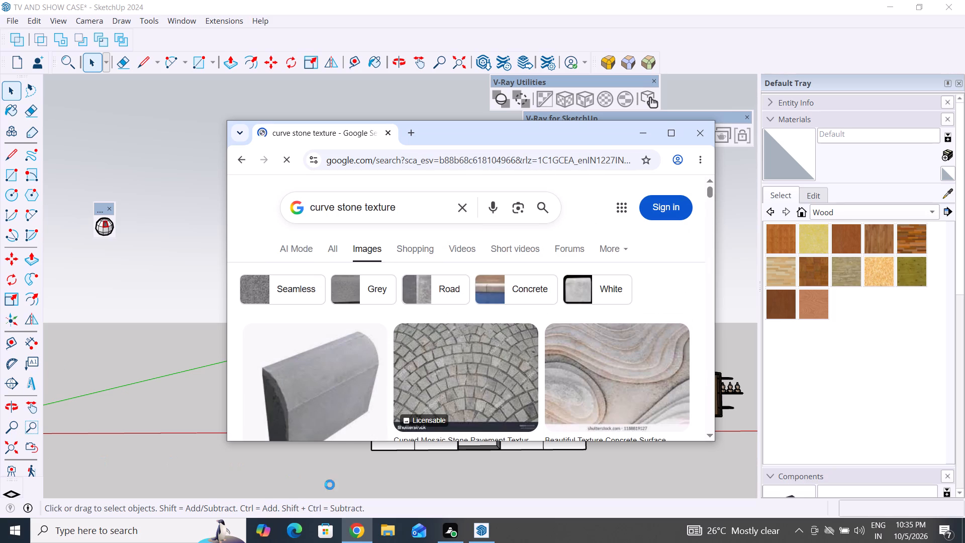
pyautogui.scroll(-6, 490, 378)
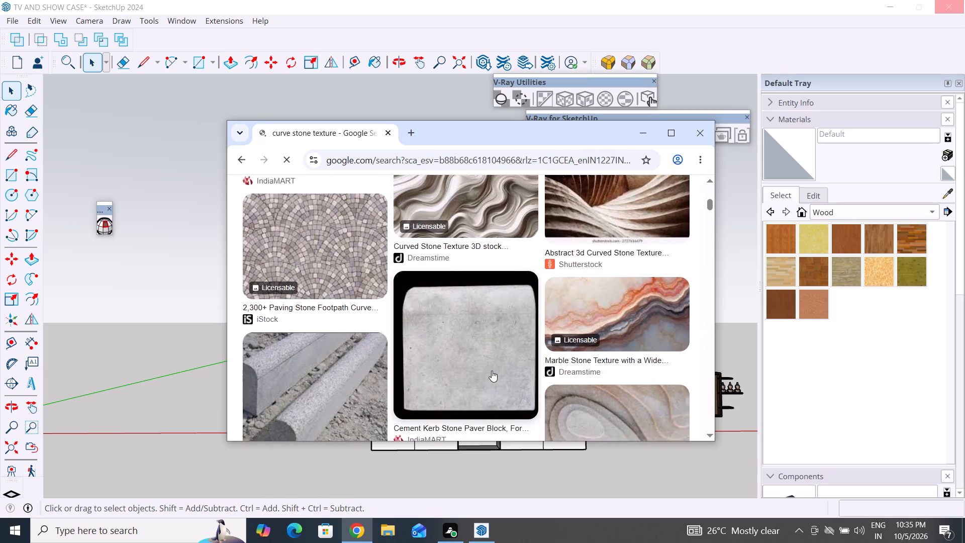
pyautogui.scroll(-6, 492, 371)
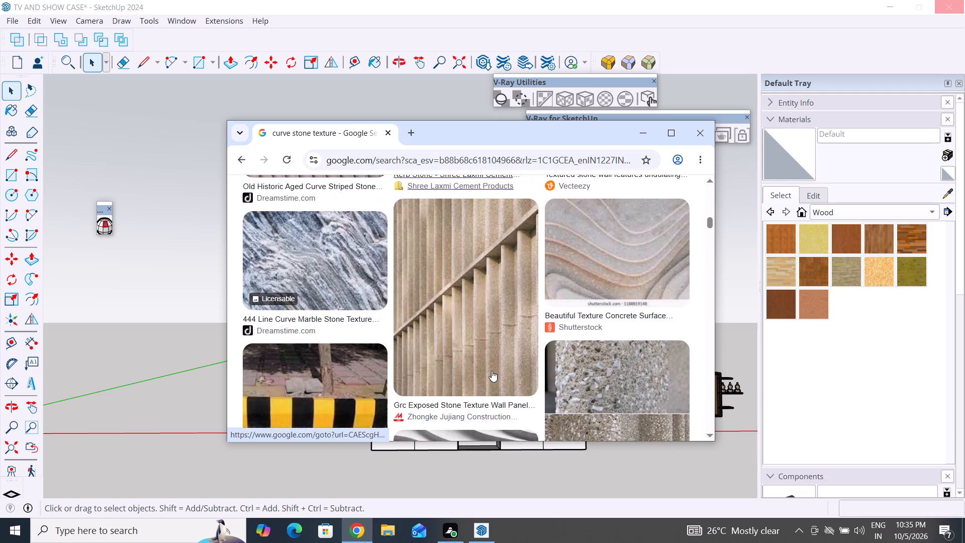
pyautogui.scroll(-2, 492, 370)
pyautogui.scroll(3, 492, 370)
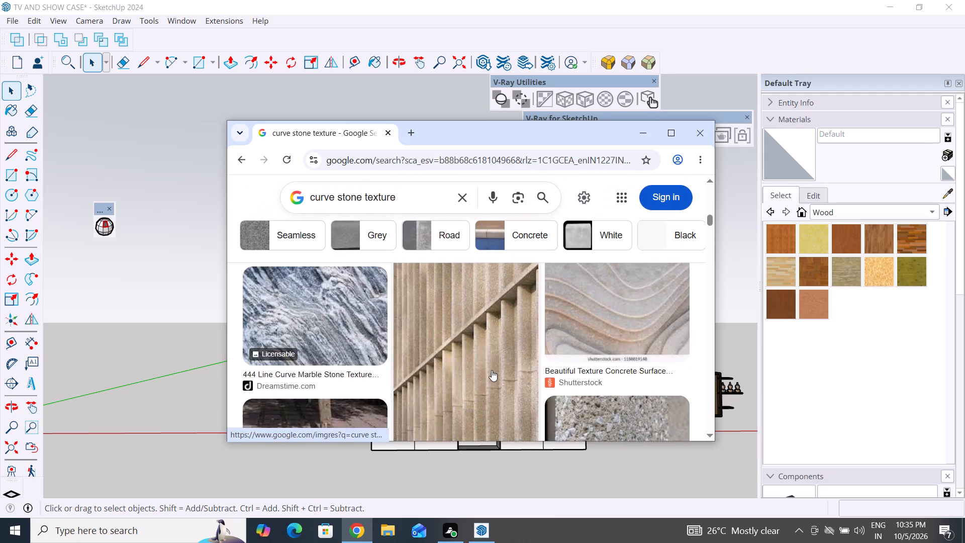
pyautogui.scroll(1, 492, 370)
pyautogui.scroll(-2, 496, 342)
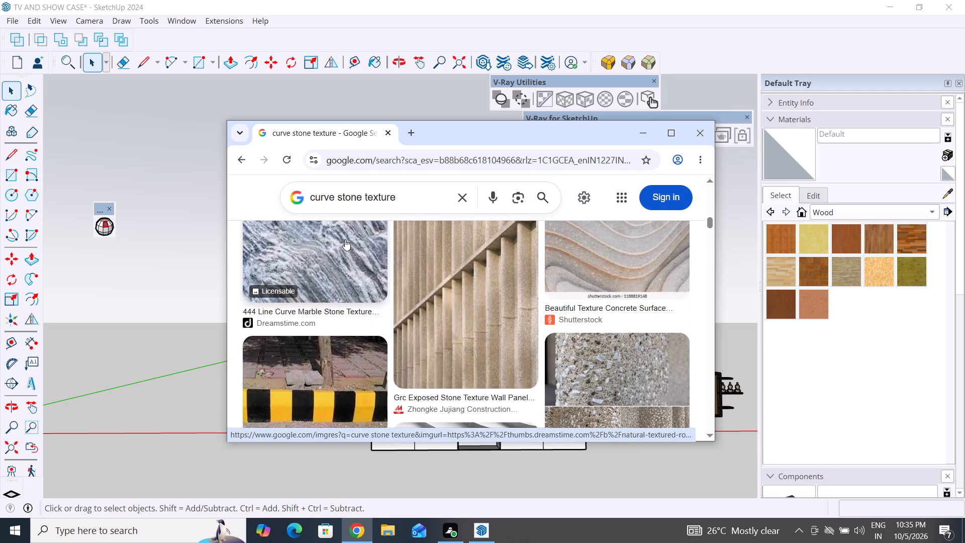
# Preview the Dreamstime "Line Curve Marble Stone Texture" image, look through its related stone images, and close the preview.
pyautogui.click(345, 236)
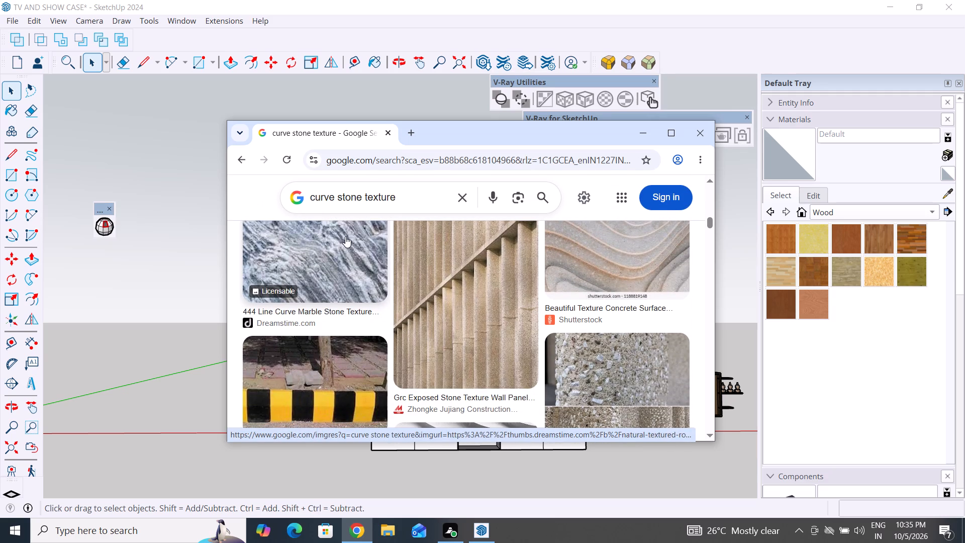
pyautogui.scroll(-2, 553, 353)
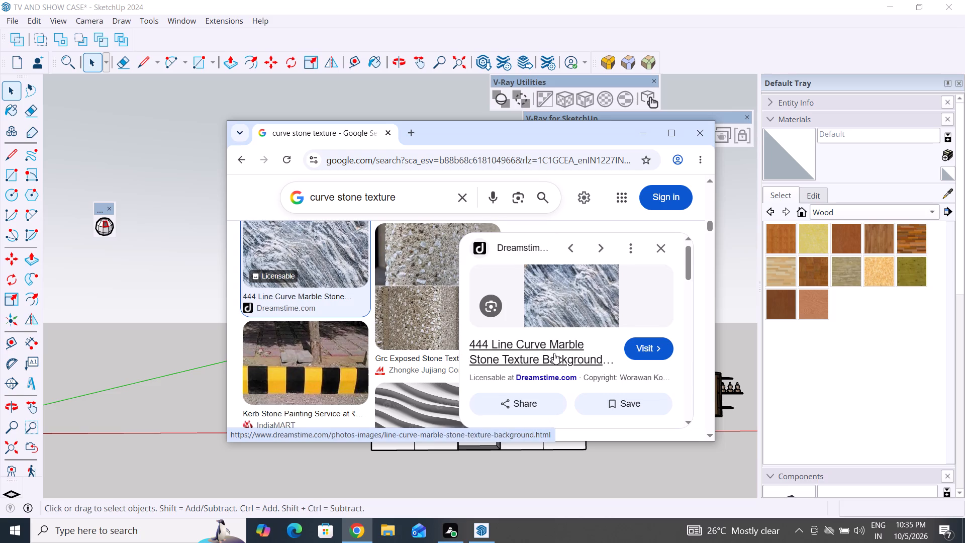
pyautogui.scroll(-2, 554, 353)
pyautogui.scroll(2, 554, 353)
pyautogui.scroll(3, 625, 350)
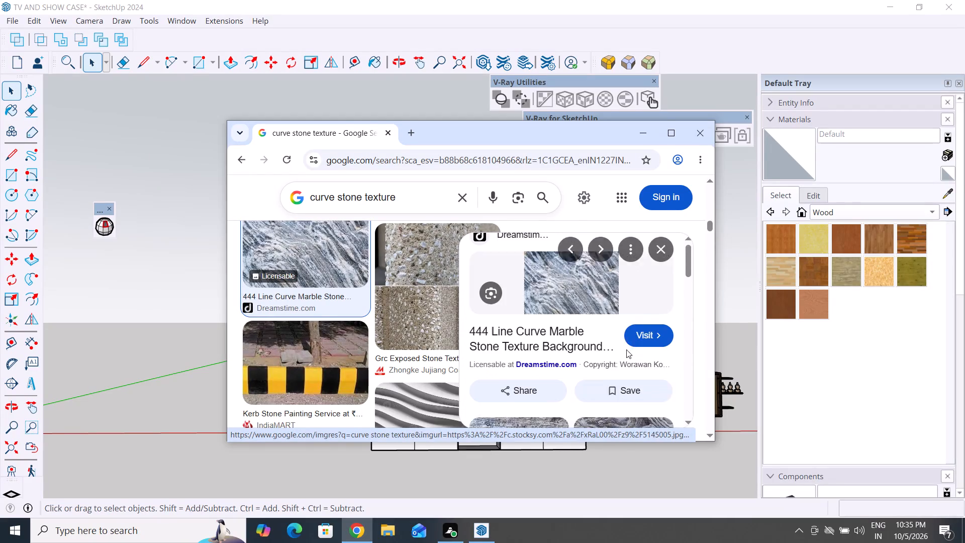
pyautogui.scroll(-4, 626, 349)
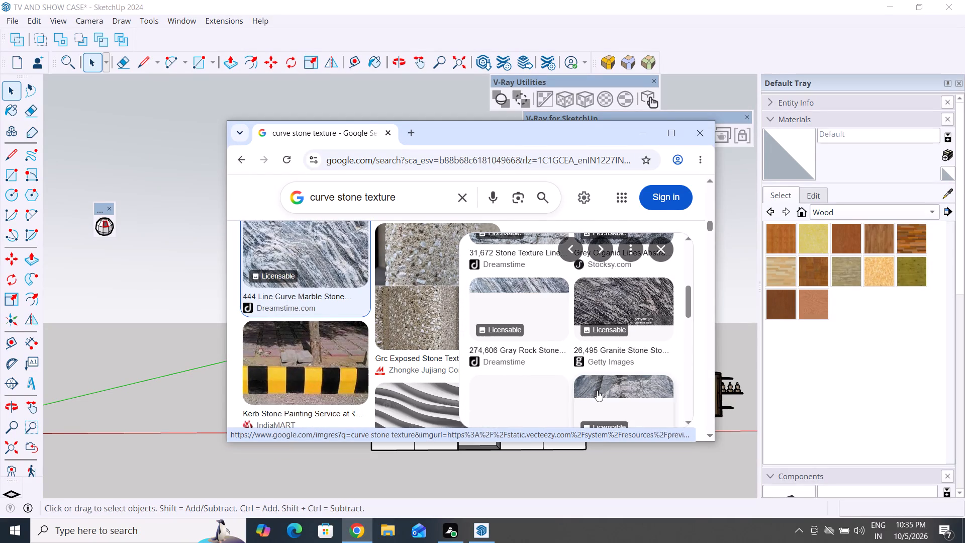
pyautogui.scroll(-2, 597, 390)
pyautogui.scroll(1, 605, 352)
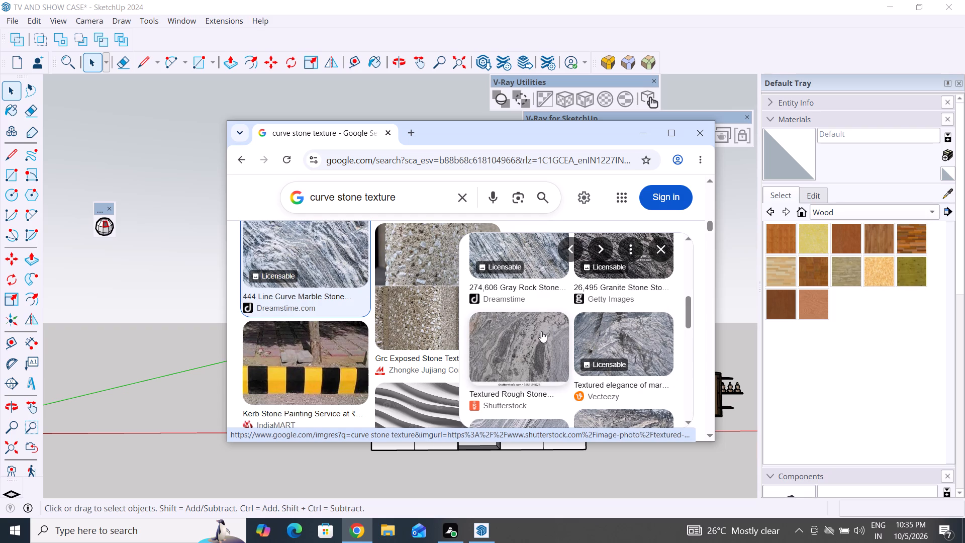
pyautogui.scroll(-7, 542, 331)
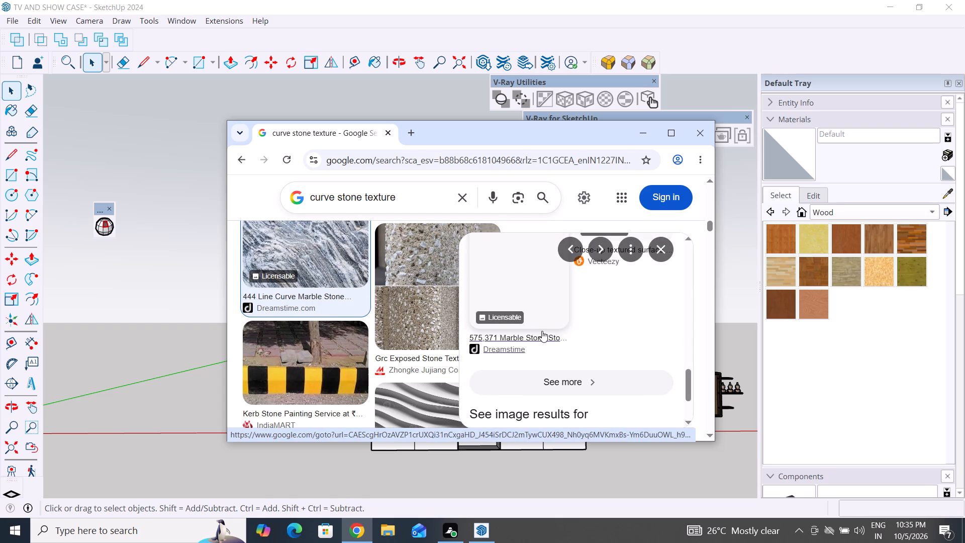
pyautogui.scroll(2, 542, 331)
pyautogui.scroll(-2, 630, 393)
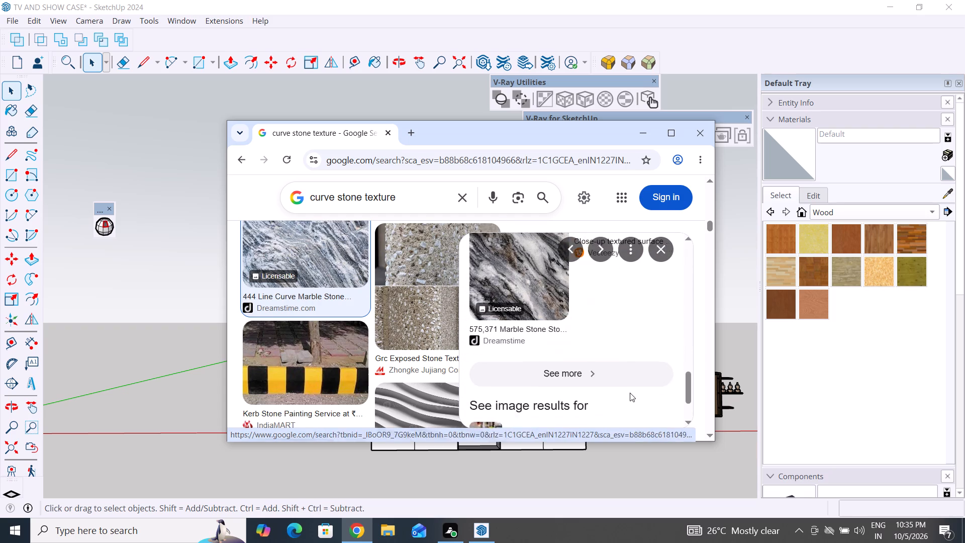
pyautogui.scroll(-2, 630, 393)
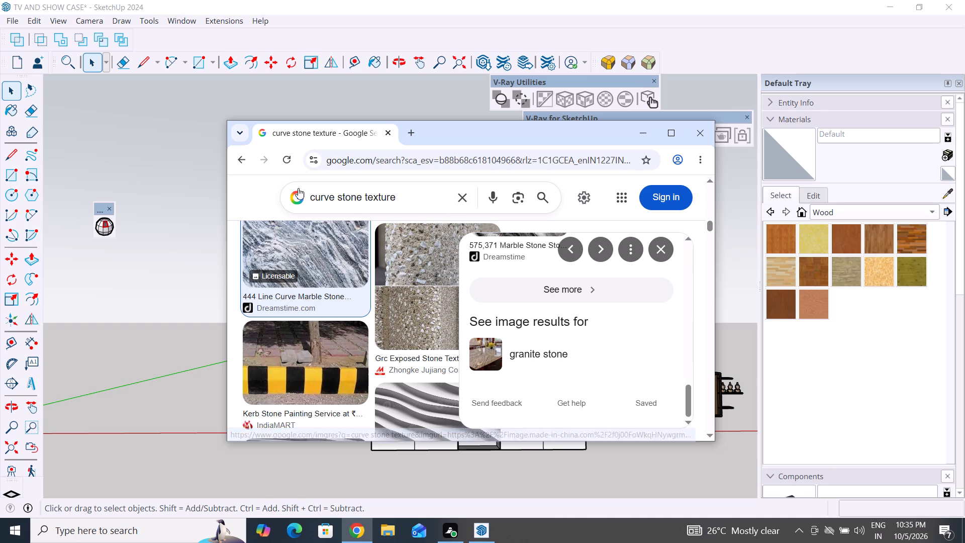
pyautogui.click(267, 191)
pyautogui.click(655, 253)
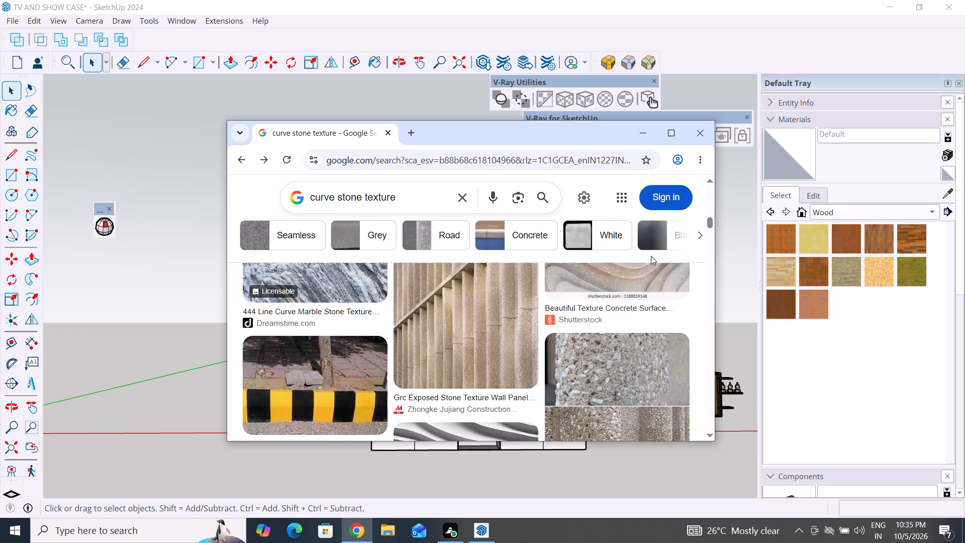
# Look further through the "curve stone texture" image results for a suitable curved or wavy stone pattern.
pyautogui.scroll(-6, 458, 328)
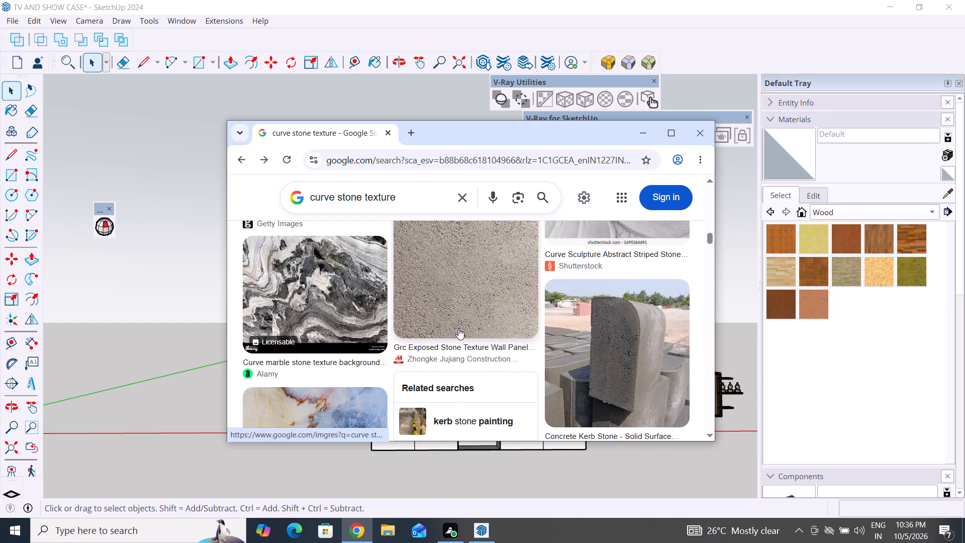
pyautogui.scroll(-3, 458, 328)
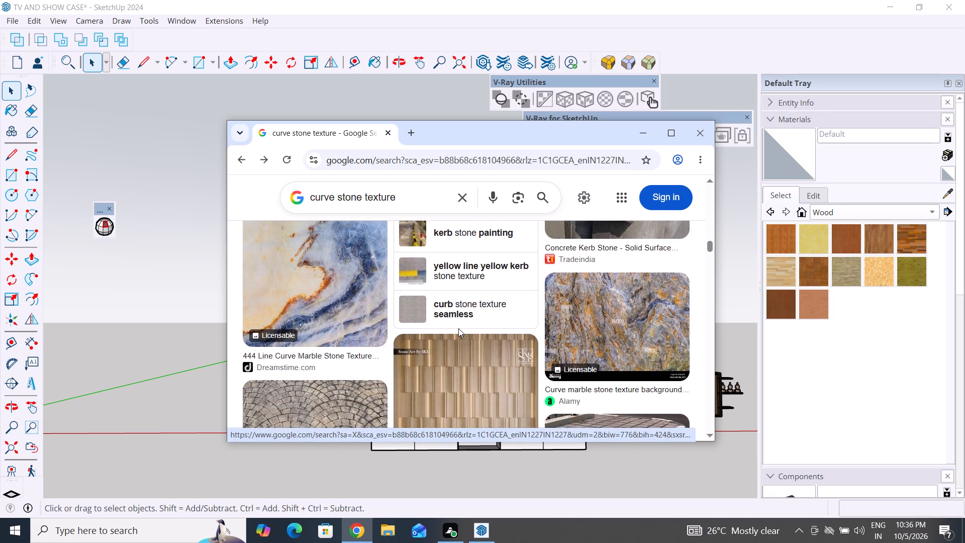
pyautogui.scroll(-7, 458, 328)
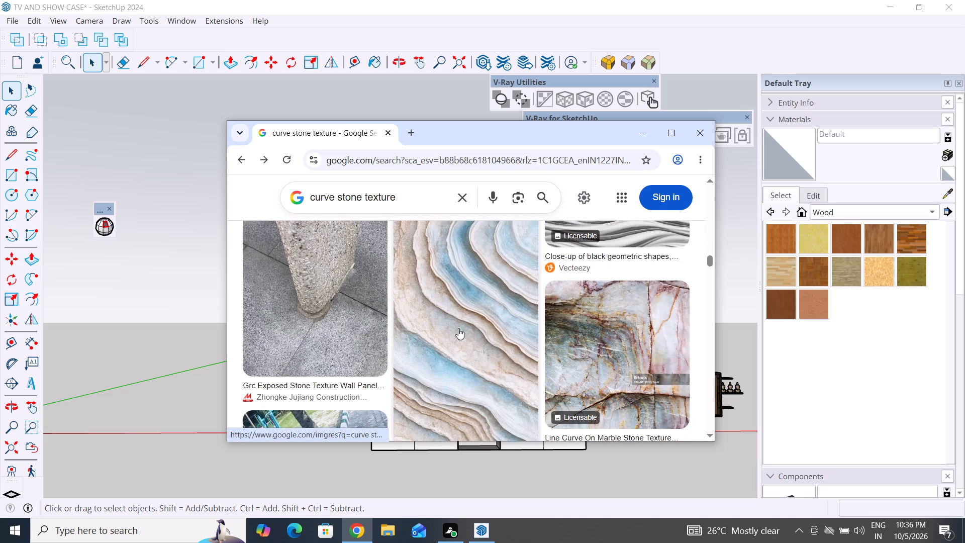
pyautogui.scroll(-1, 458, 328)
pyautogui.scroll(2, 458, 328)
pyautogui.scroll(-11, 458, 328)
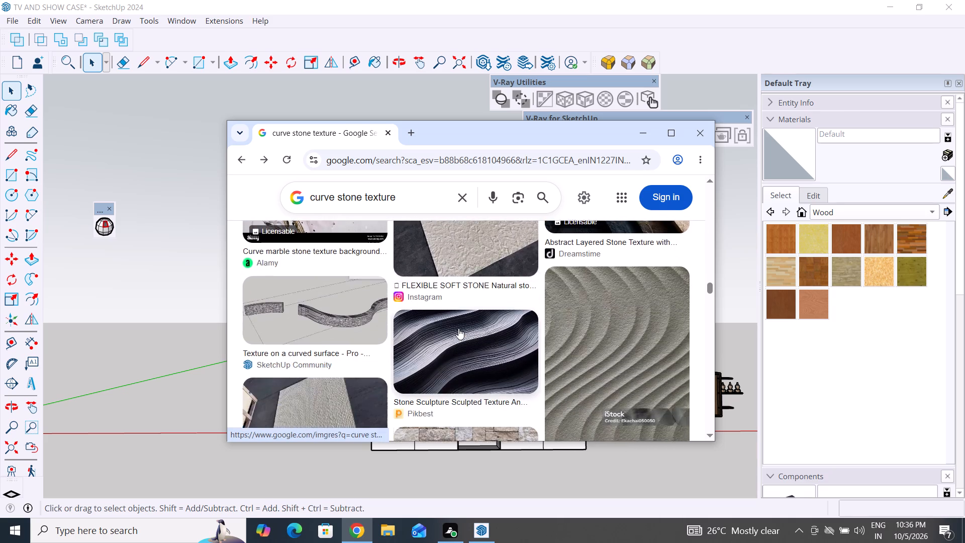
pyautogui.scroll(-5, 458, 328)
pyautogui.scroll(3, 458, 328)
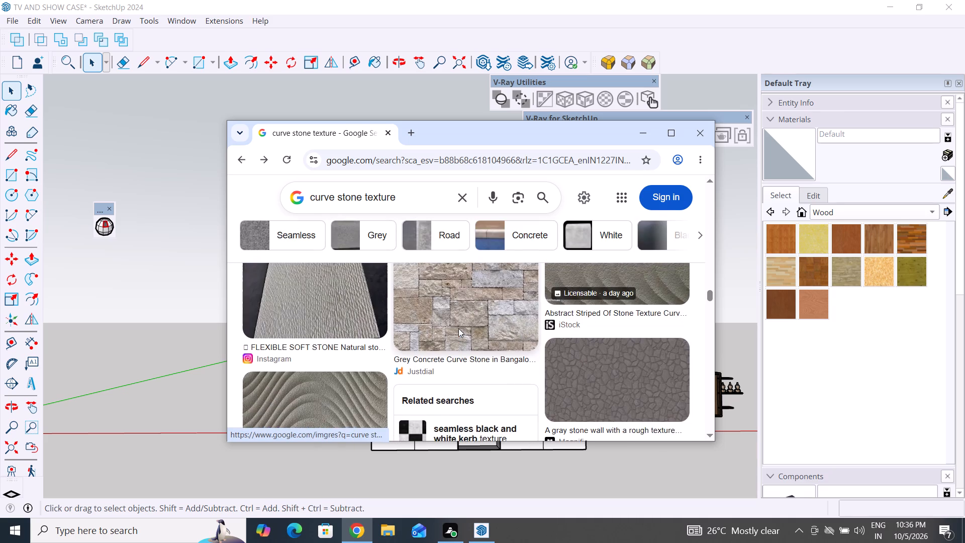
pyautogui.scroll(-8, 458, 328)
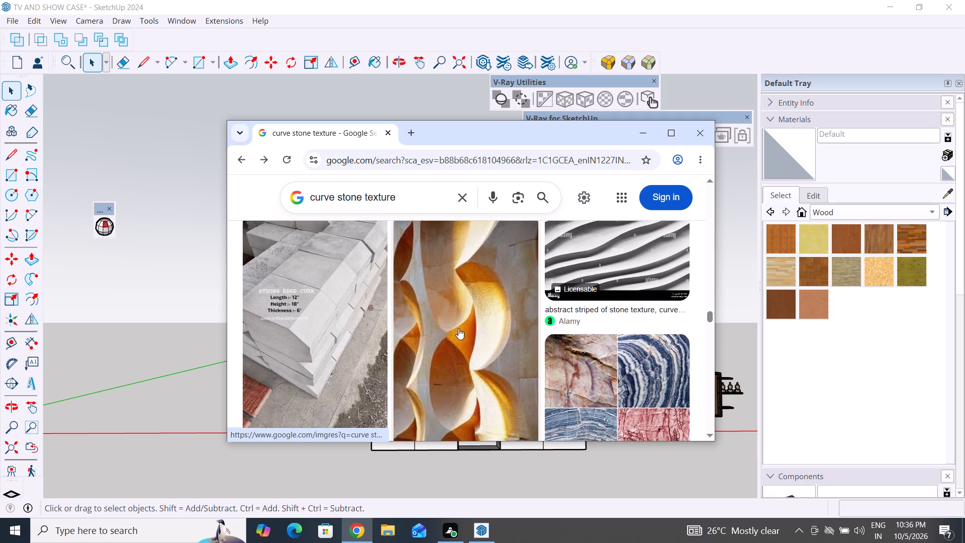
pyautogui.scroll(-4, 458, 328)
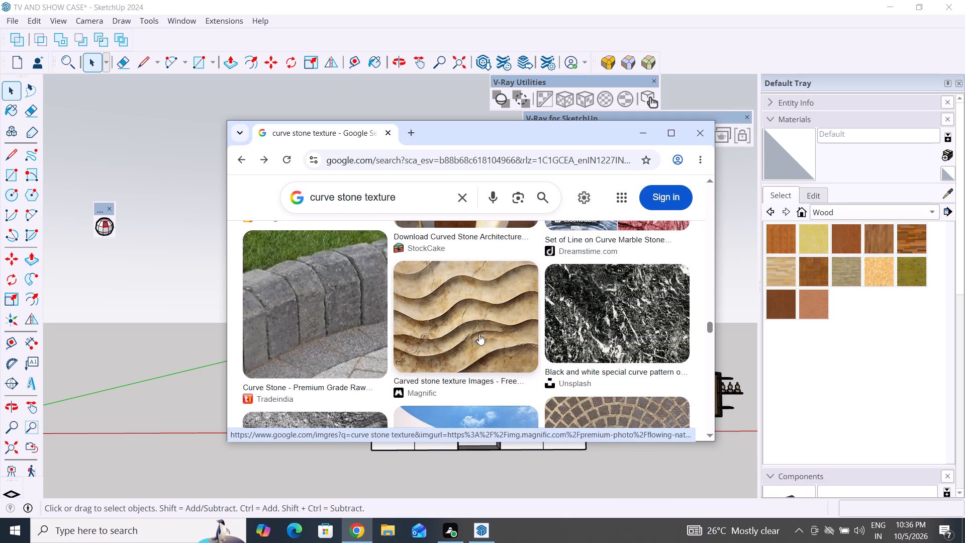
pyautogui.scroll(-2, 560, 389)
pyautogui.scroll(-2, 628, 370)
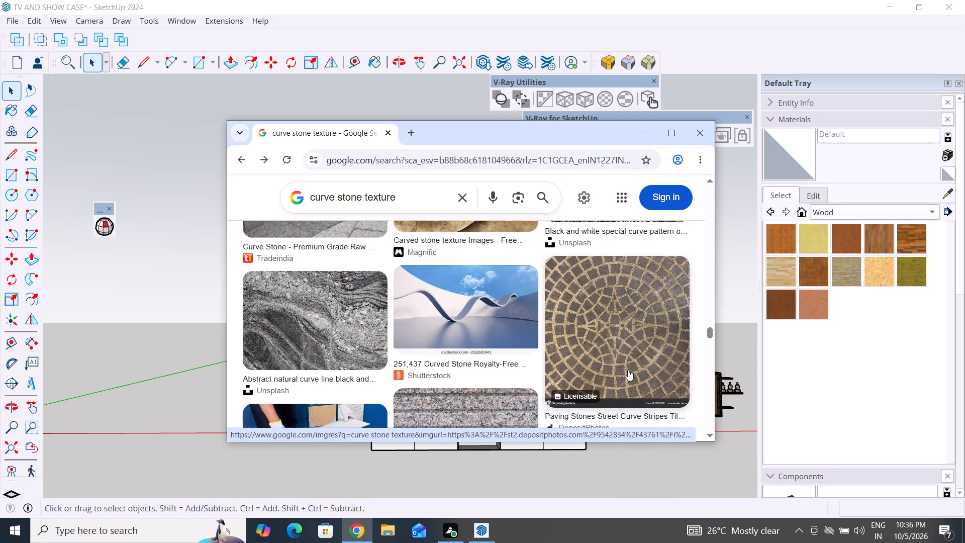
pyautogui.scroll(-4, 628, 370)
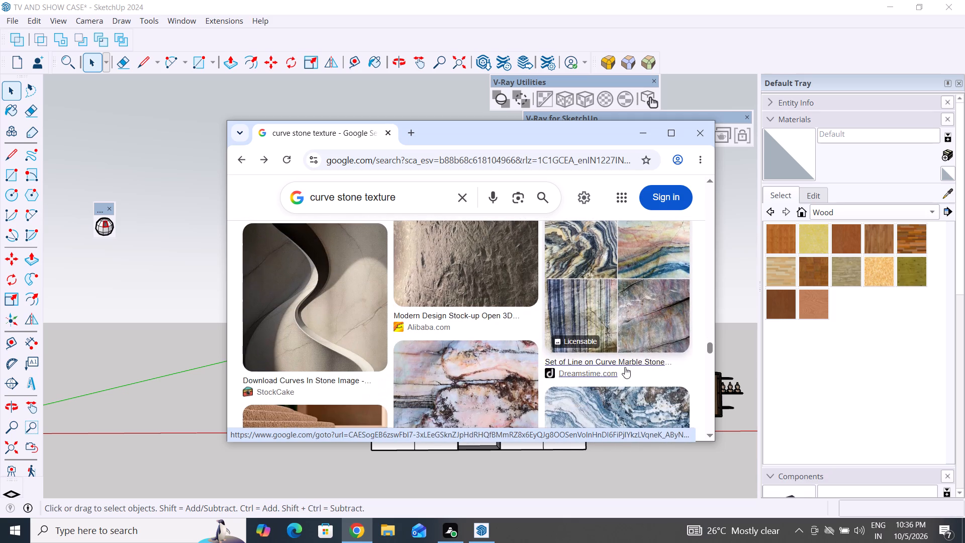
pyautogui.scroll(-3, 625, 367)
pyautogui.scroll(-3, 399, 371)
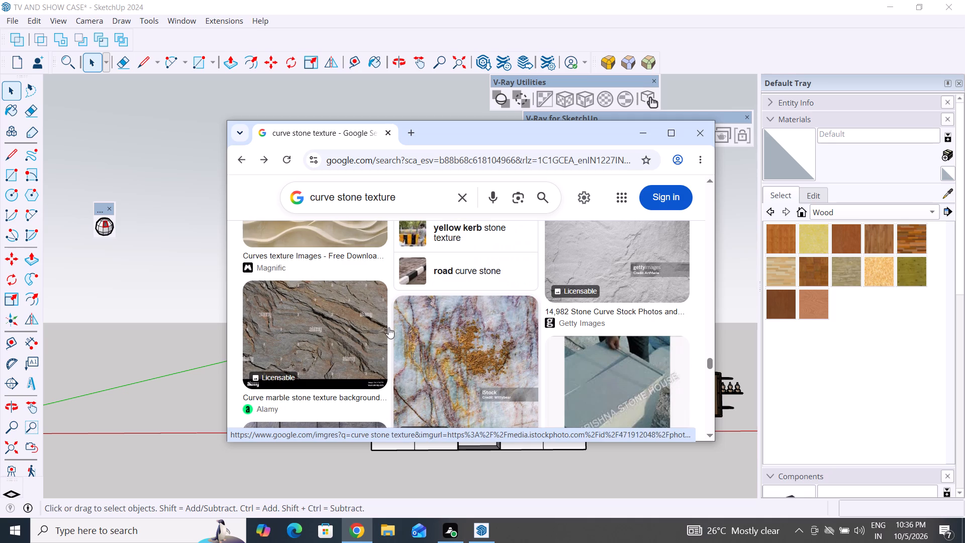
pyautogui.scroll(-2, 333, 351)
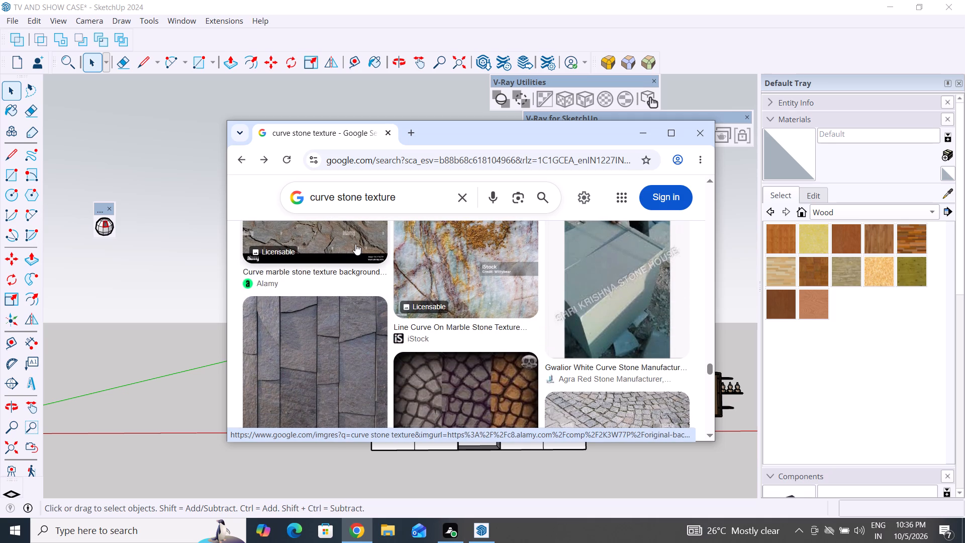
# Preview the brown Alamy "Curve marble stone texture background" image and look through its related rock textures and suggested searches.
pyautogui.click(350, 237)
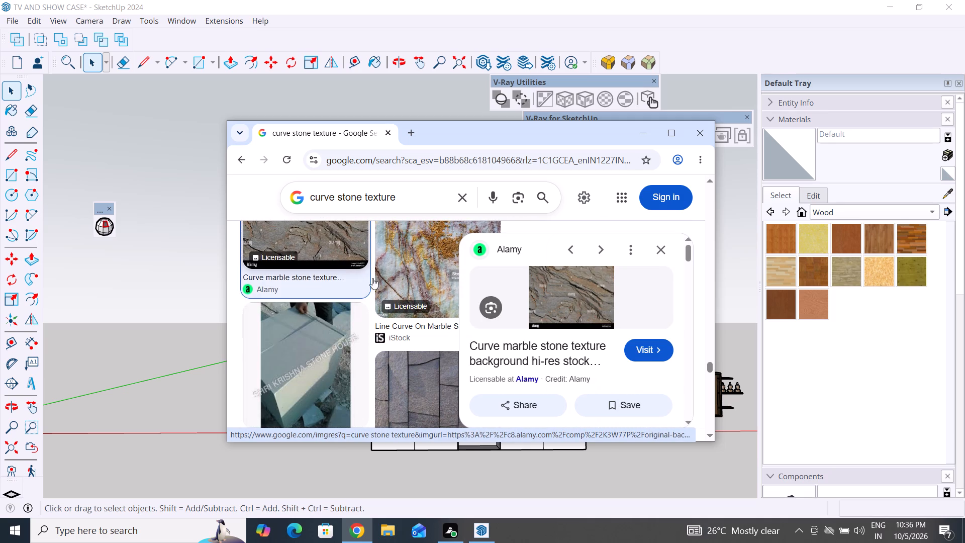
pyautogui.scroll(-3, 540, 330)
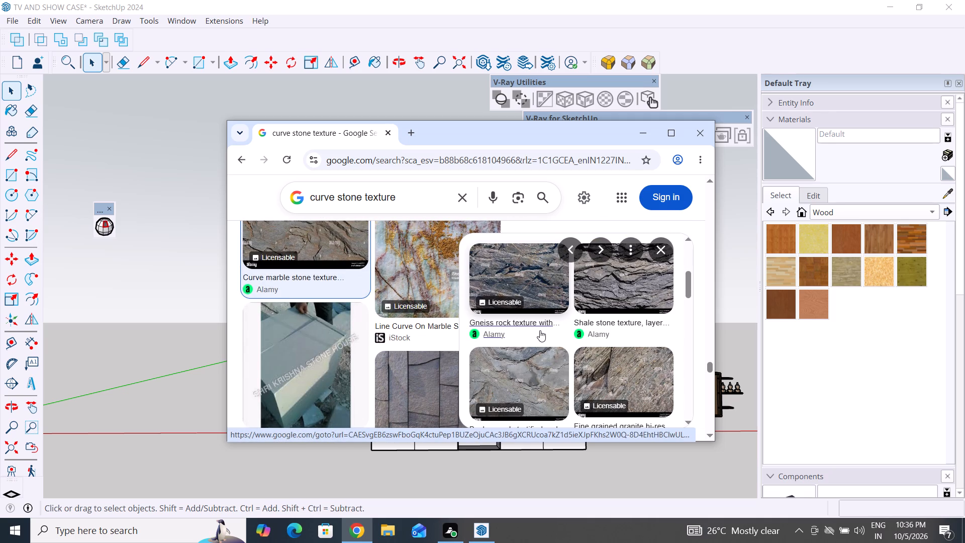
pyautogui.scroll(-2, 540, 330)
pyautogui.scroll(-2, 571, 363)
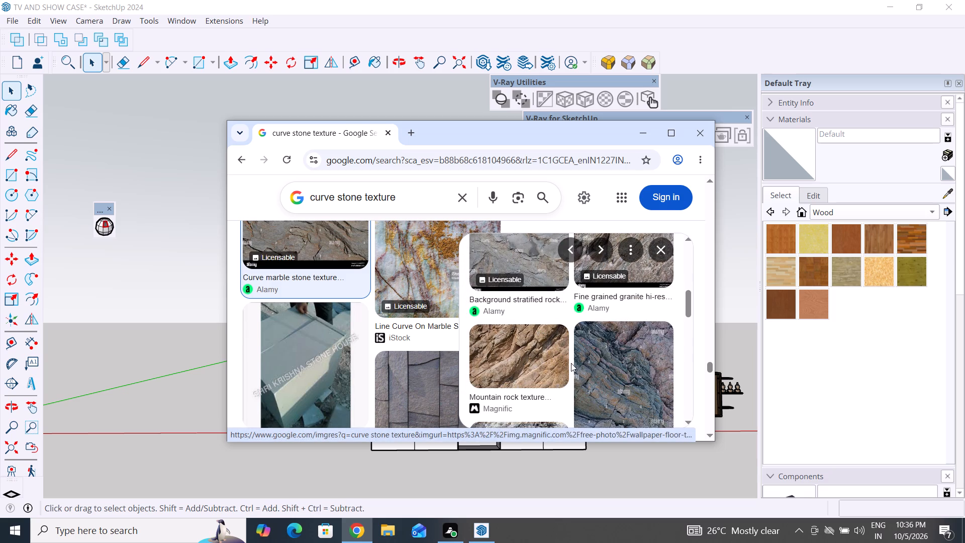
pyautogui.scroll(-3, 571, 363)
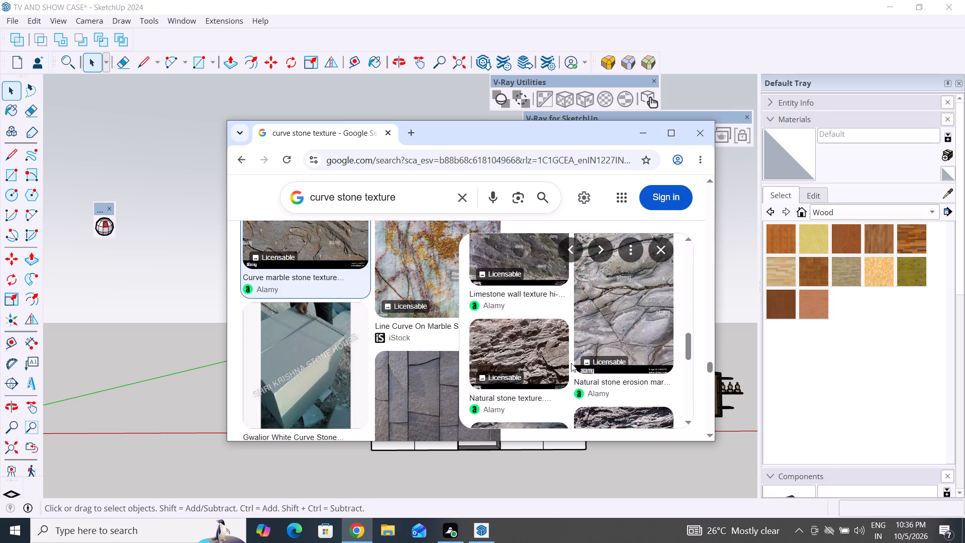
pyautogui.scroll(-3, 571, 363)
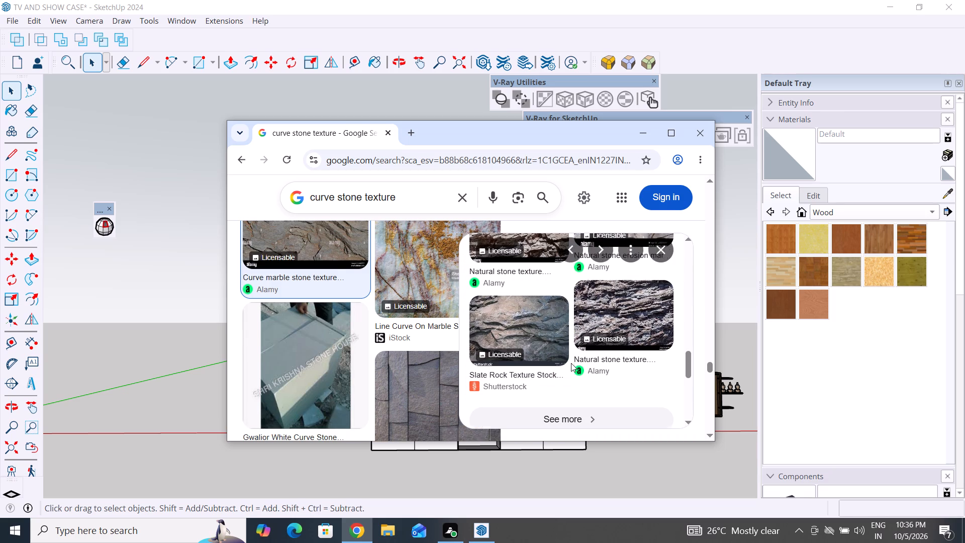
pyautogui.scroll(-2, 571, 363)
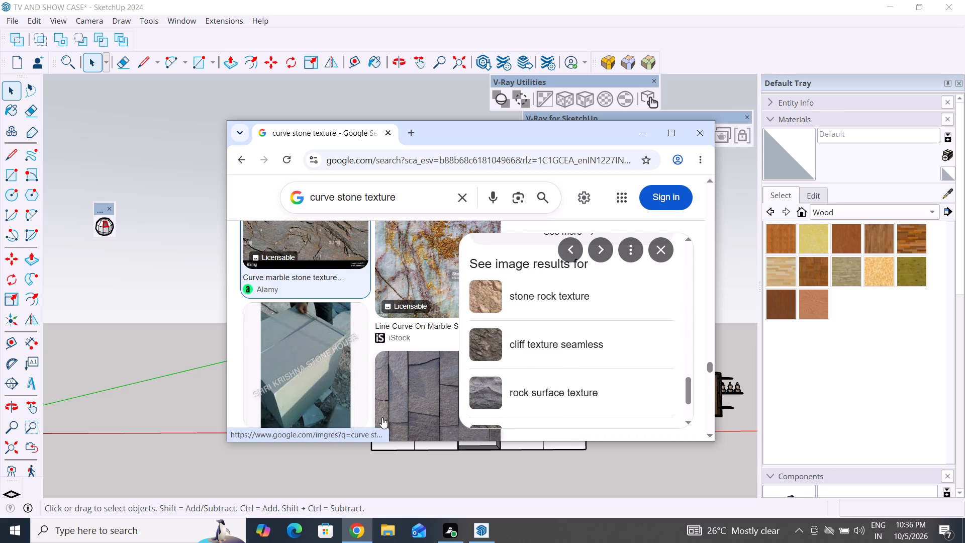
# Examine more of the curve stone texture image results beside the open Alamy preview.
pyautogui.scroll(-8, 382, 417)
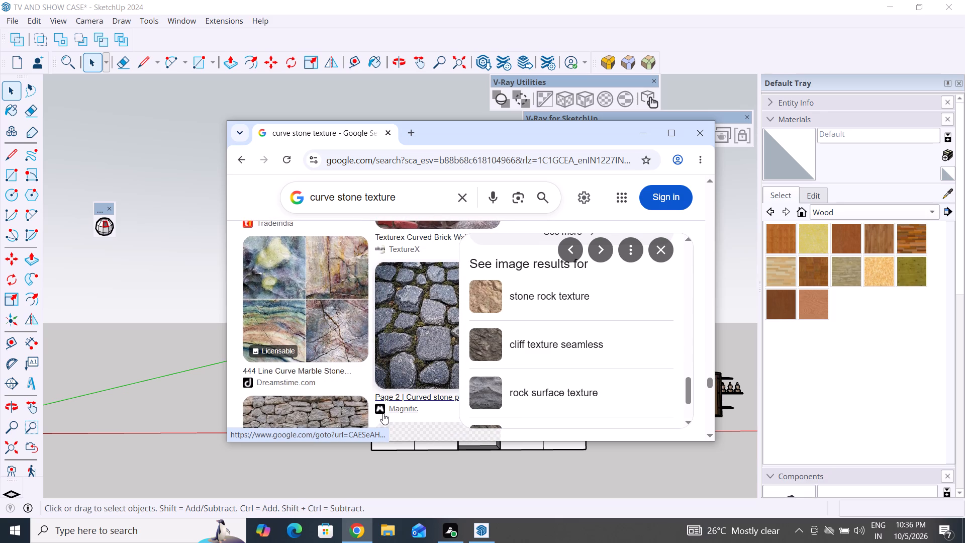
pyautogui.scroll(-3, 396, 380)
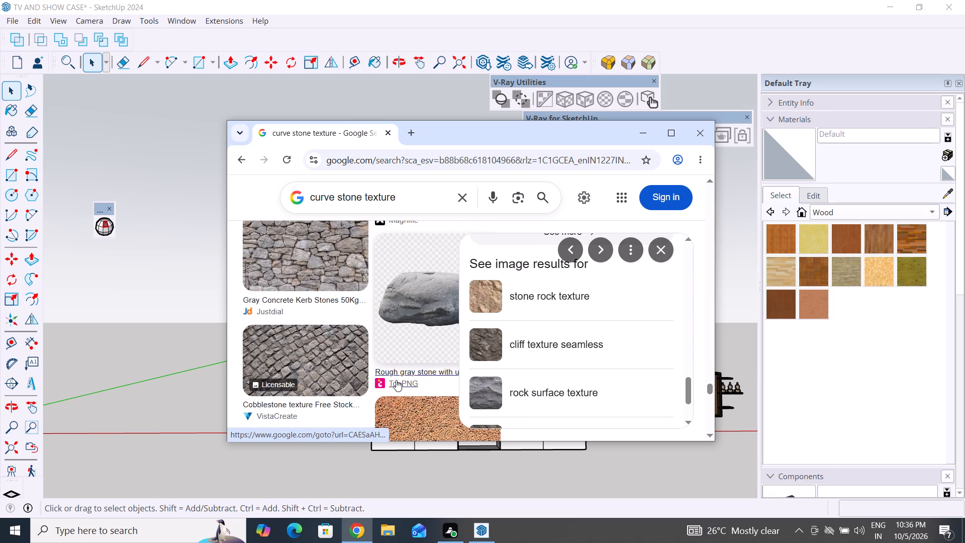
pyautogui.scroll(-5, 396, 380)
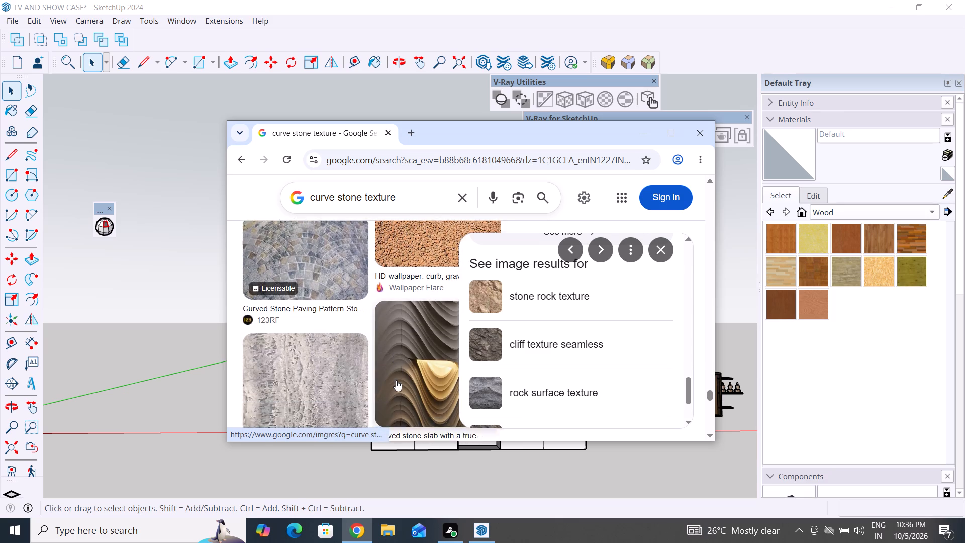
pyautogui.scroll(-7, 396, 380)
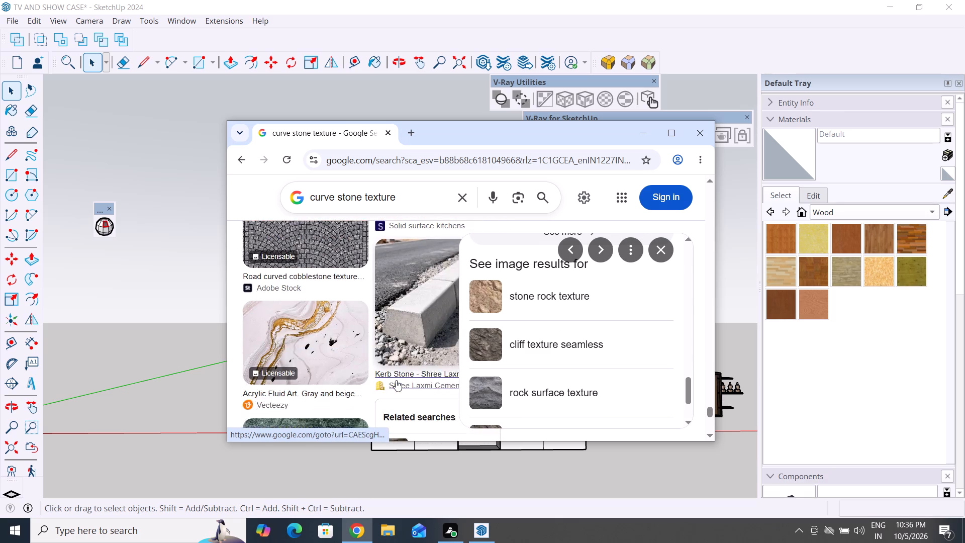
pyautogui.scroll(3, 396, 380)
# Preview the "Spectra Curved 40mm Laminate Worktop" image, look through the results beside it, and close the preview.
pyautogui.click(423, 342)
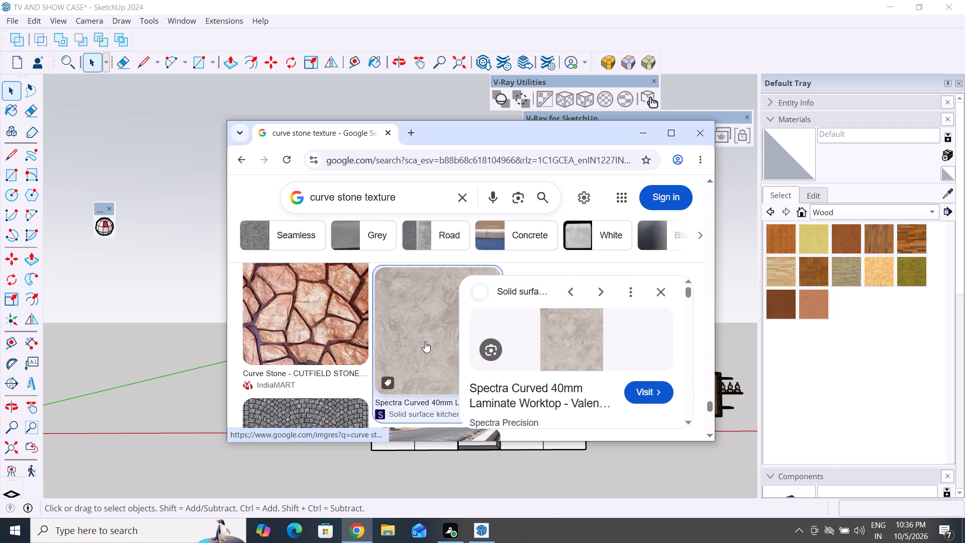
pyautogui.scroll(-6, 425, 341)
pyautogui.scroll(3, 425, 341)
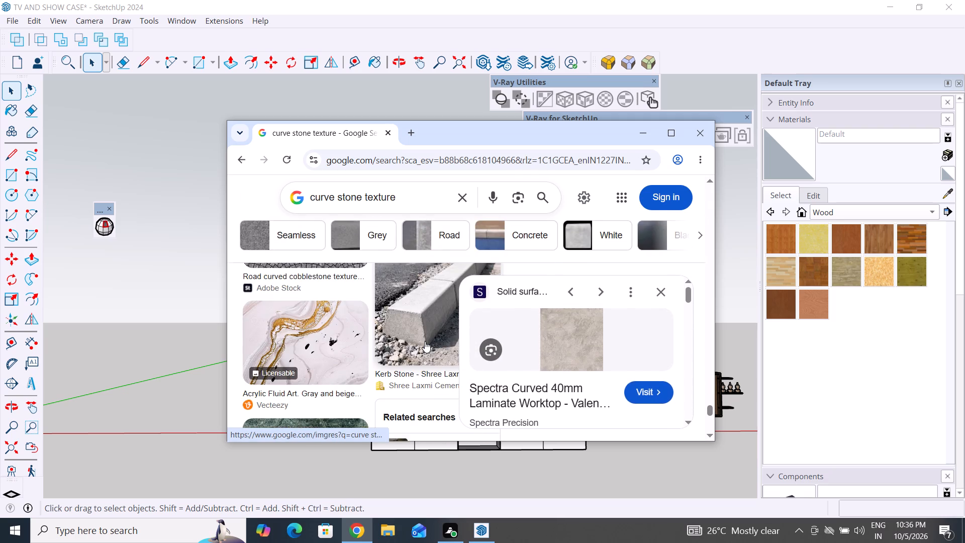
pyautogui.scroll(-8, 425, 341)
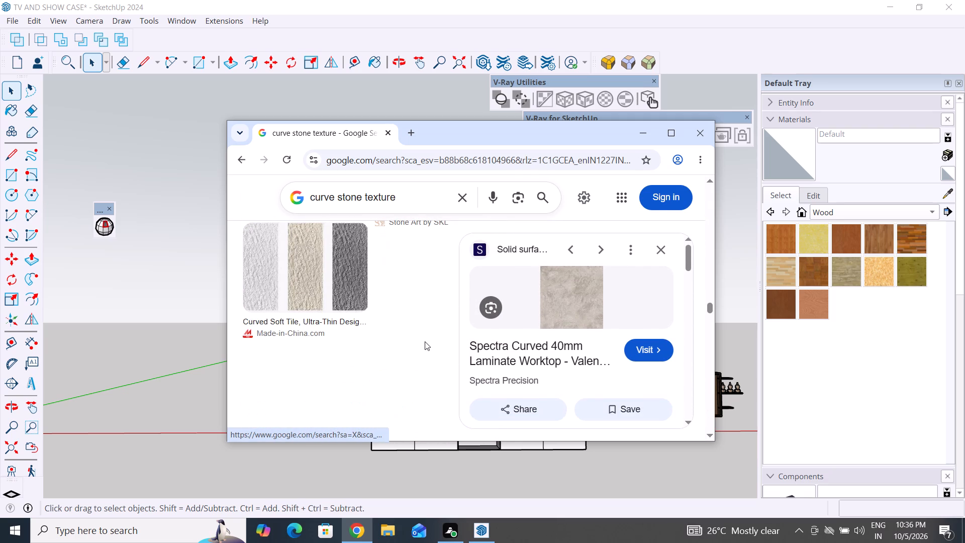
pyautogui.scroll(-2, 336, 351)
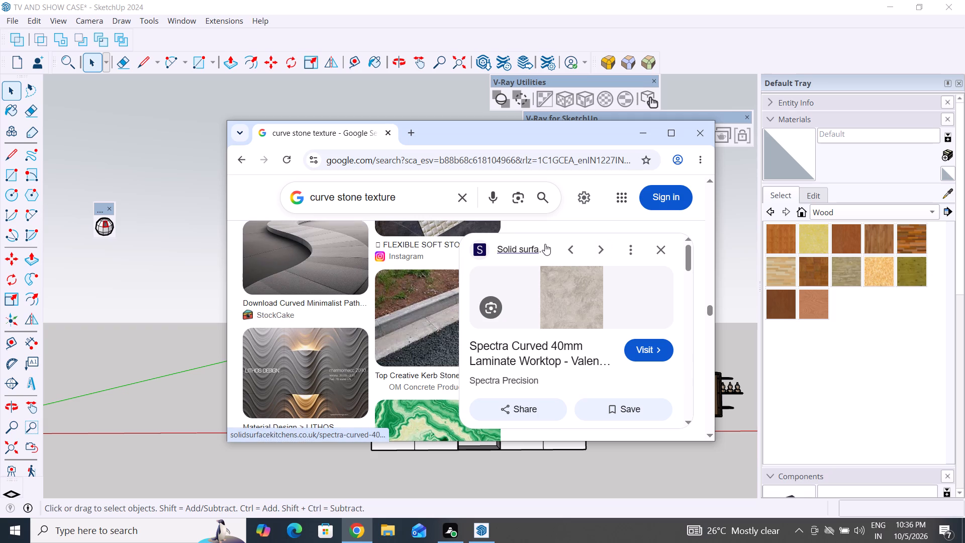
pyautogui.moveTo(545, 244); pyautogui.dragTo(670, 479)
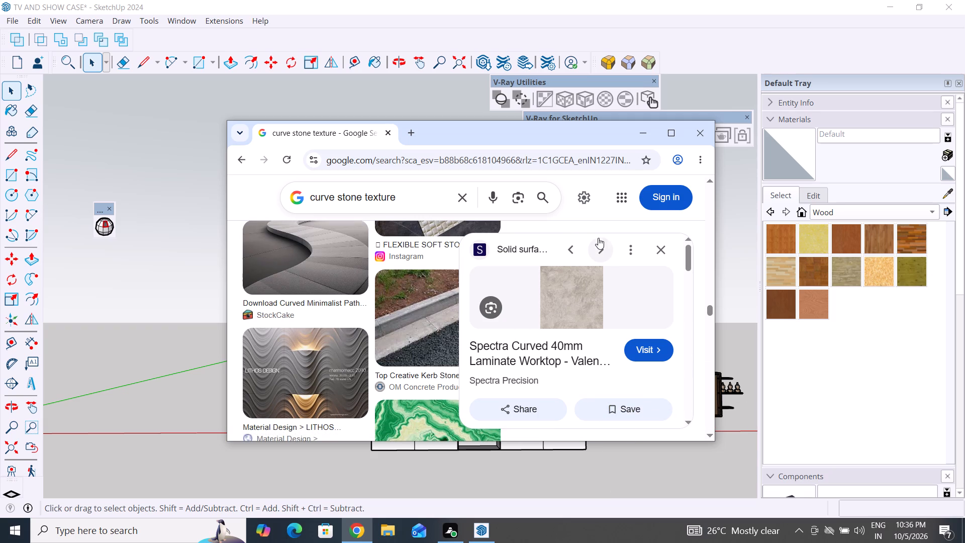
pyautogui.moveTo(584, 238); pyautogui.dragTo(603, 210)
pyautogui.click(466, 264)
pyautogui.moveTo(550, 239); pyautogui.dragTo(672, 349)
pyautogui.click(661, 250)
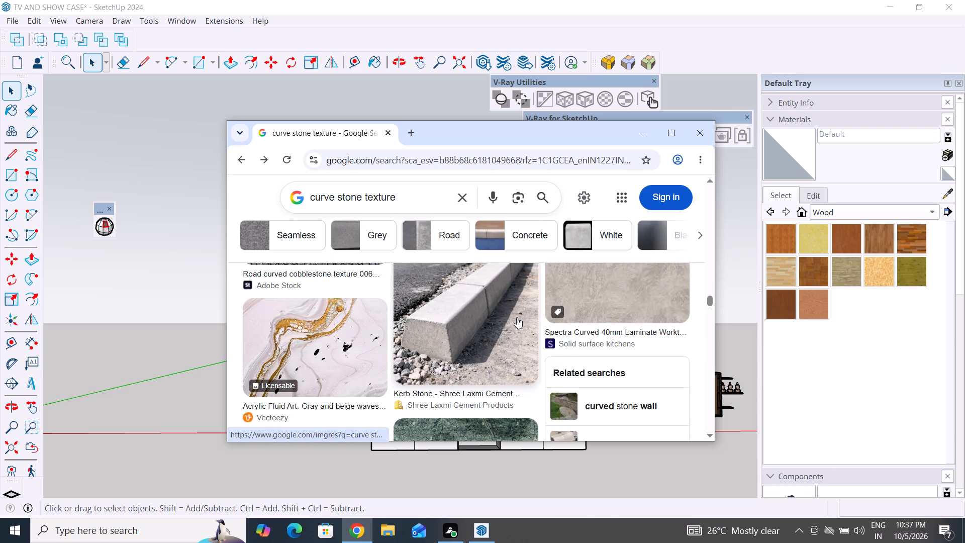
# Look further down the "curve stone texture" image results for a wavy or layered stone pattern.
pyautogui.scroll(-4, 509, 333)
pyautogui.scroll(2, 508, 334)
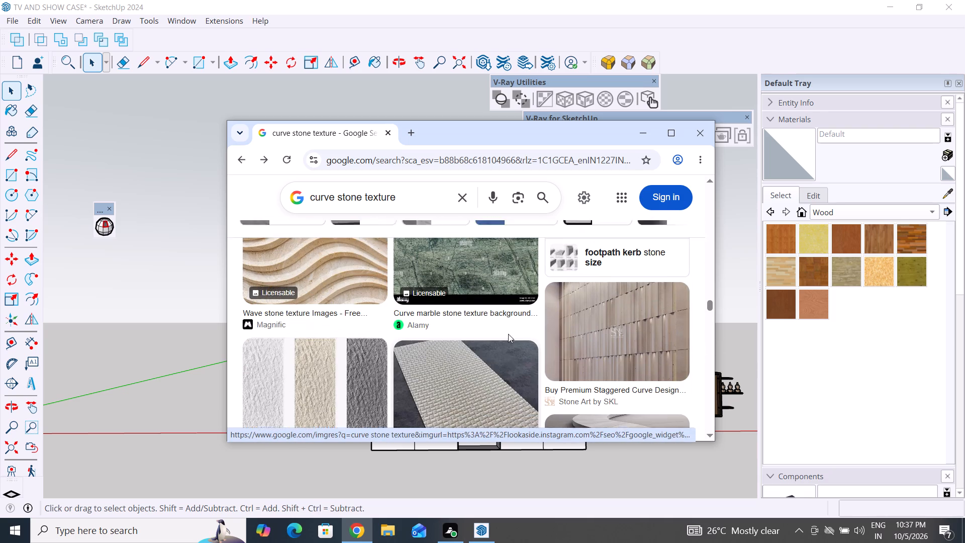
pyautogui.scroll(-8, 508, 334)
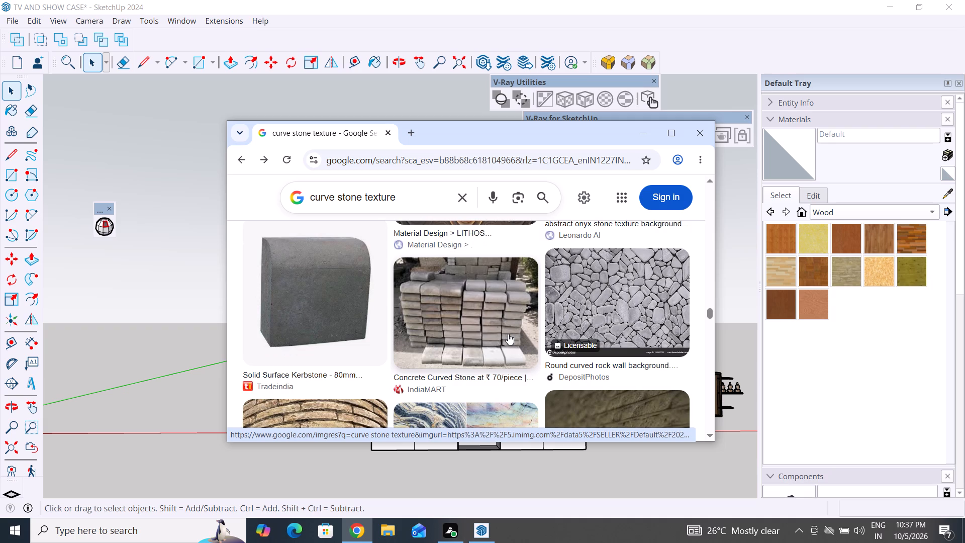
pyautogui.scroll(-1, 508, 334)
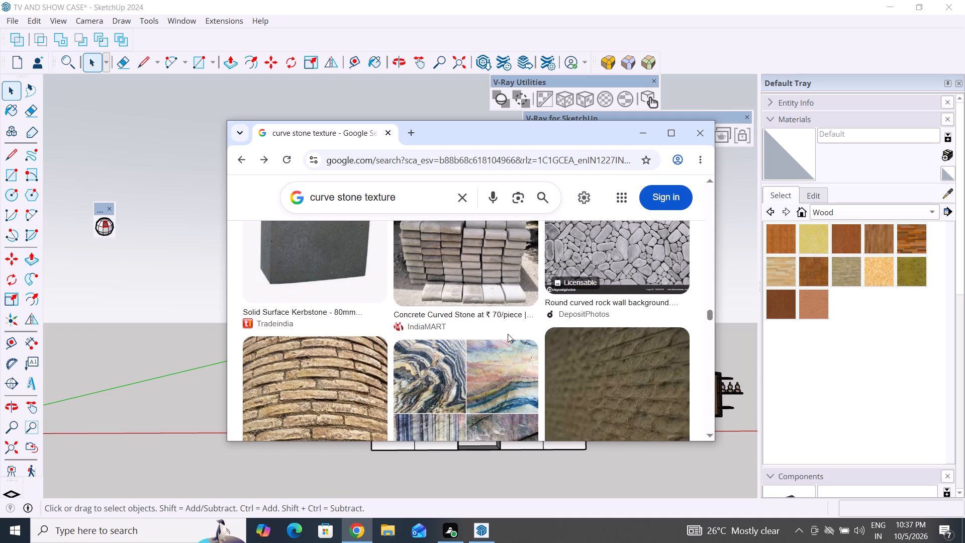
pyautogui.scroll(-4, 452, 373)
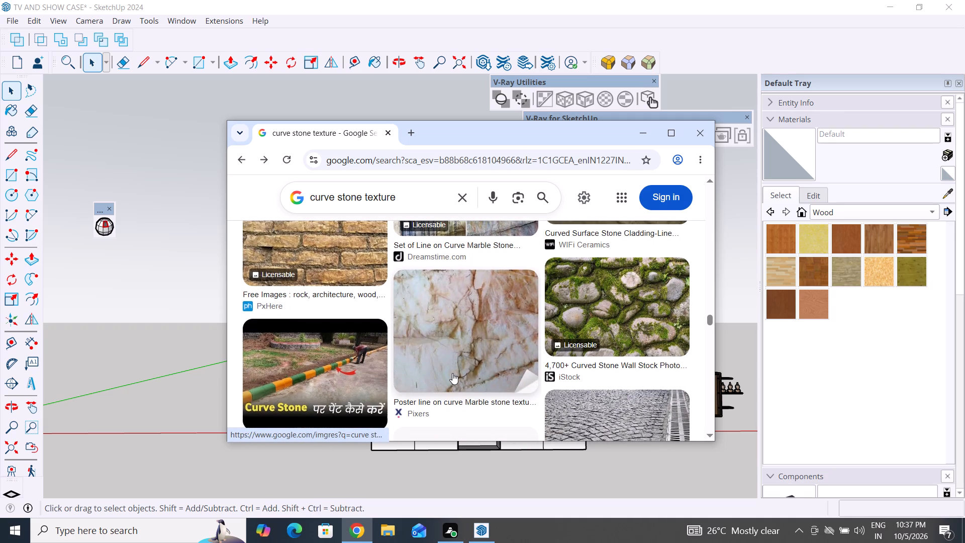
pyautogui.scroll(-4, 452, 373)
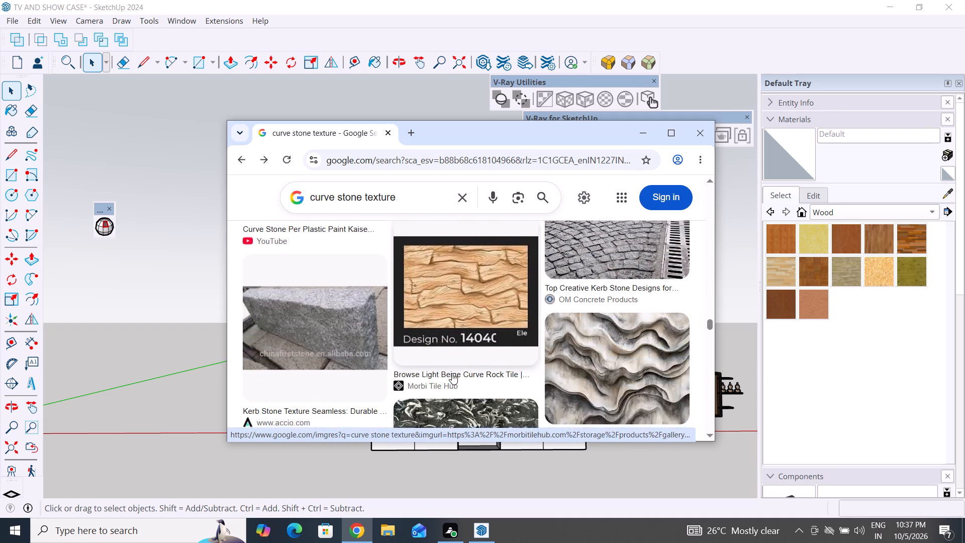
pyautogui.scroll(-1, 452, 373)
# Preview Magnific's "Contemporary stone texture" wavy image, move the browser clear of the TV unit, and examine the related wave textures.
pyautogui.click(624, 301)
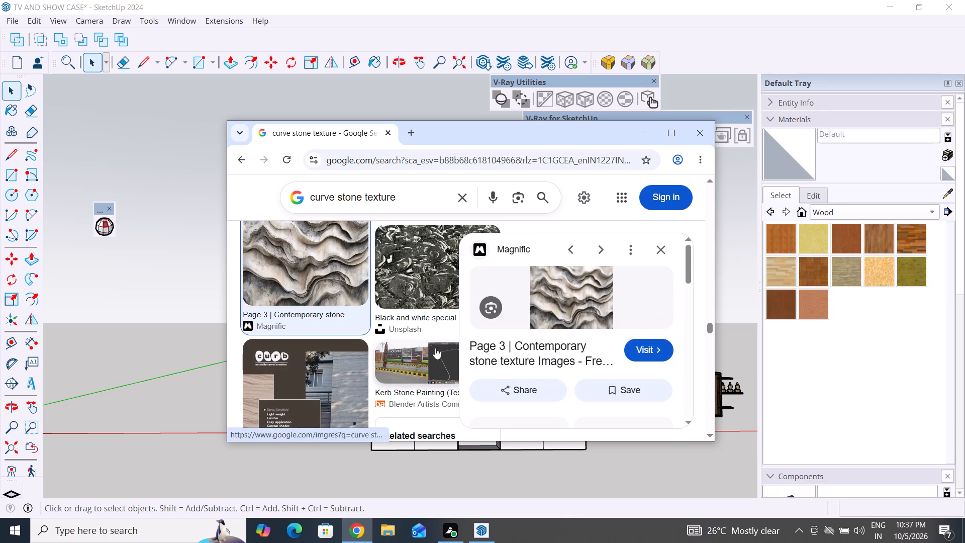
pyautogui.scroll(-2, 546, 313)
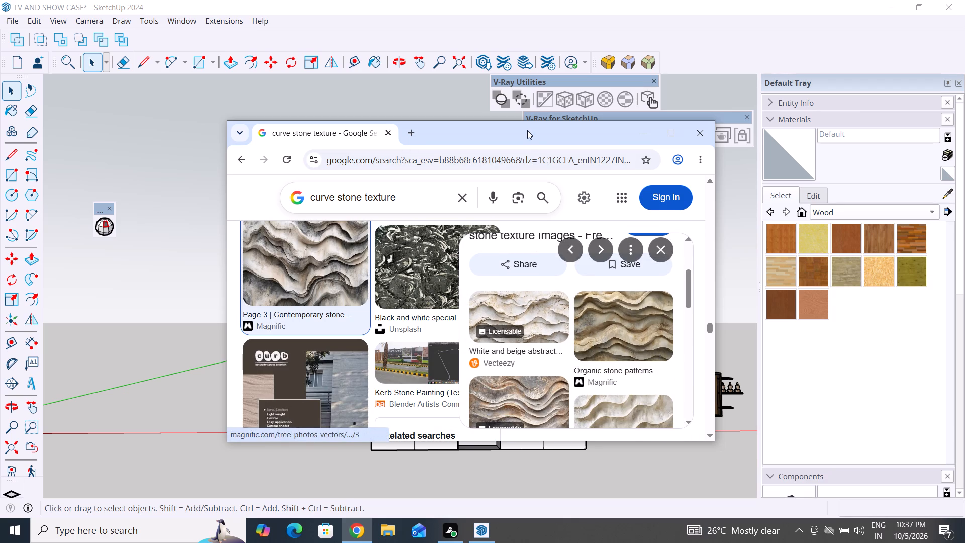
pyautogui.moveTo(527, 130); pyautogui.dragTo(164, 105)
pyautogui.scroll(-3, 267, 336)
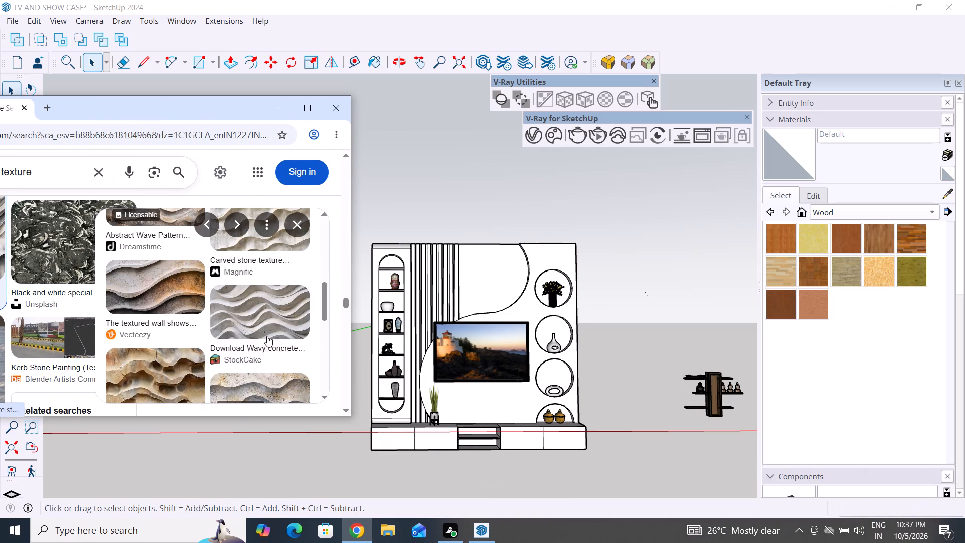
pyautogui.scroll(6, 267, 336)
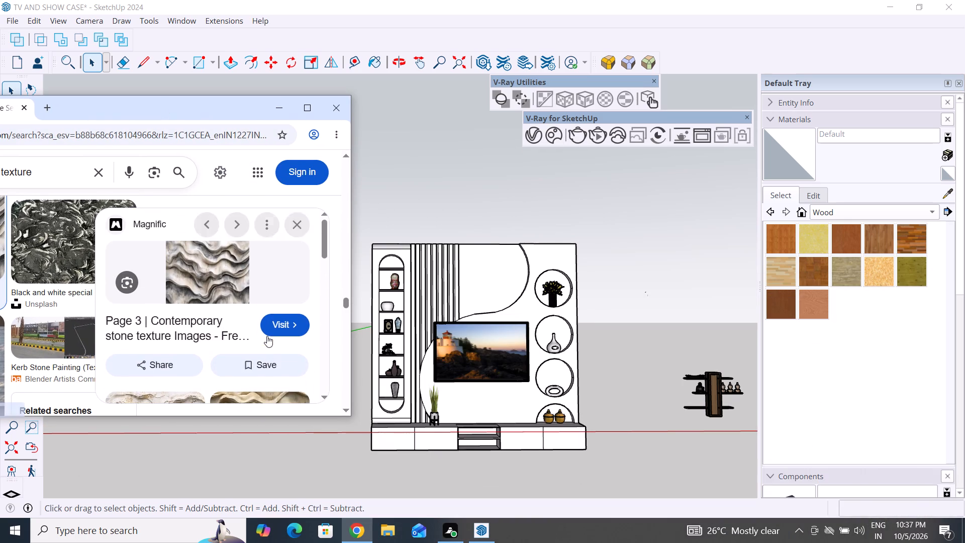
pyautogui.scroll(-2, 267, 336)
pyautogui.scroll(3, 267, 336)
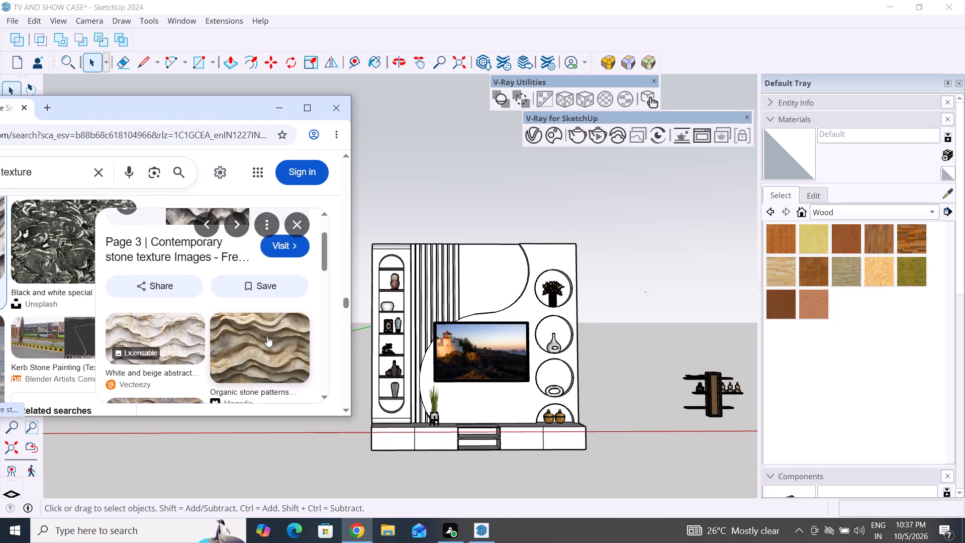
pyautogui.scroll(-3, 267, 336)
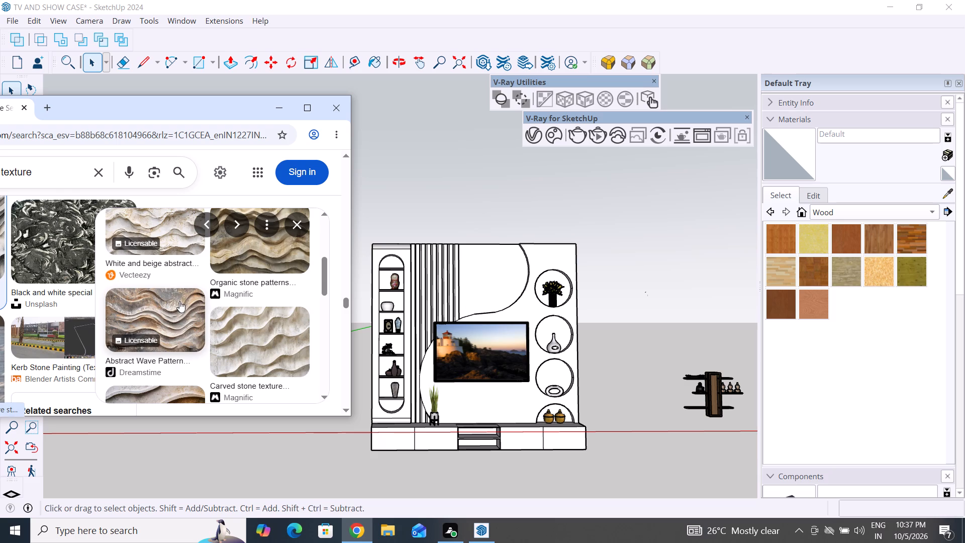
pyautogui.scroll(2, 179, 301)
# Save Vecteezy's white and beige abstract wavy stone image as the JPEG "CURV STONE TEXTURE" in SKETCH UP REFARENCDE, and close the browser.
pyautogui.click(178, 349)
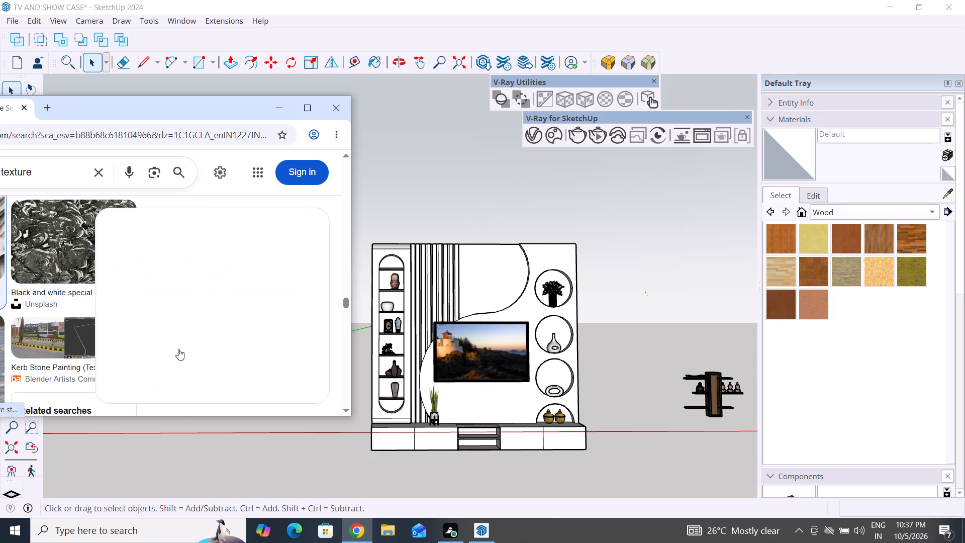
pyautogui.rightClick(215, 274)
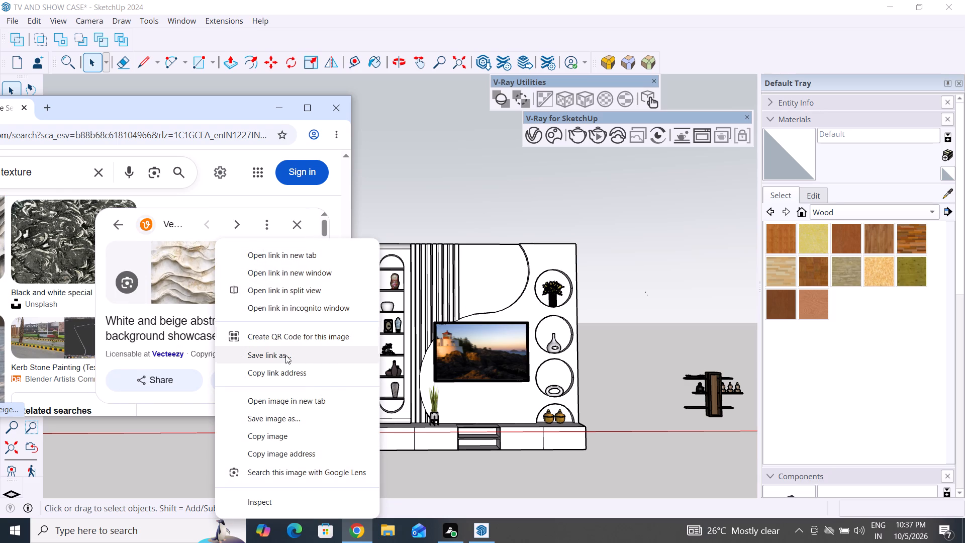
pyautogui.moveTo(285, 359); pyautogui.dragTo(281, 420)
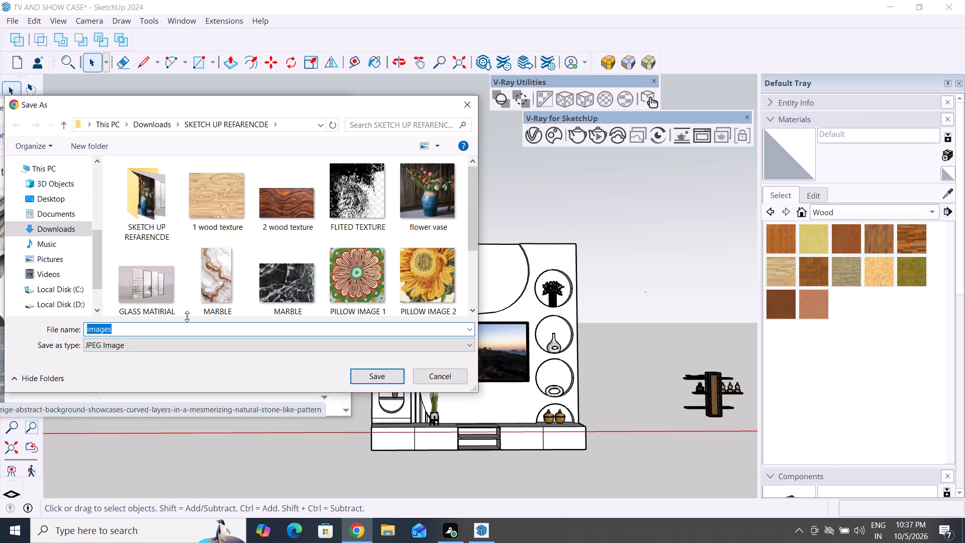
pyautogui.press('BackSpace')
pyautogui.write('CU')
pyautogui.write('RV STON')
pyautogui.write('E')
pyautogui.press('space')
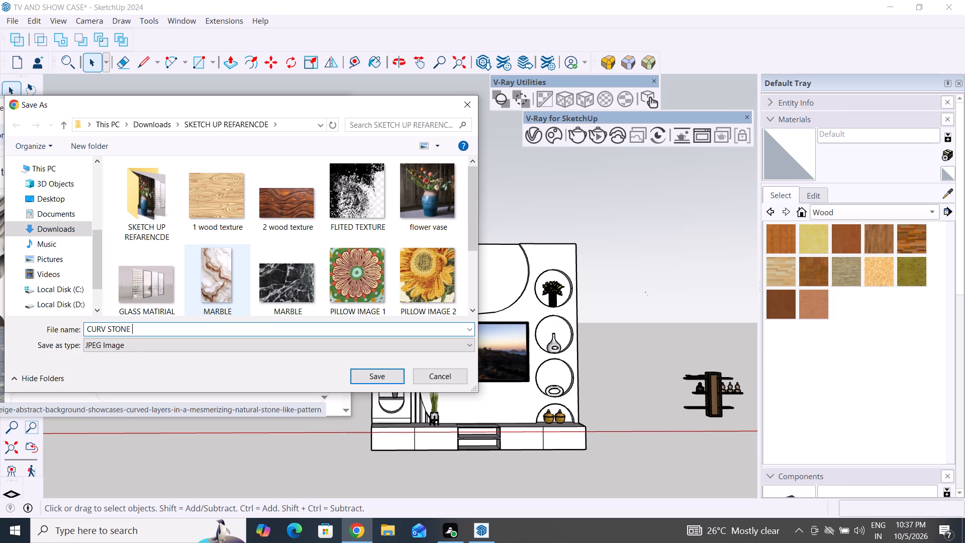
pyautogui.press('t')
pyautogui.write('EXTU')
pyautogui.press('r')
pyautogui.press('e')
pyautogui.click(377, 373)
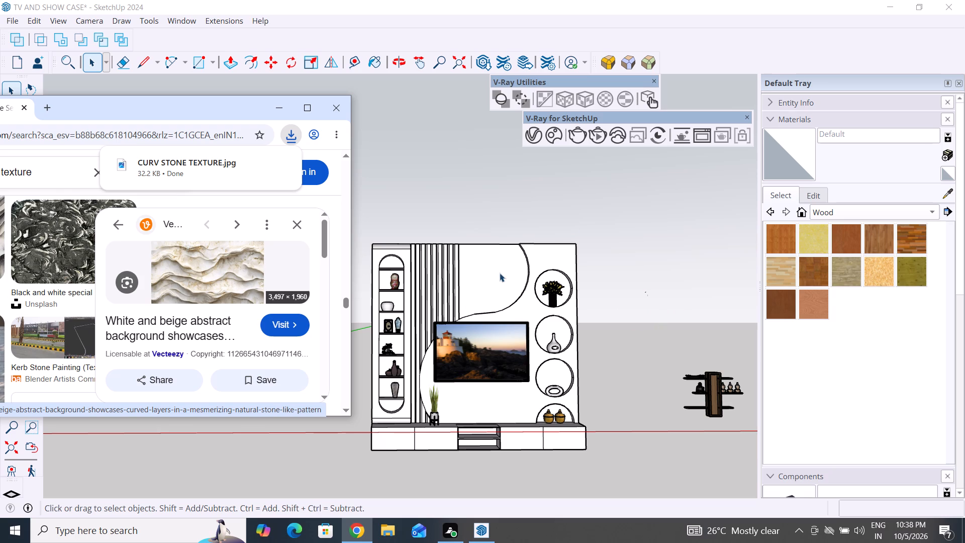
pyautogui.click(334, 106)
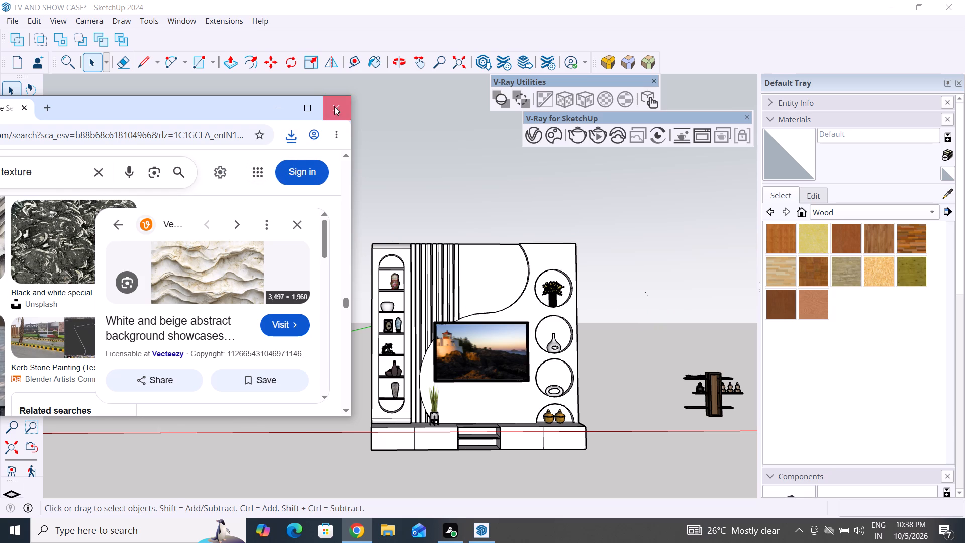
# In SketchUp, select the curved back panel face above the TV and open the V-Ray Asset Editor.
pyautogui.click(489, 276)
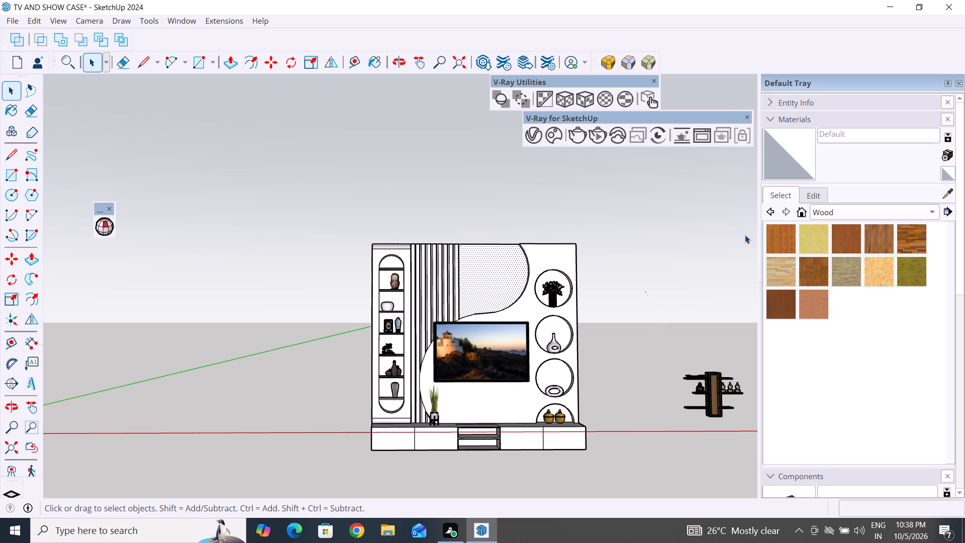
pyautogui.click(534, 136)
pyautogui.scroll(3, 604, 378)
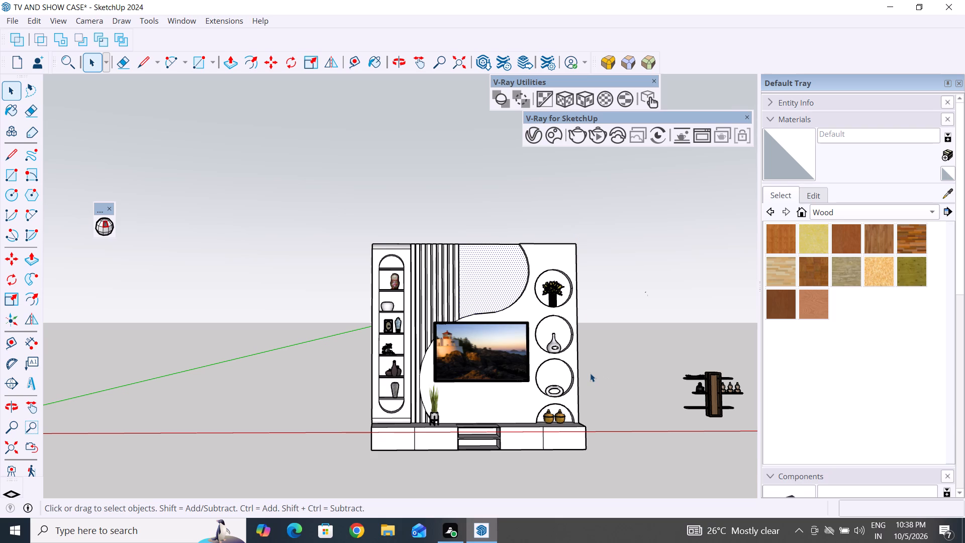
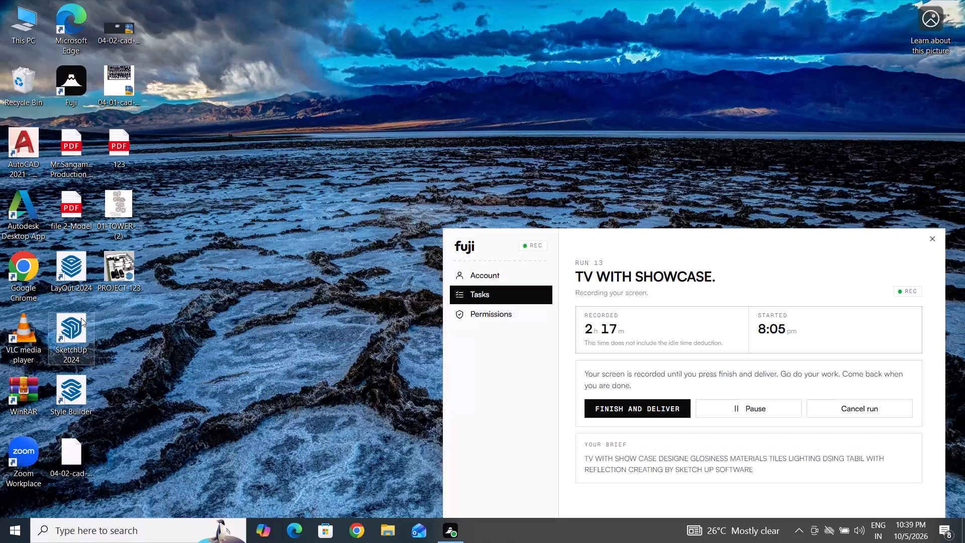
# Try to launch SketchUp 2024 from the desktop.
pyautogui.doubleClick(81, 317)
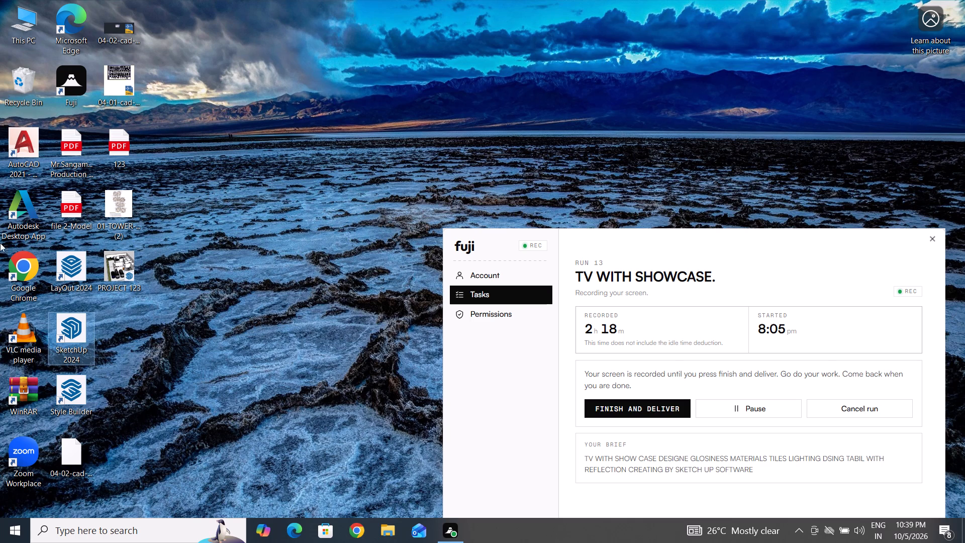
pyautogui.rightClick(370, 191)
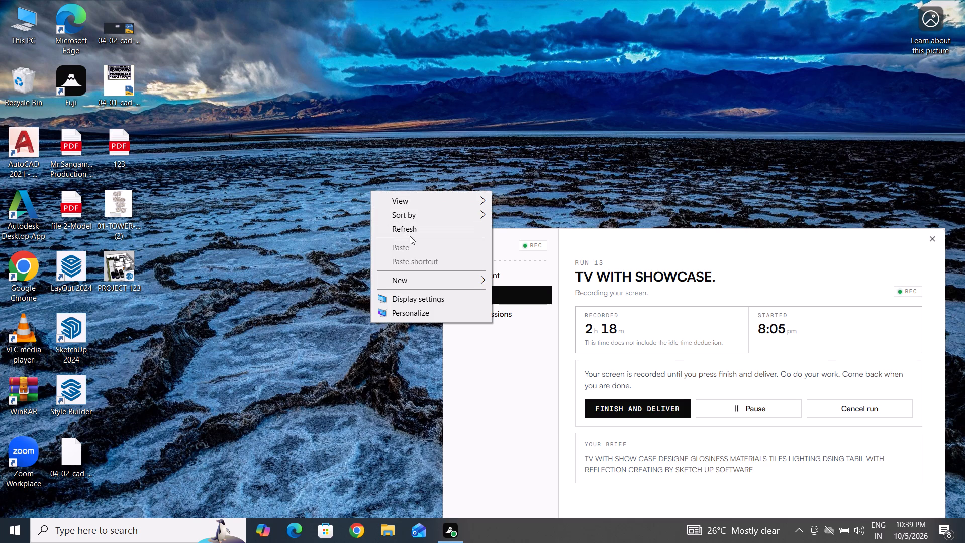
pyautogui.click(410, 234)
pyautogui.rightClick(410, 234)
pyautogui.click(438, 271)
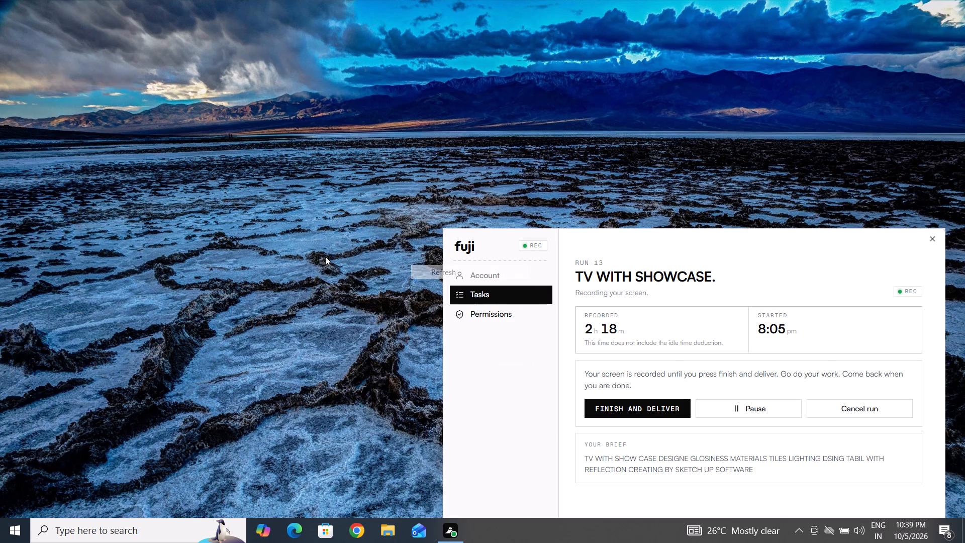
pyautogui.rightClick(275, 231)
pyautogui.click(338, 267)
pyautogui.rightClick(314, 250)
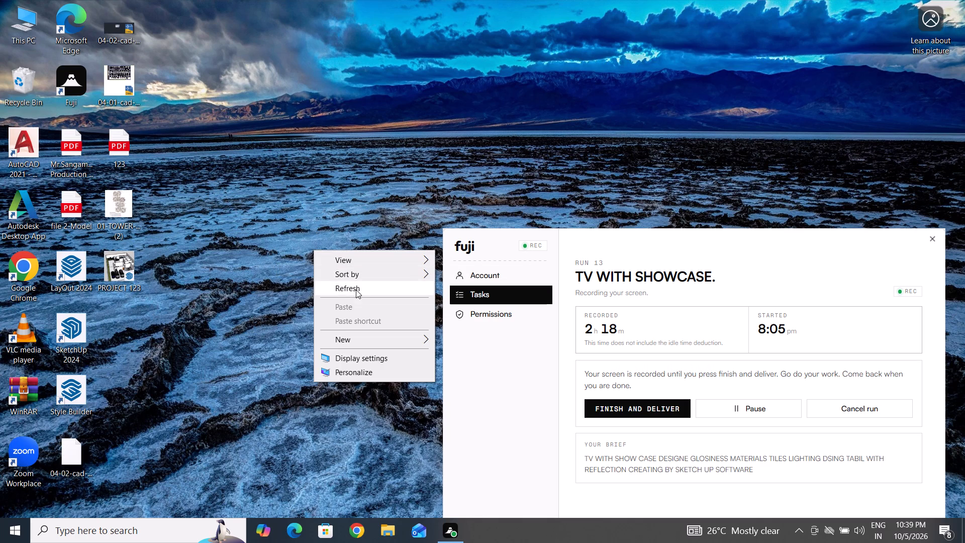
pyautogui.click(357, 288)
# Launch SketchUp 2024 from the desktop.
pyautogui.tripleClick(82, 328)
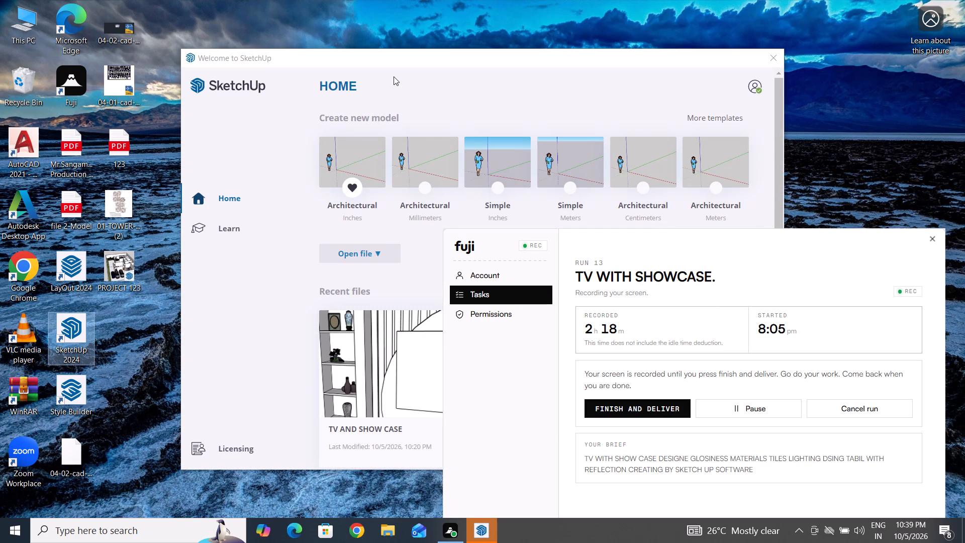
# Browse the recent files on the SketchUp welcome screen for the TV and showcase model.
pyautogui.scroll(-2, 306, 224)
pyautogui.scroll(-2, 383, 222)
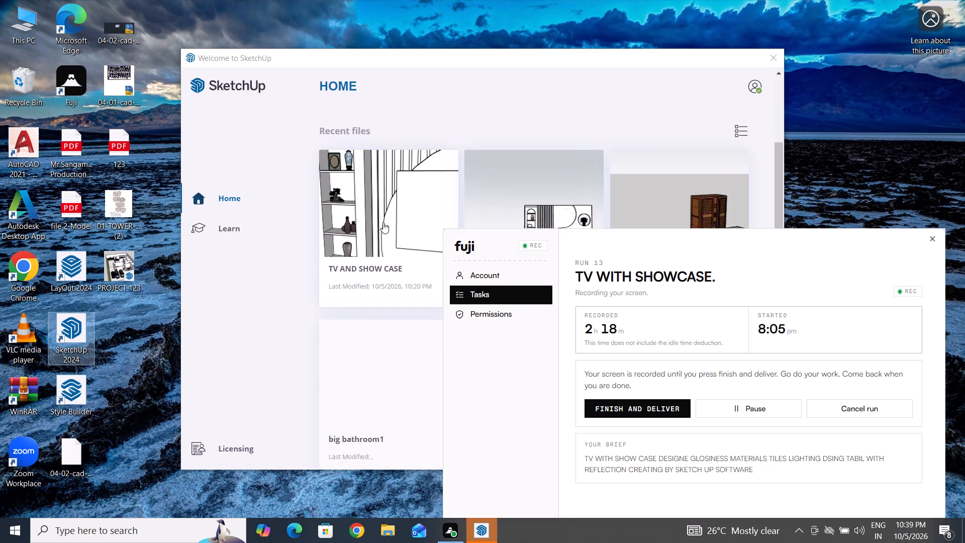
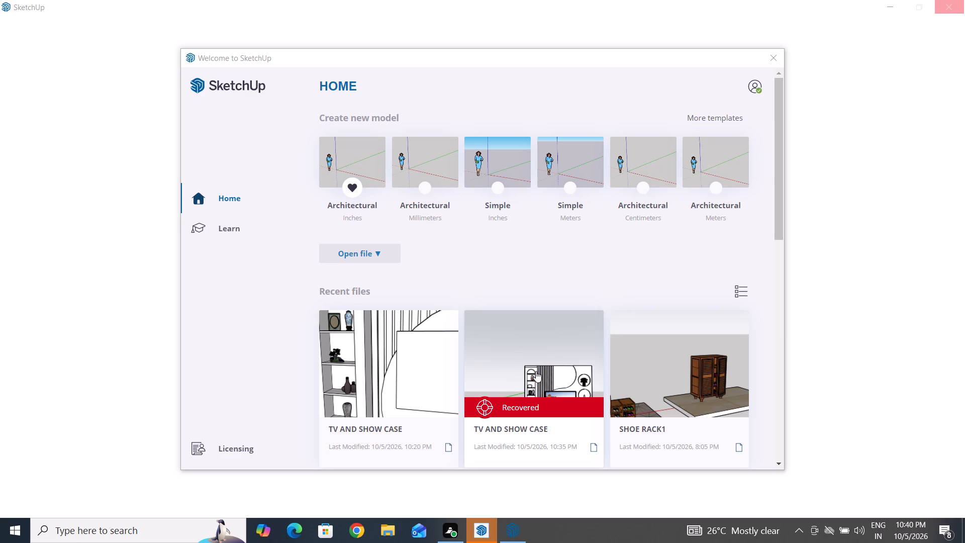
# Open the recovered version of the TV AND SHOW CASE model and ignore the extension update notice.
pyautogui.scroll(-2, 530, 390)
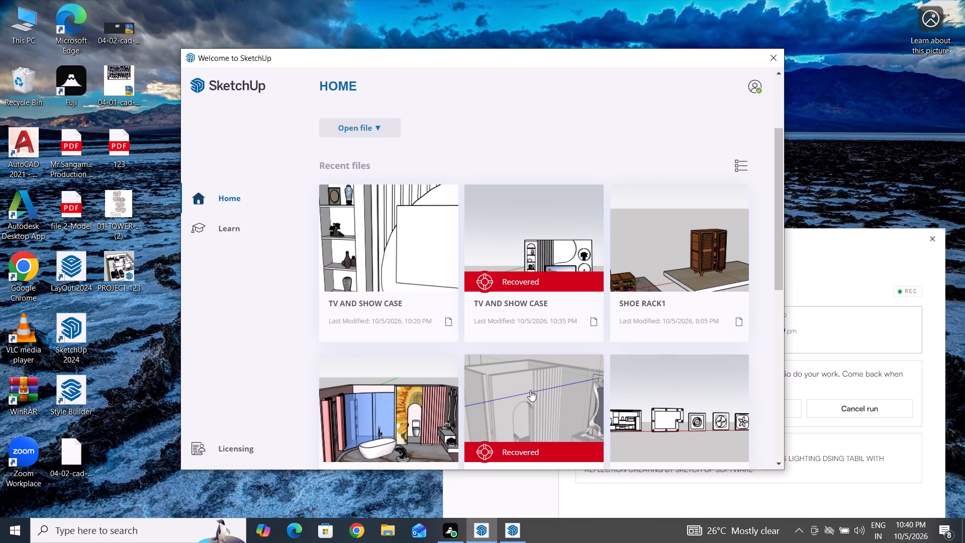
pyautogui.scroll(2, 533, 386)
pyautogui.click(546, 357)
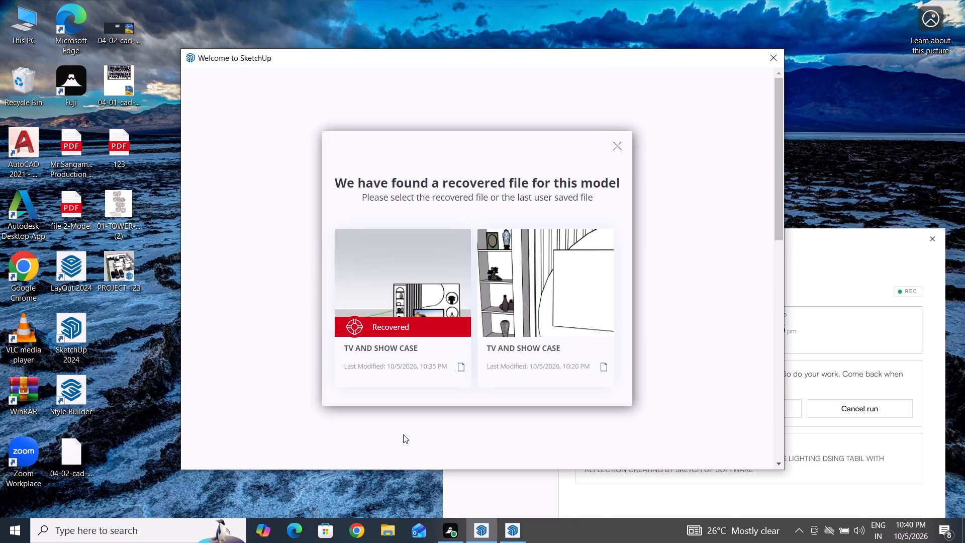
pyautogui.click(437, 278)
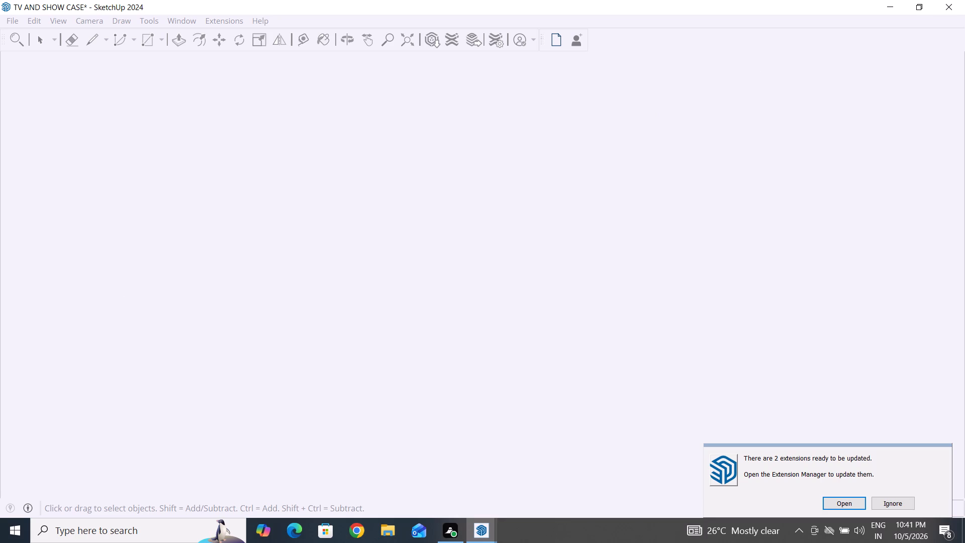
pyautogui.click(900, 505)
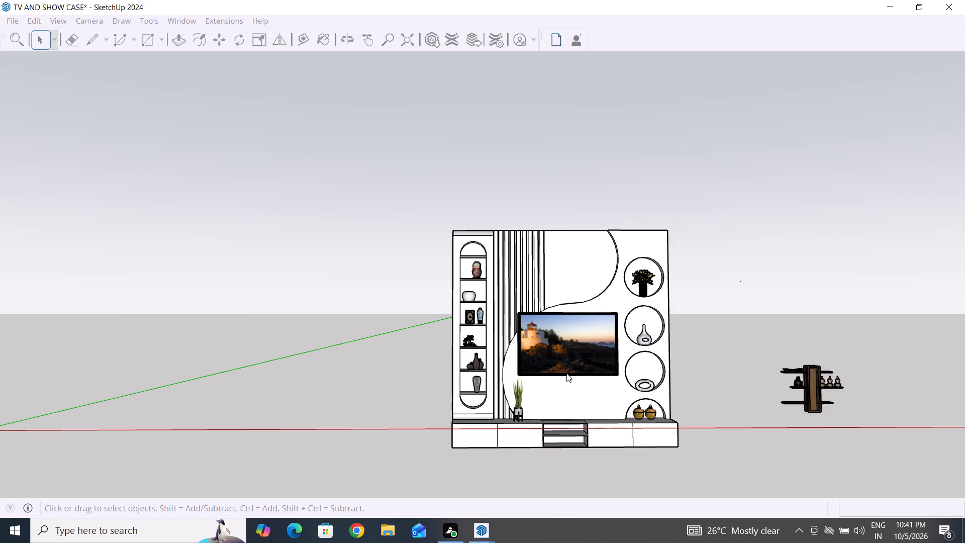
# Delete the television with the lighthouse picture from the showcase wall.
pyautogui.scroll(3, 617, 293)
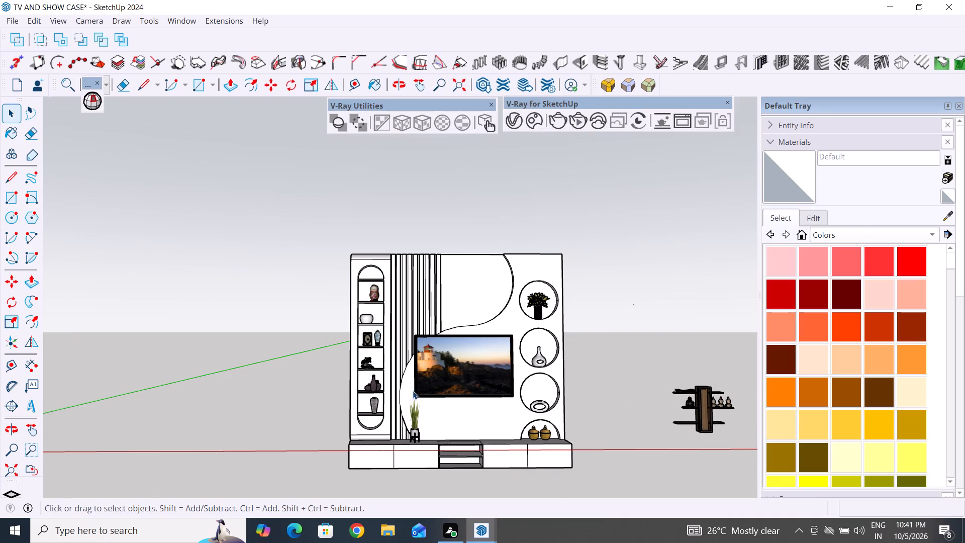
pyautogui.scroll(5, 427, 367)
pyautogui.moveTo(505, 377); pyautogui.dragTo(501, 494, button='middle')
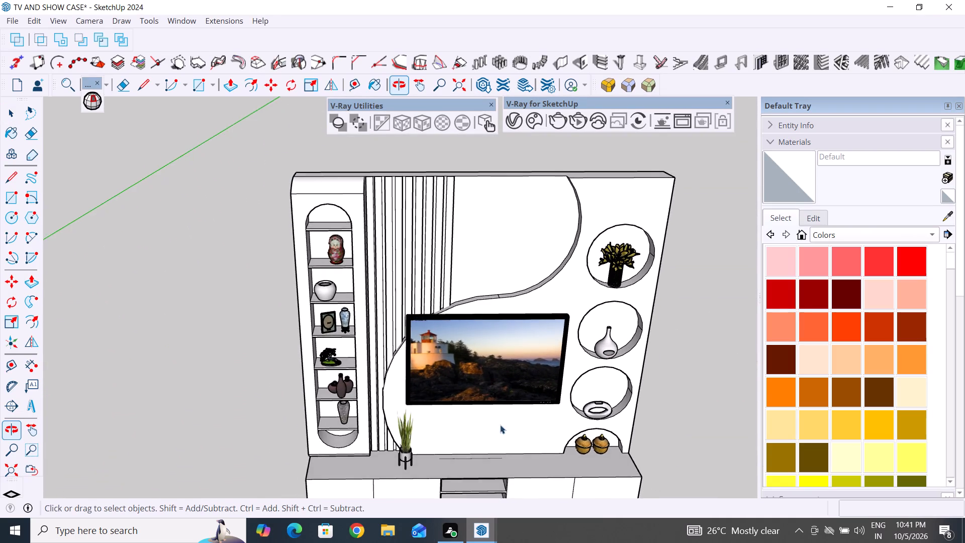
pyautogui.scroll(3, 509, 378)
pyautogui.click(490, 365)
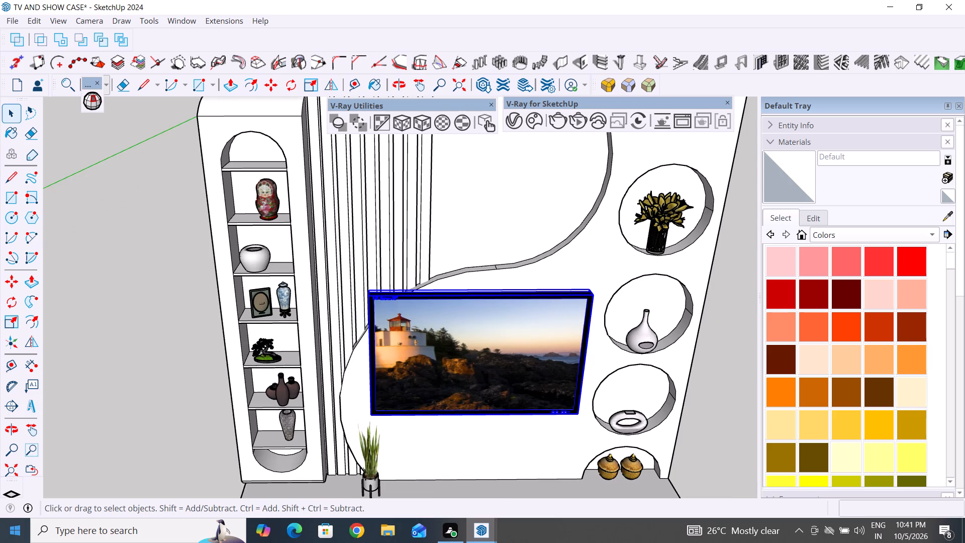
pyautogui.press('Delete')
# Draw an upright rectangle about 4' 11" by 3' 4 1/2", locked to the green axis, in the open space beside the showcase.
pyautogui.scroll(-6, 0, 171)
pyautogui.scroll(-1, 0, 0)
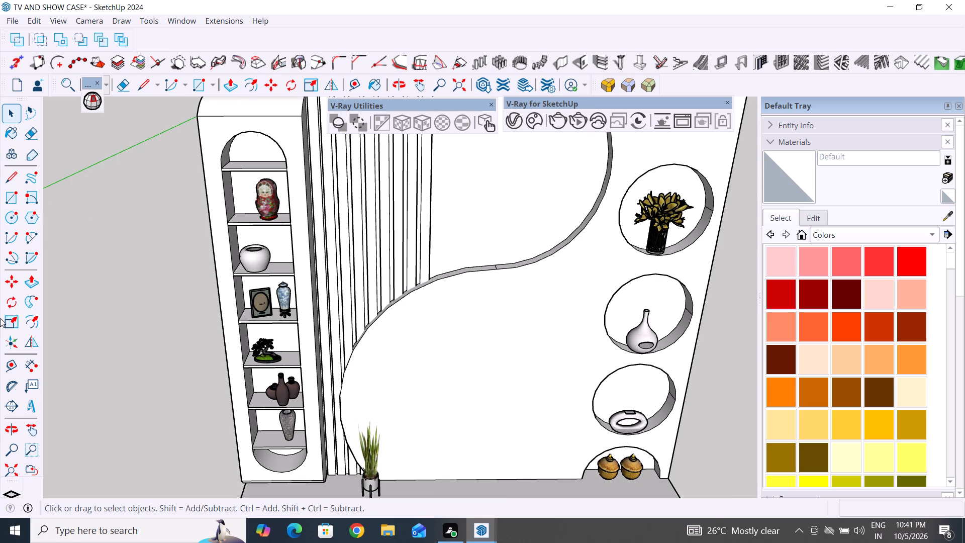
pyautogui.scroll(-5, 276, 302)
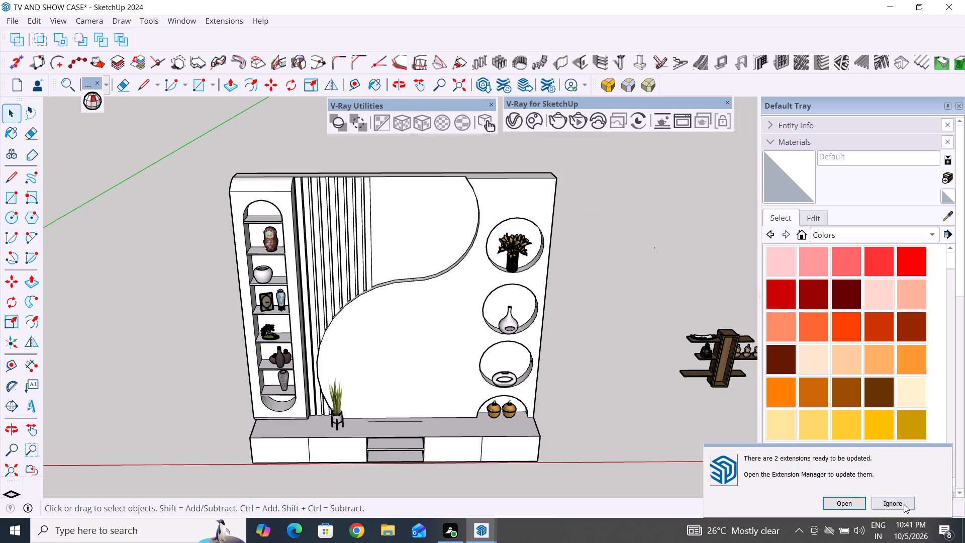
pyautogui.click(904, 506)
pyautogui.scroll(-12, 495, 355)
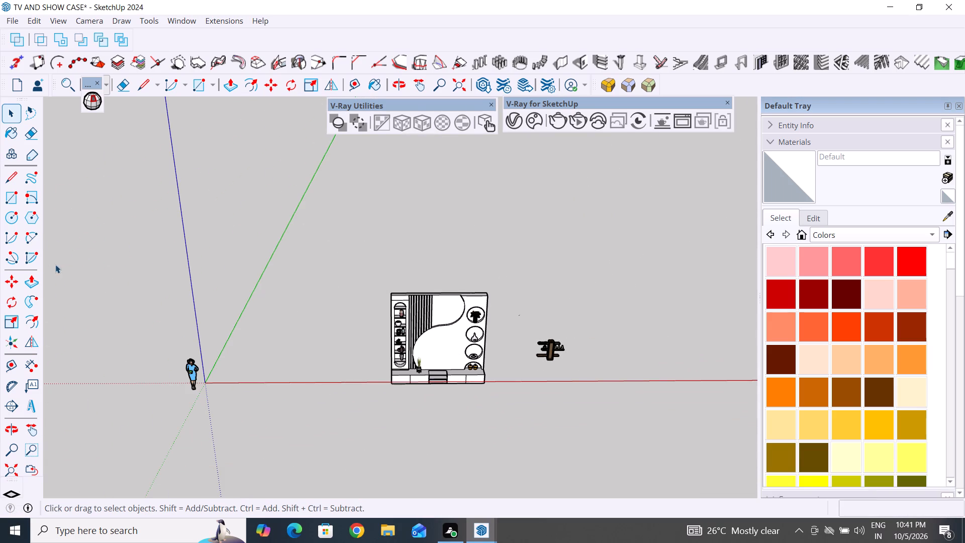
pyautogui.click(14, 190)
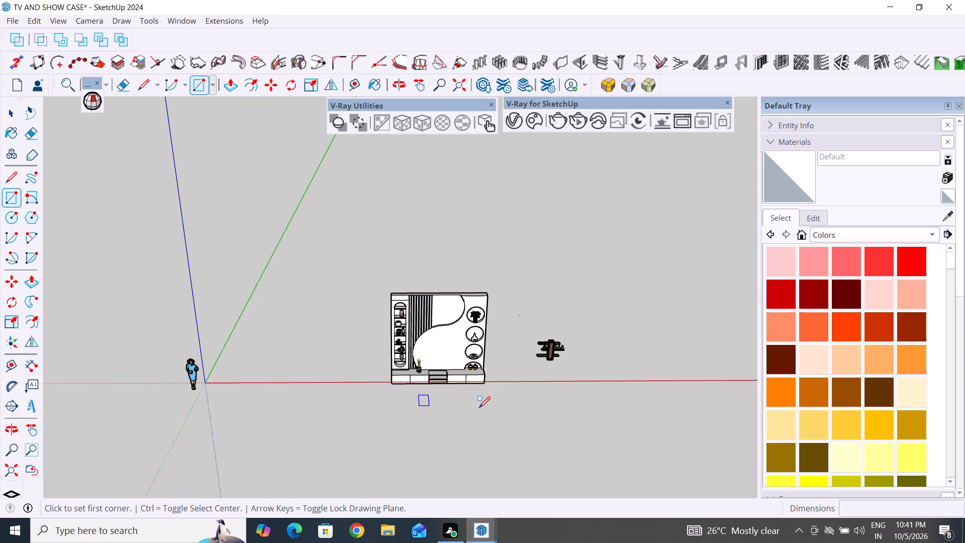
pyautogui.scroll(8, 488, 395)
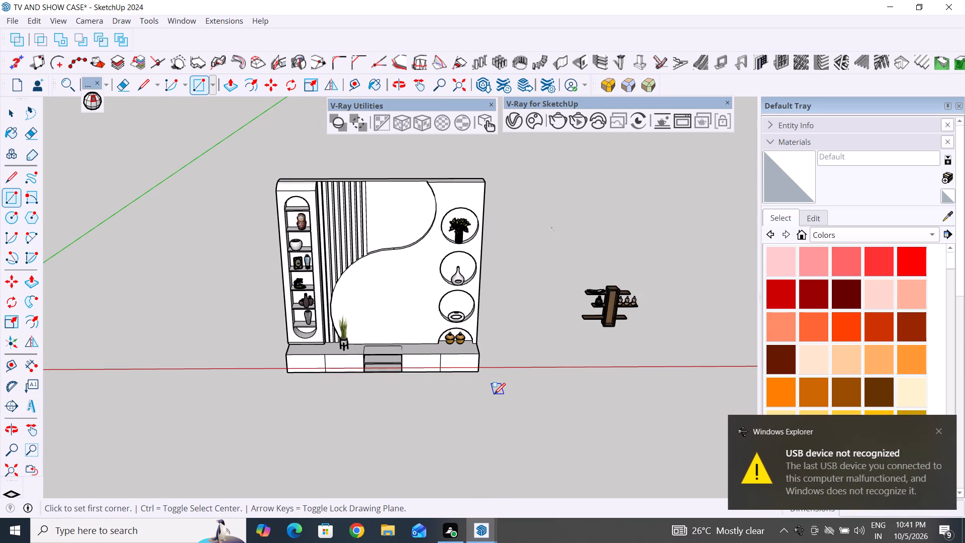
pyautogui.click(936, 430)
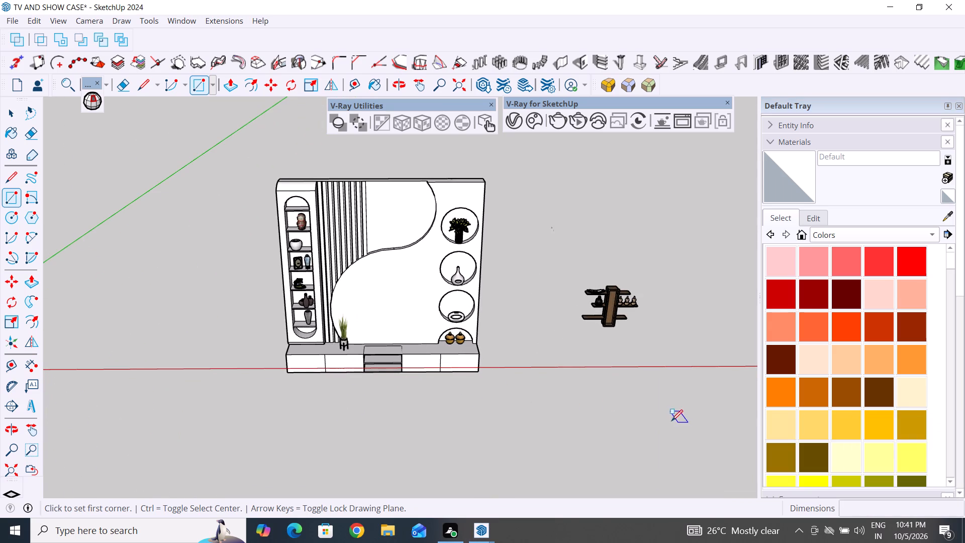
pyautogui.press('Right')
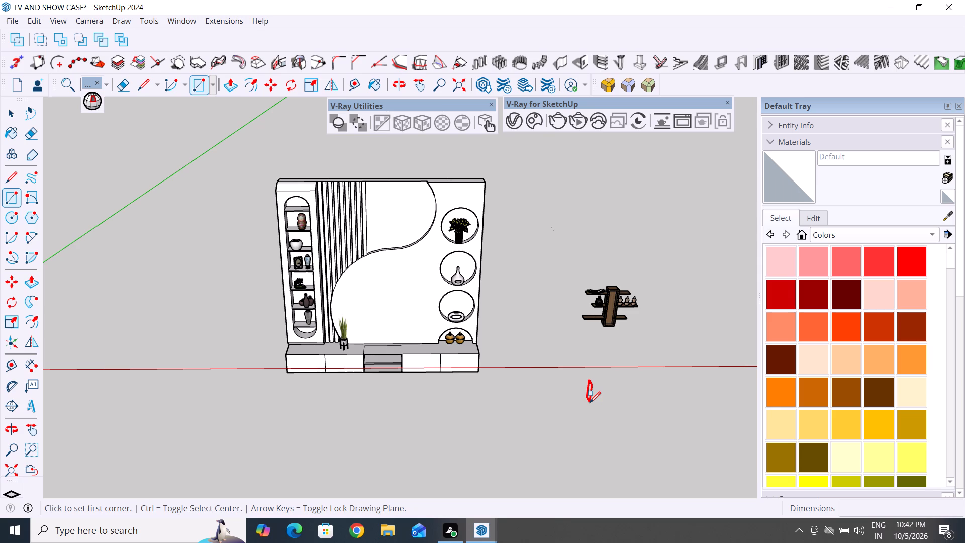
pyautogui.press('Down')
pyautogui.press('Up')
pyautogui.press('Left')
pyautogui.moveTo(589, 402); pyautogui.dragTo(654, 355)
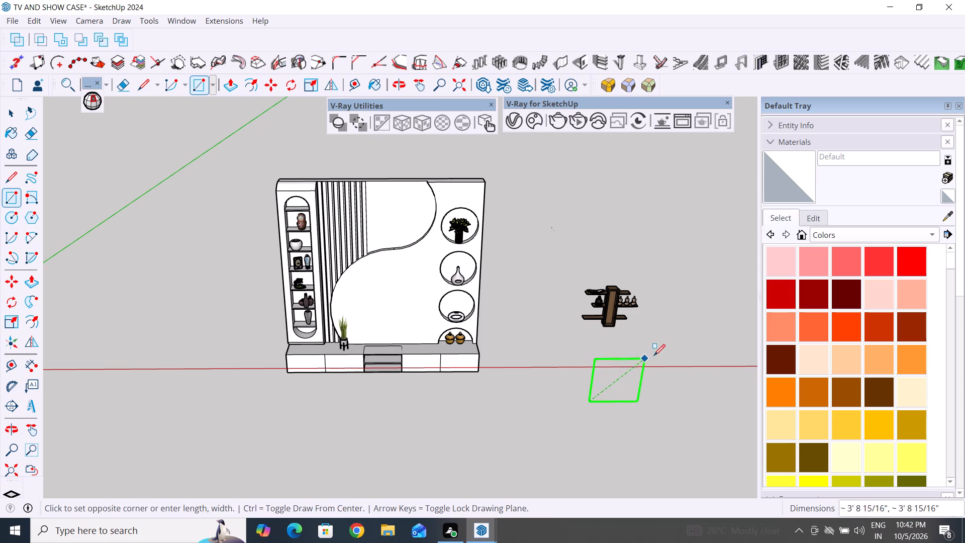
pyautogui.moveTo(654, 355); pyautogui.dragTo(664, 360)
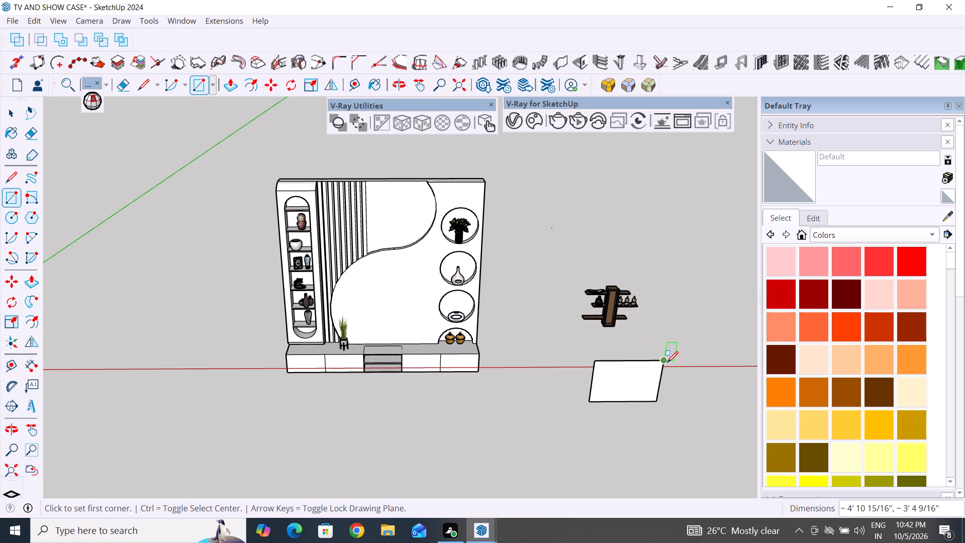
pyautogui.click(7, 109)
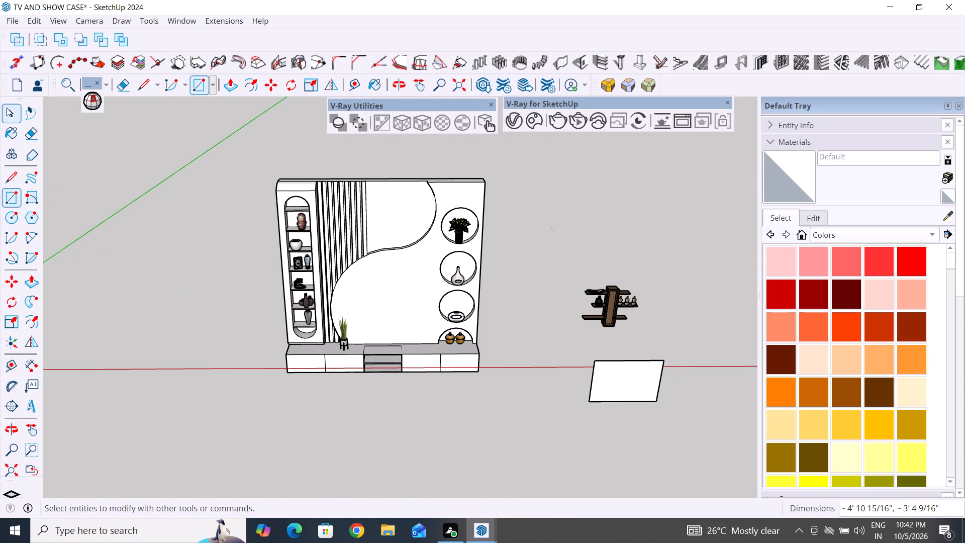
# Push/pull the new rectangle into a panel about 3 7/16" thick.
pyautogui.moveTo(551, 399); pyautogui.dragTo(641, 523, button='middle')
pyautogui.scroll(5, 628, 363)
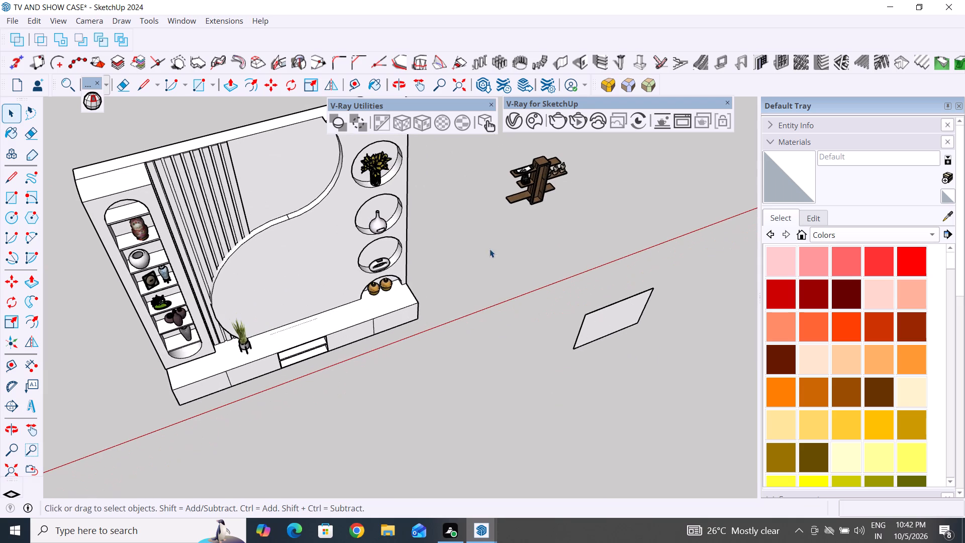
pyautogui.click(232, 82)
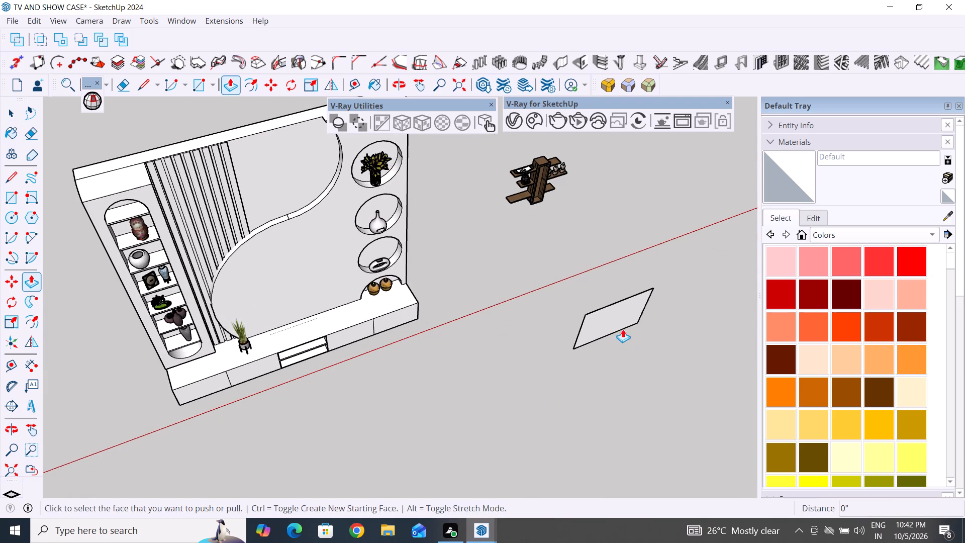
pyautogui.click(623, 320)
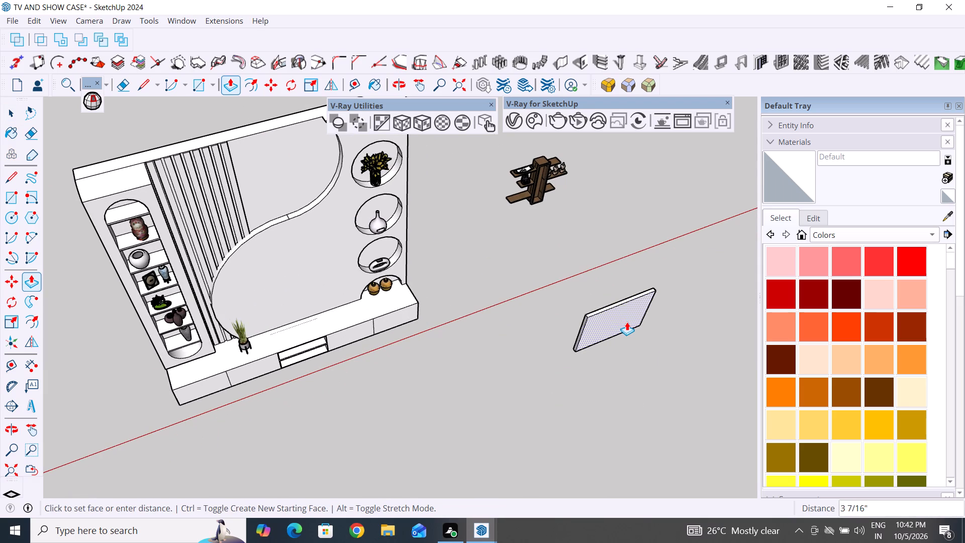
pyautogui.click(627, 322)
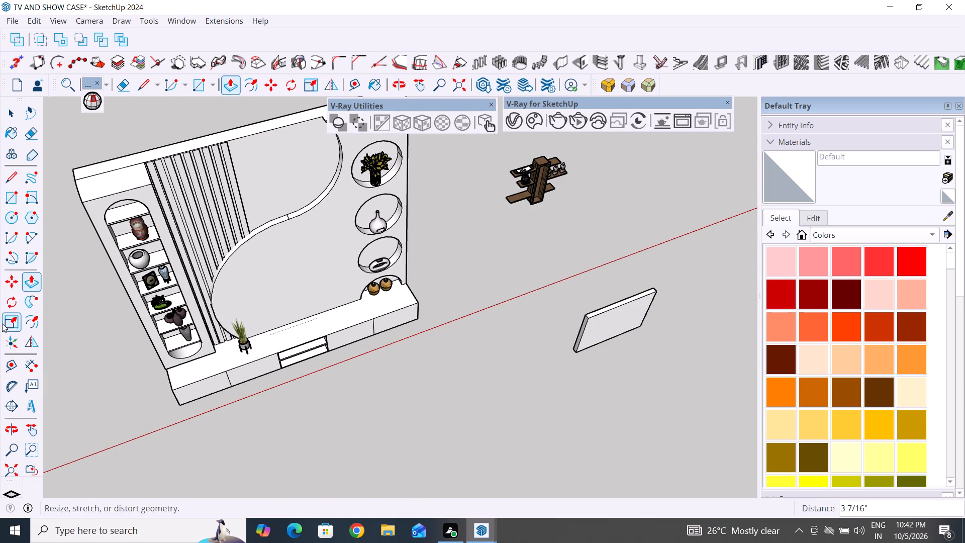
pyautogui.click(11, 115)
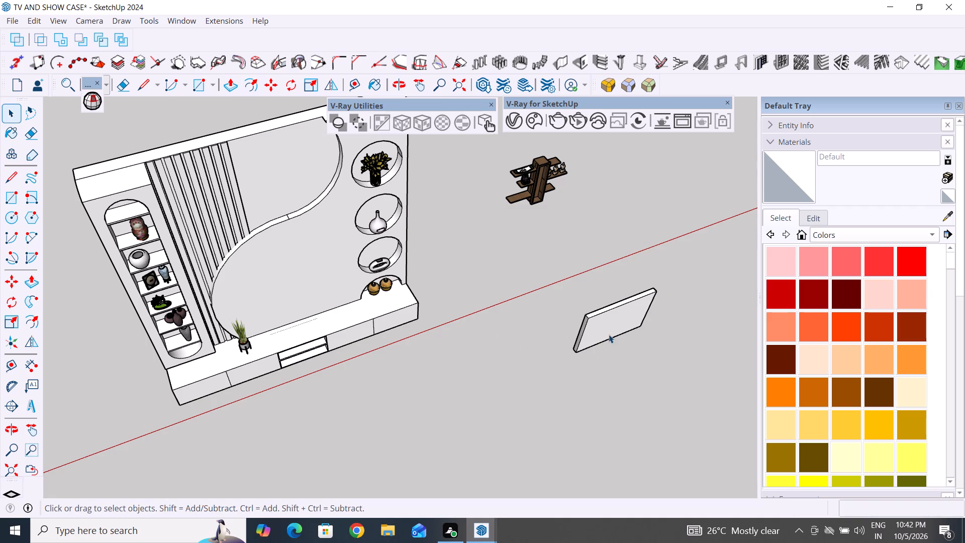
# Make the whole extruded panel, with all its faces and edges, a group.
pyautogui.tripleClick(624, 309)
pyautogui.click(624, 308)
pyautogui.rightClick(624, 308)
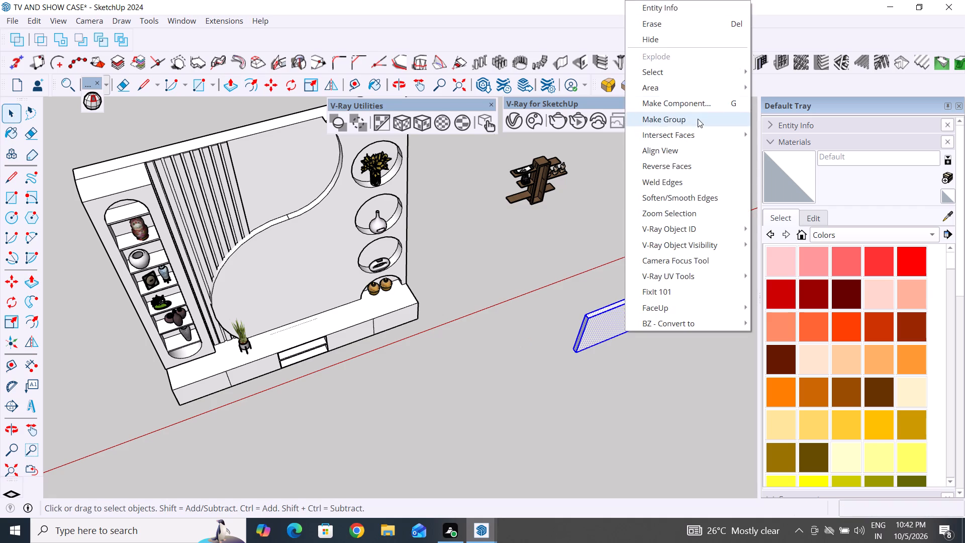
pyautogui.click(698, 119)
# Draw two crossing centre lines on the panel's large back face, one lengthwise and one across, joining opposite edge midpoints.
pyautogui.moveTo(550, 379); pyautogui.dragTo(632, 506, button='middle')
pyautogui.moveTo(588, 270); pyautogui.dragTo(654, 361, button='middle')
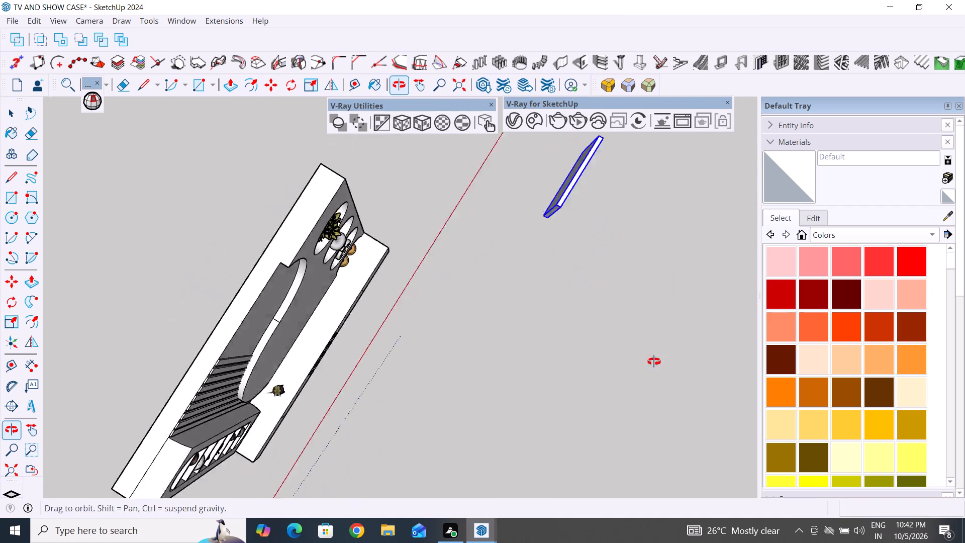
pyautogui.moveTo(654, 361); pyautogui.dragTo(654, 363, button='middle')
pyautogui.scroll(10, 596, 189)
pyautogui.moveTo(627, 210); pyautogui.dragTo(663, 275, button='middle')
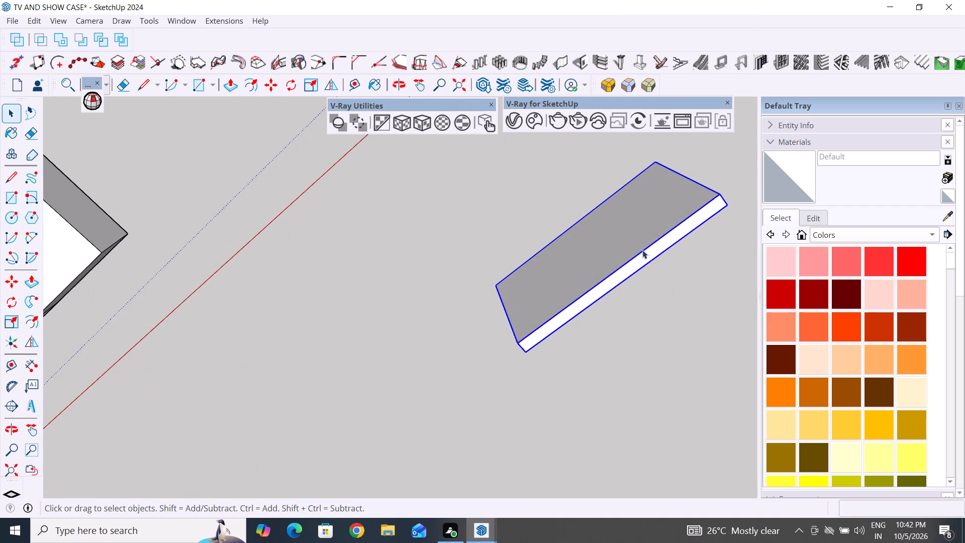
pyautogui.scroll(3, 650, 210)
pyautogui.moveTo(654, 232); pyautogui.dragTo(643, 250, button='middle')
pyautogui.scroll(1, 573, 259)
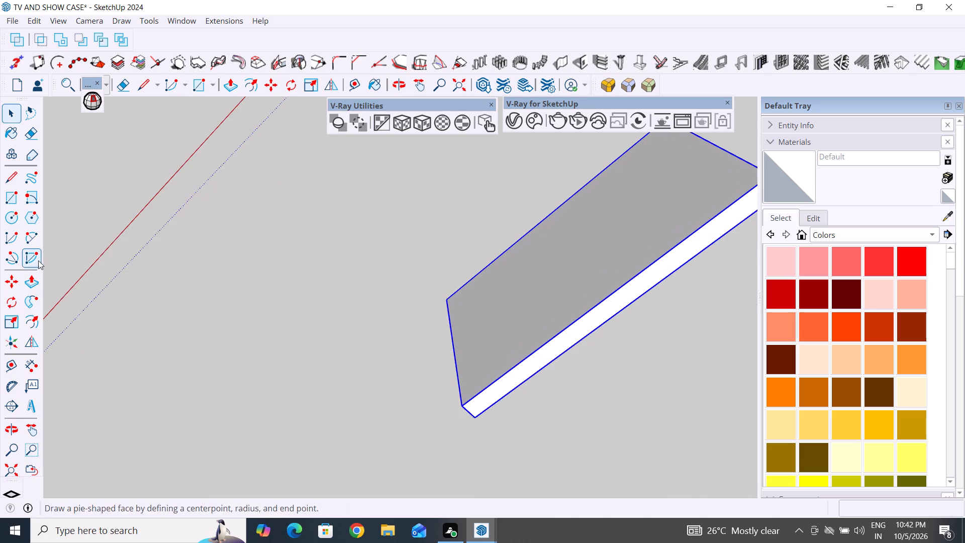
pyautogui.click(13, 178)
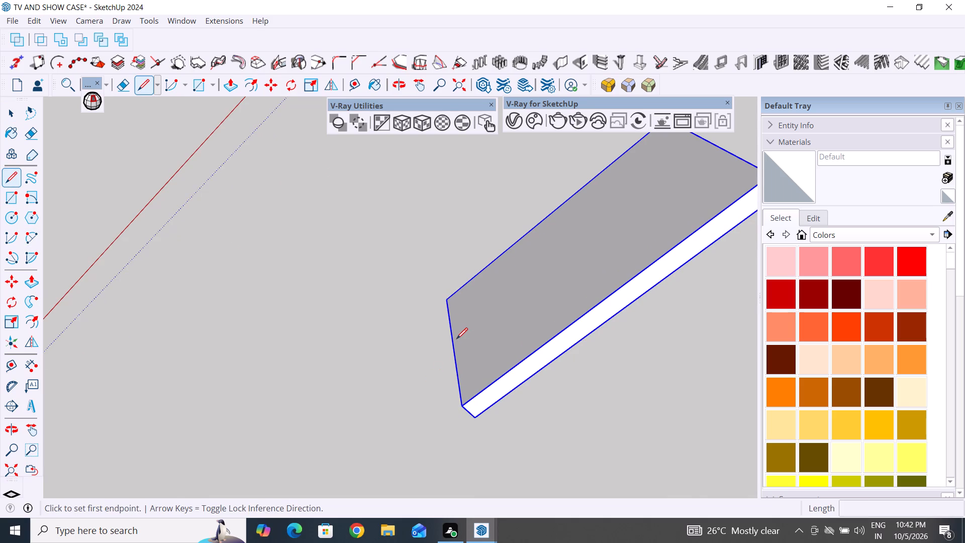
pyautogui.click(455, 338)
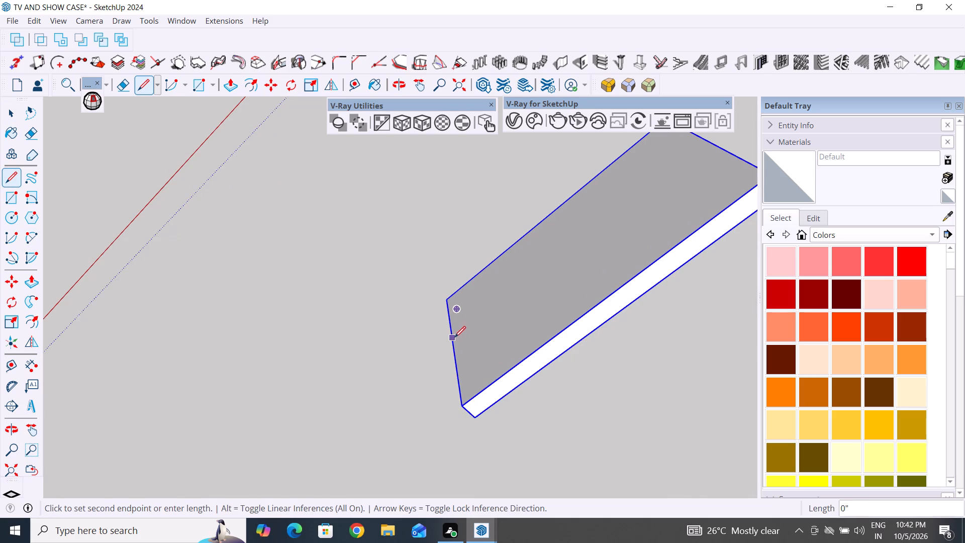
pyautogui.click(712, 142)
pyautogui.click(7, 113)
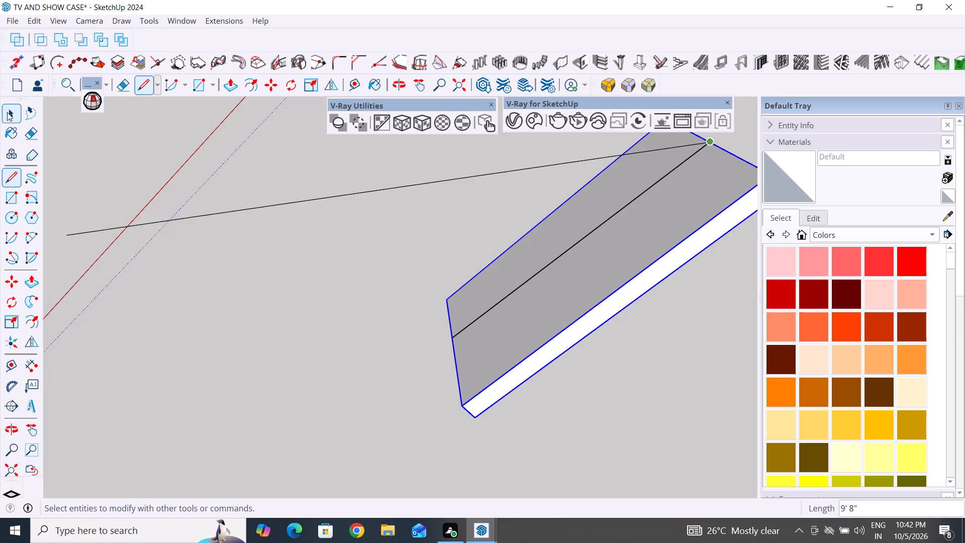
pyautogui.click(14, 186)
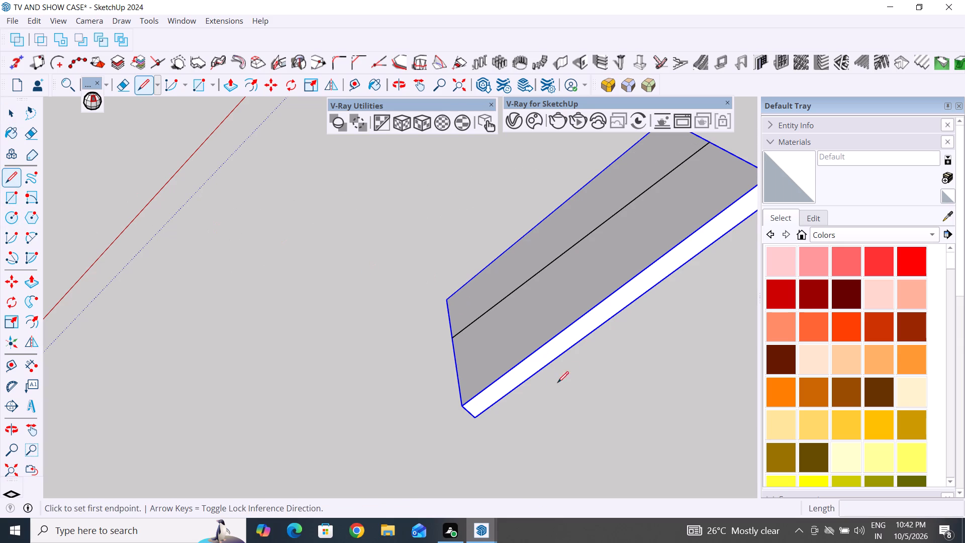
pyautogui.click(603, 300)
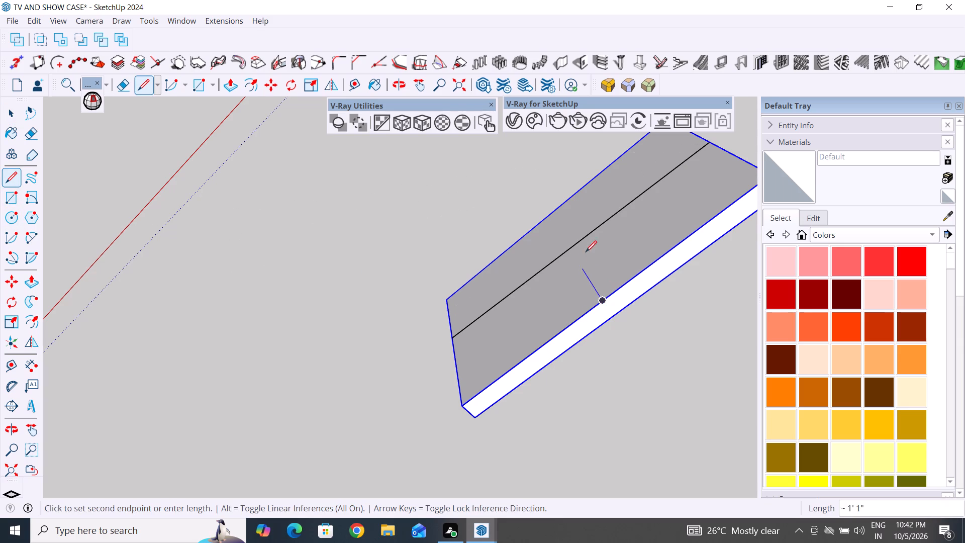
pyautogui.click(547, 212)
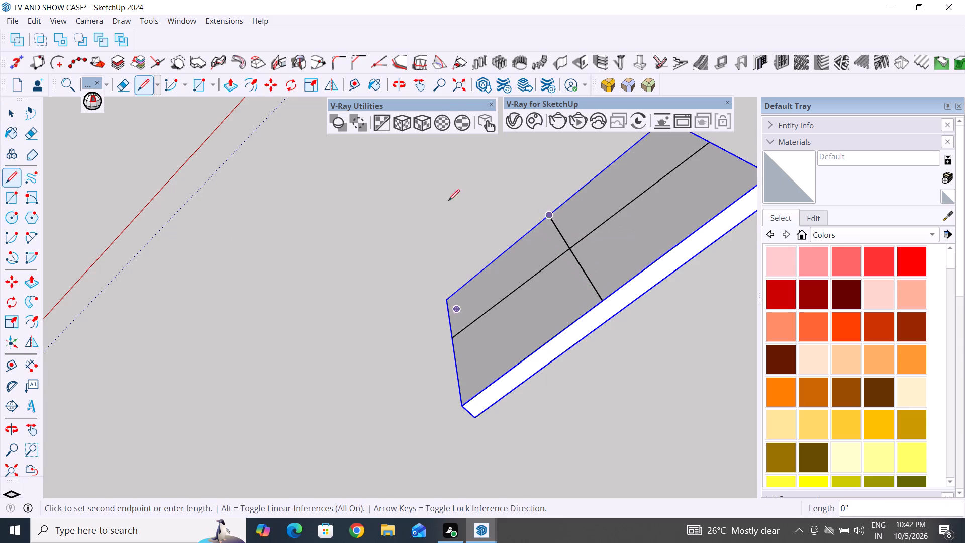
pyautogui.click(12, 107)
# Draw a circle of about 2 3/4" radius on the panel's back face, centred where the two centre lines cross.
pyautogui.click(14, 215)
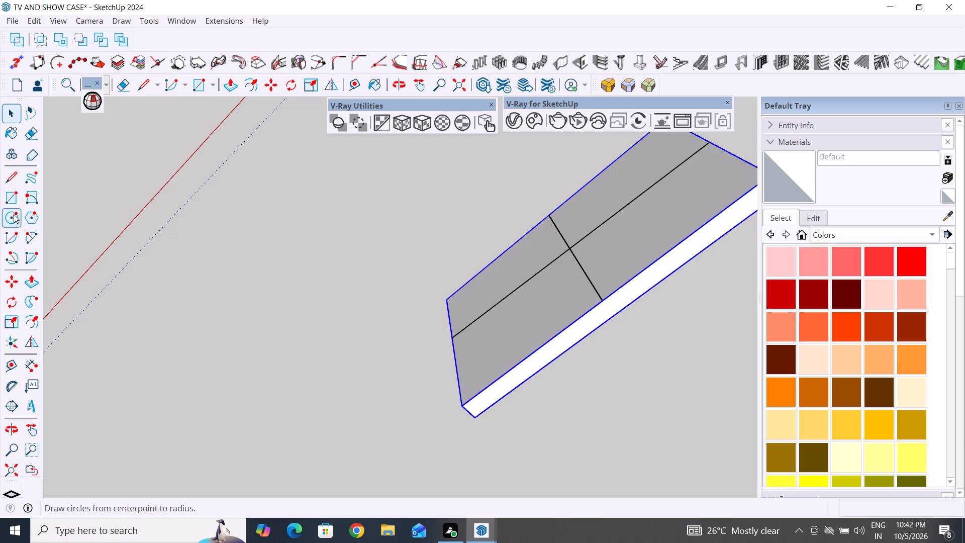
pyautogui.click(565, 249)
pyautogui.scroll(7, 566, 239)
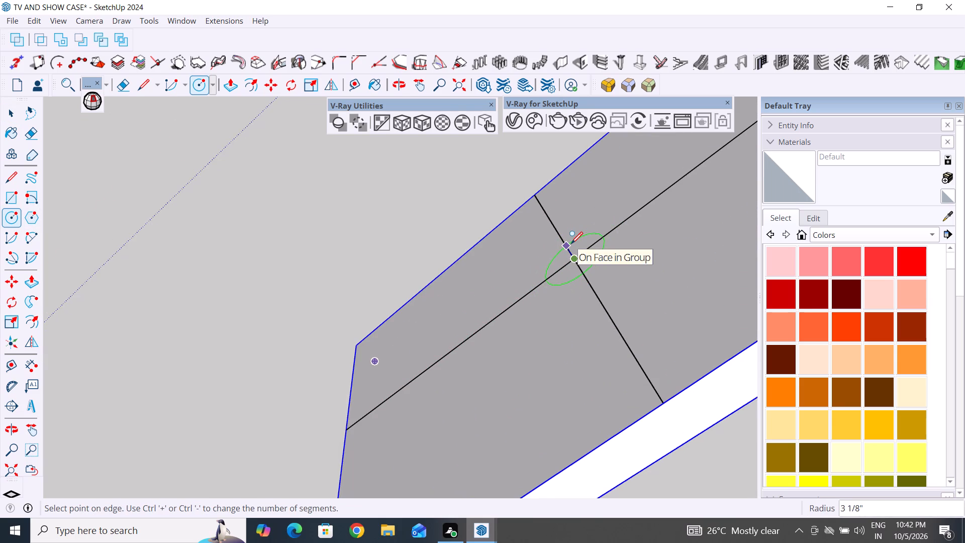
pyautogui.click(573, 244)
pyautogui.click(16, 114)
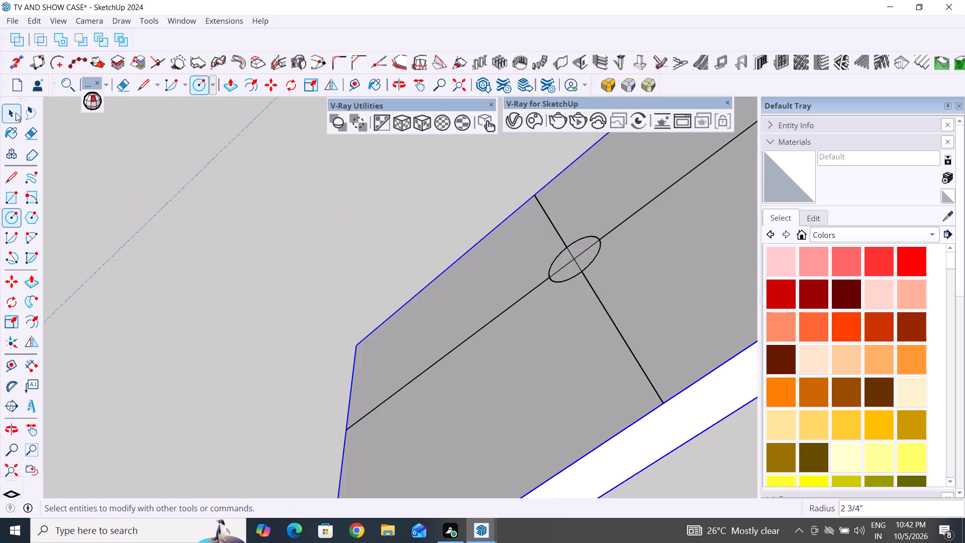
pyautogui.click(210, 233)
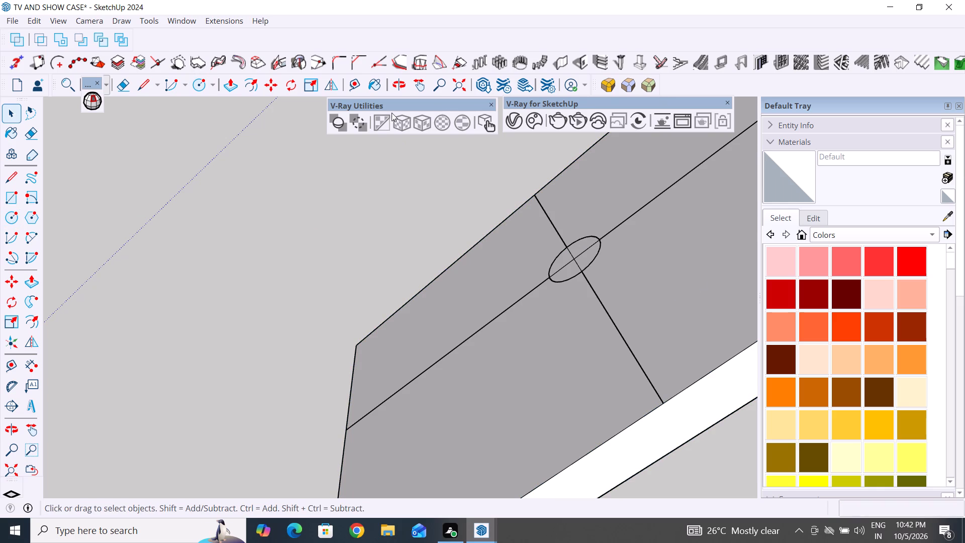
# Erase the crossing centre lines outside and inside the circle, keeping only the circle on the back face.
pyautogui.click(119, 81)
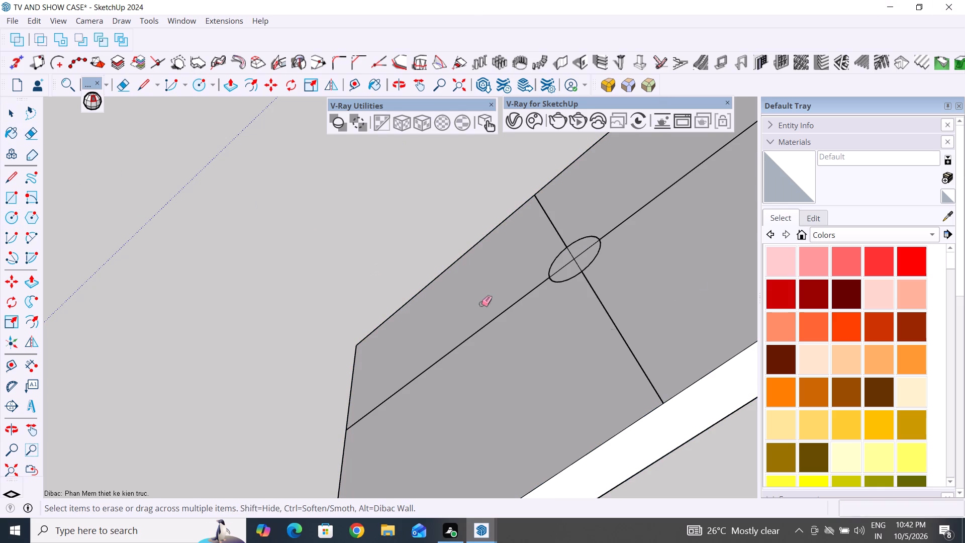
pyautogui.moveTo(648, 302); pyautogui.dragTo(529, 275)
pyautogui.moveTo(527, 230); pyautogui.dragTo(590, 195)
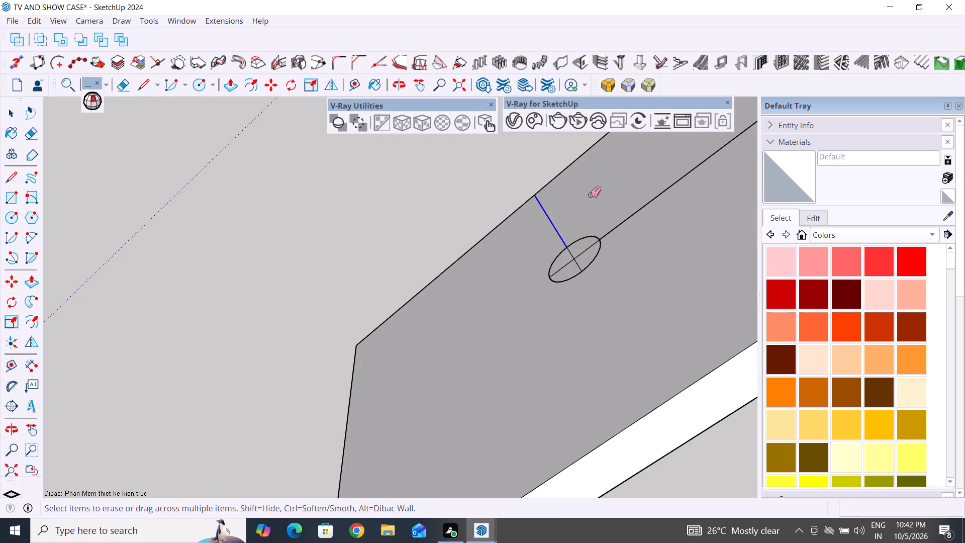
pyautogui.moveTo(590, 195); pyautogui.dragTo(668, 215)
pyautogui.scroll(8, 574, 245)
pyautogui.moveTo(584, 248); pyautogui.dragTo(567, 304)
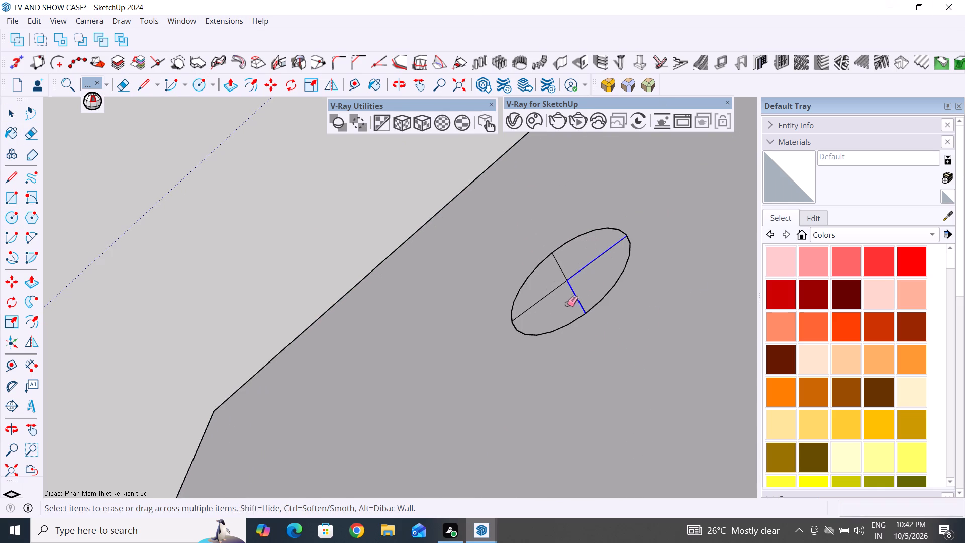
pyautogui.moveTo(567, 304); pyautogui.dragTo(561, 261)
pyautogui.scroll(-9, 327, 246)
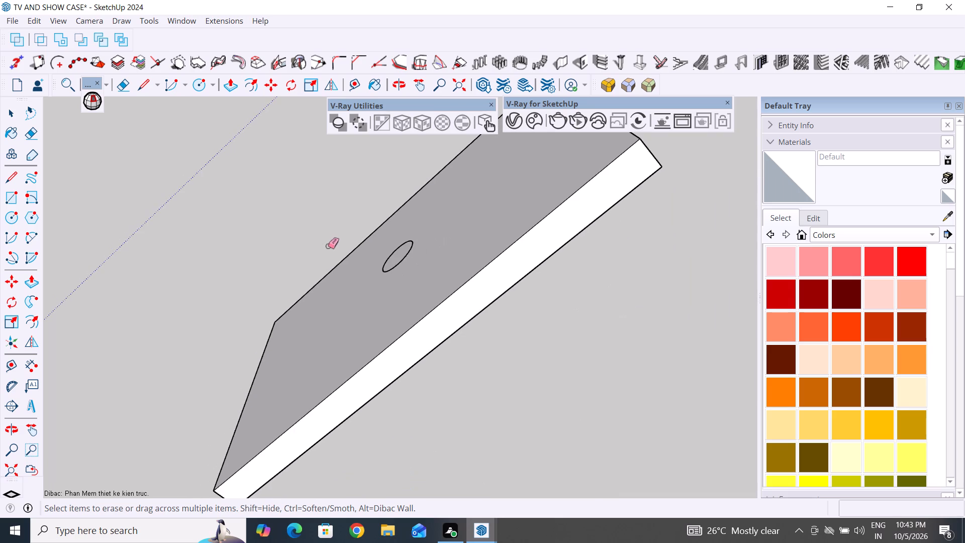
# Push/pull the circle outward about 6 1/8" into a cylindrical mount on the panel's back.
pyautogui.click(10, 114)
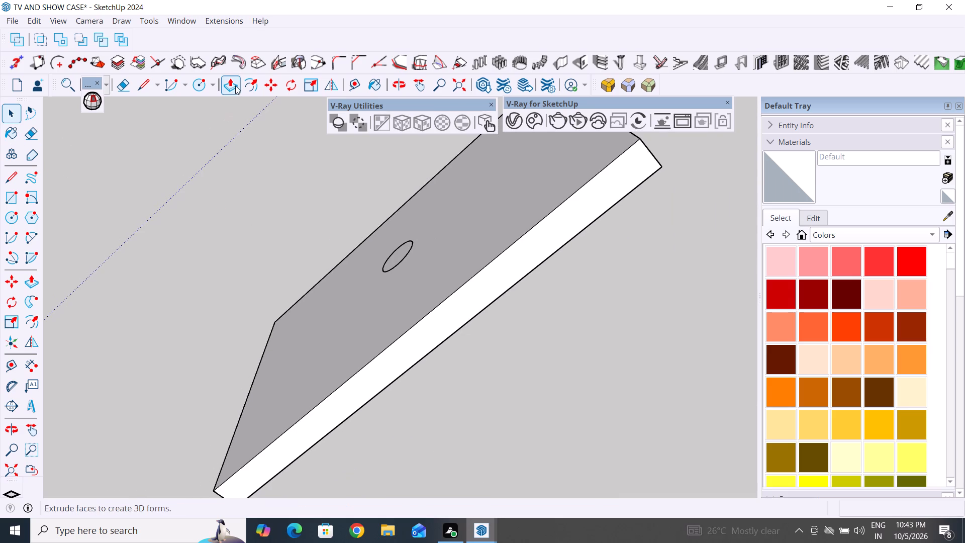
pyautogui.click(235, 85)
pyautogui.click(399, 248)
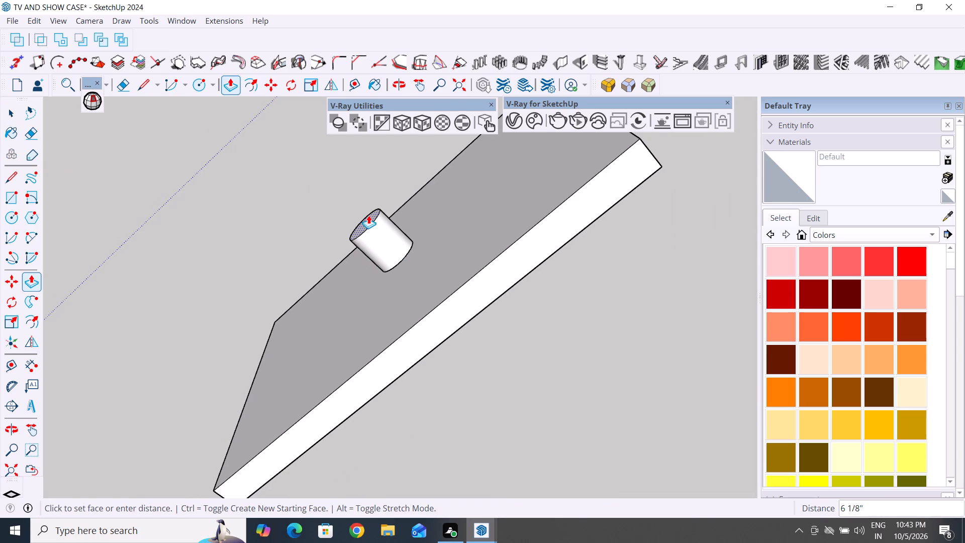
pyautogui.click(368, 215)
pyautogui.click(12, 107)
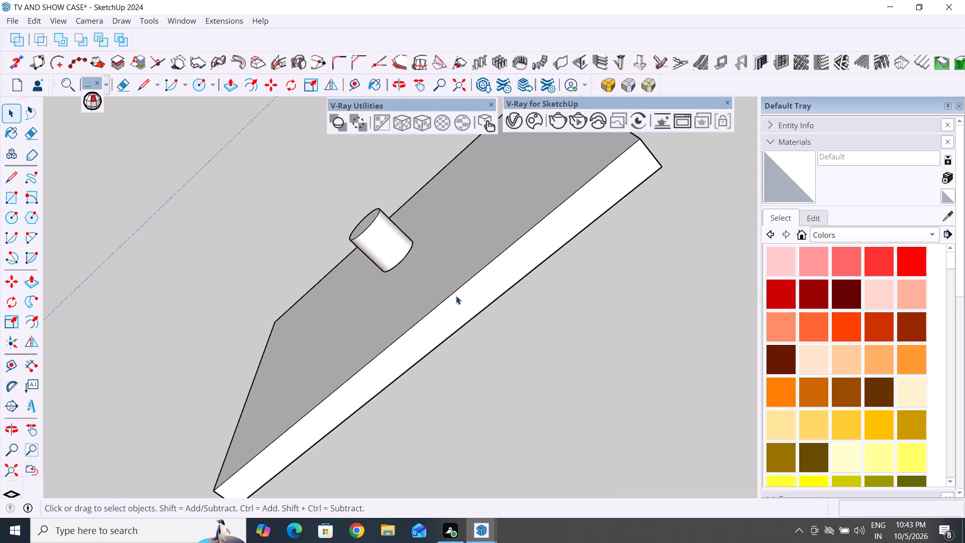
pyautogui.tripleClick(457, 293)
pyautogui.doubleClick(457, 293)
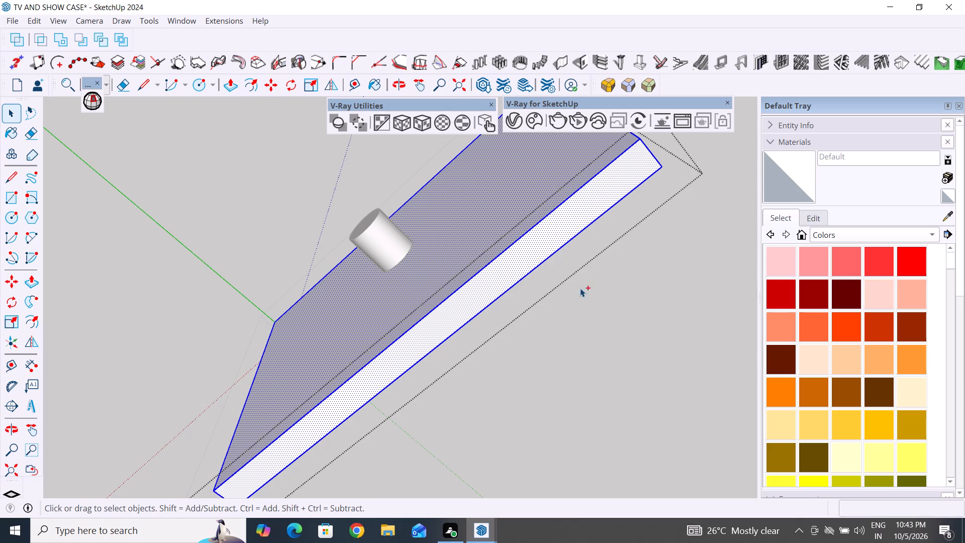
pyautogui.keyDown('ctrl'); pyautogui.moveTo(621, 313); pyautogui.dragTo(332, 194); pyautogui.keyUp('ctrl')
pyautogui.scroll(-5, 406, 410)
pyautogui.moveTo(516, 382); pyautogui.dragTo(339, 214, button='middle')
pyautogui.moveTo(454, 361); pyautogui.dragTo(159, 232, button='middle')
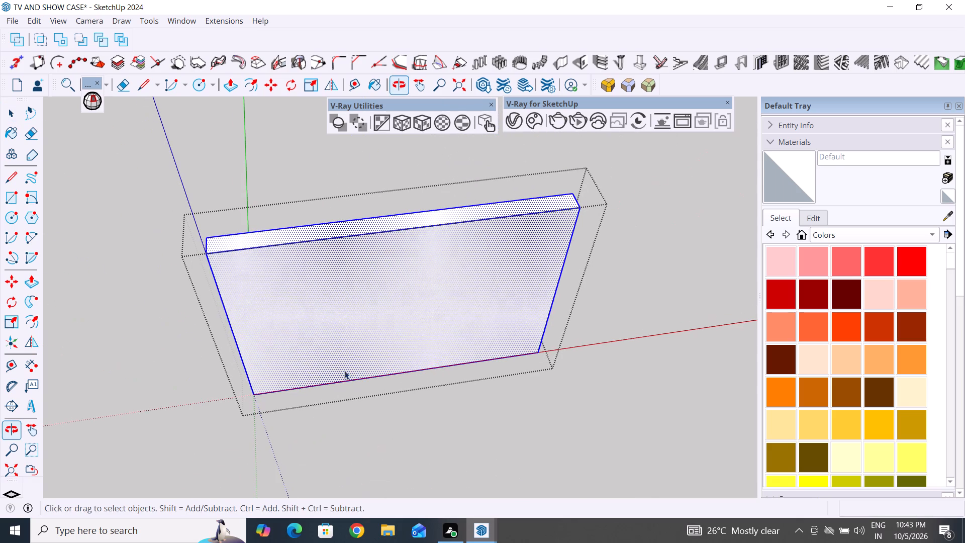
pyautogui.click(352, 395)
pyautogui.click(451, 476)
# Select the panel together with its cylindrical mount and make them one television group.
pyautogui.moveTo(488, 432); pyautogui.dragTo(407, 306, button='middle')
pyautogui.scroll(-4, 465, 432)
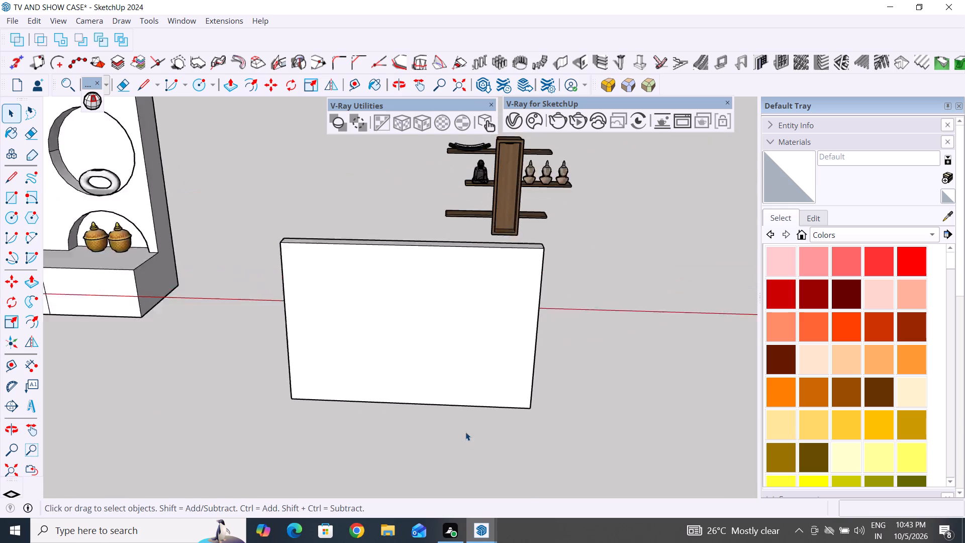
pyautogui.scroll(-2, 465, 432)
pyautogui.moveTo(526, 430); pyautogui.dragTo(424, 456, button='middle')
pyautogui.scroll(-5, 519, 283)
pyautogui.moveTo(454, 347); pyautogui.dragTo(512, 396, button='middle')
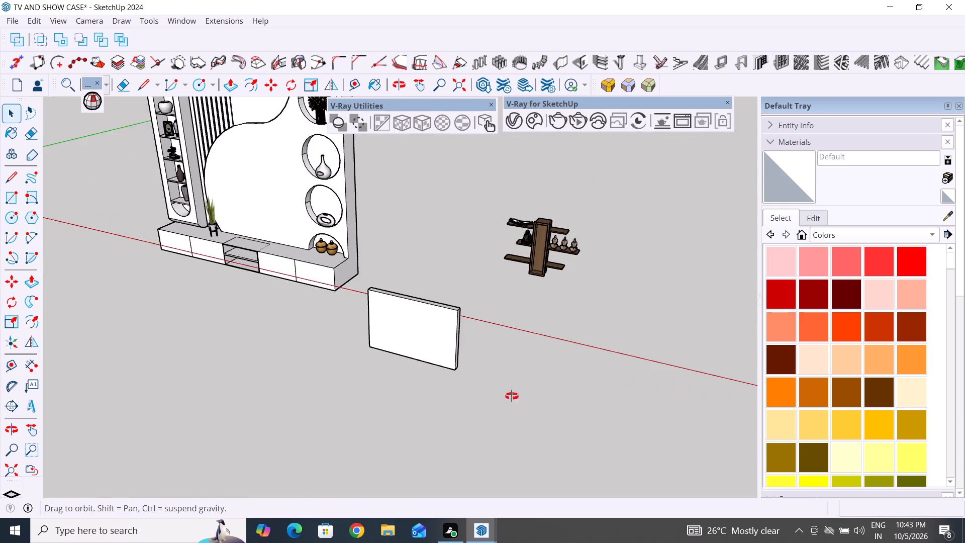
pyautogui.moveTo(512, 396); pyautogui.dragTo(710, 430, button='middle')
pyautogui.moveTo(660, 235); pyautogui.dragTo(519, 379)
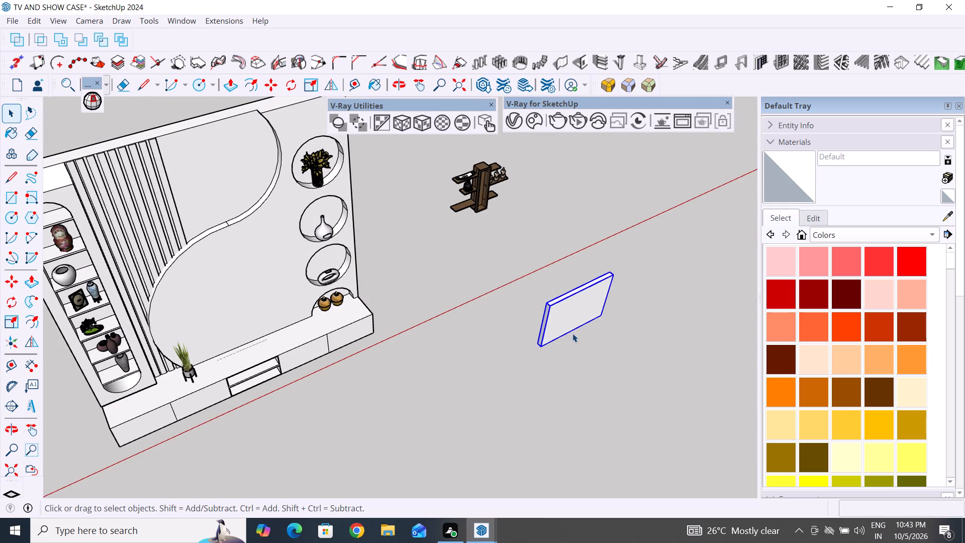
pyautogui.keyDown('ctrl'); pyautogui.rightClick(571, 313); pyautogui.keyUp('ctrl')
pyautogui.keyDown('ctrl'); pyautogui.click(625, 139); pyautogui.keyUp('ctrl')
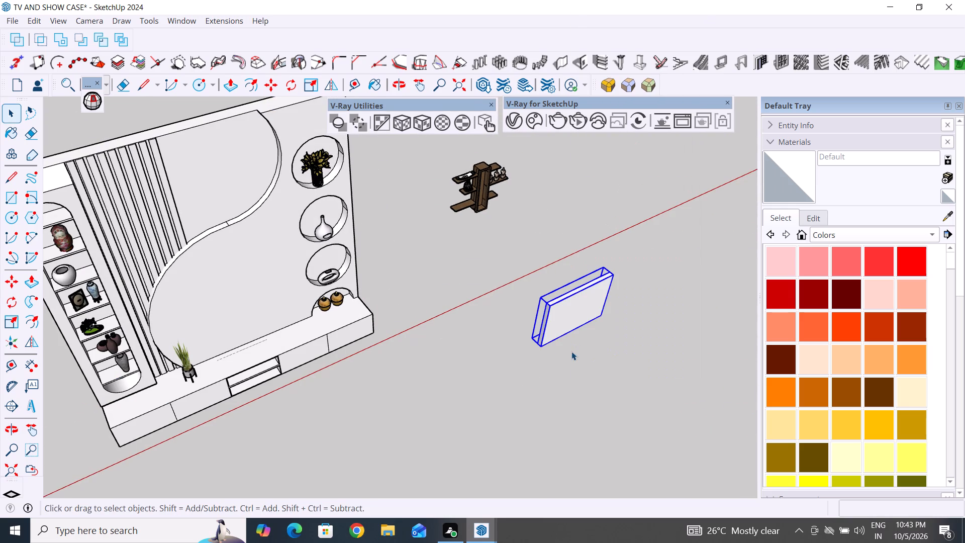
pyautogui.click(640, 434)
# Move the television group by its lower corner from the open space onto the showcase's low TV cabinet.
pyautogui.press('m')
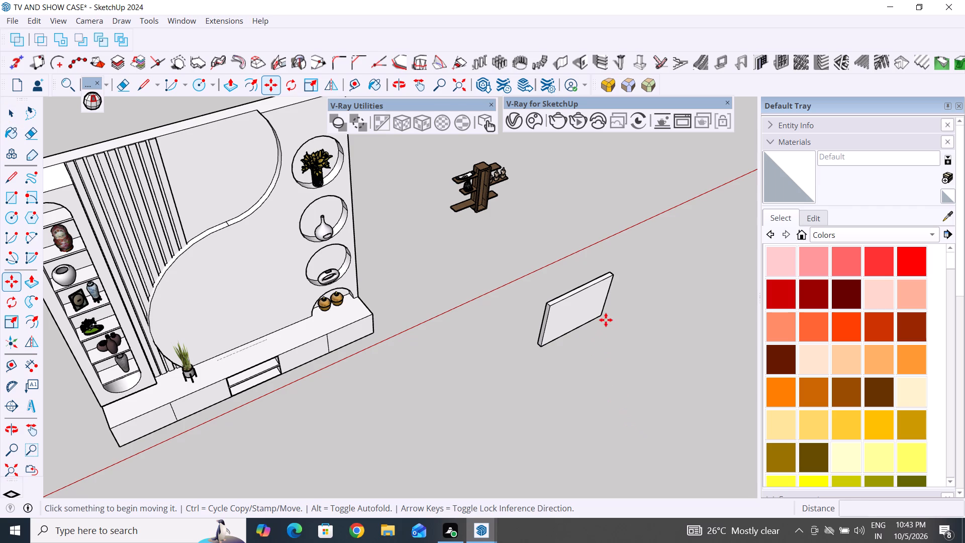
pyautogui.click(599, 313)
pyautogui.scroll(-4, 230, 283)
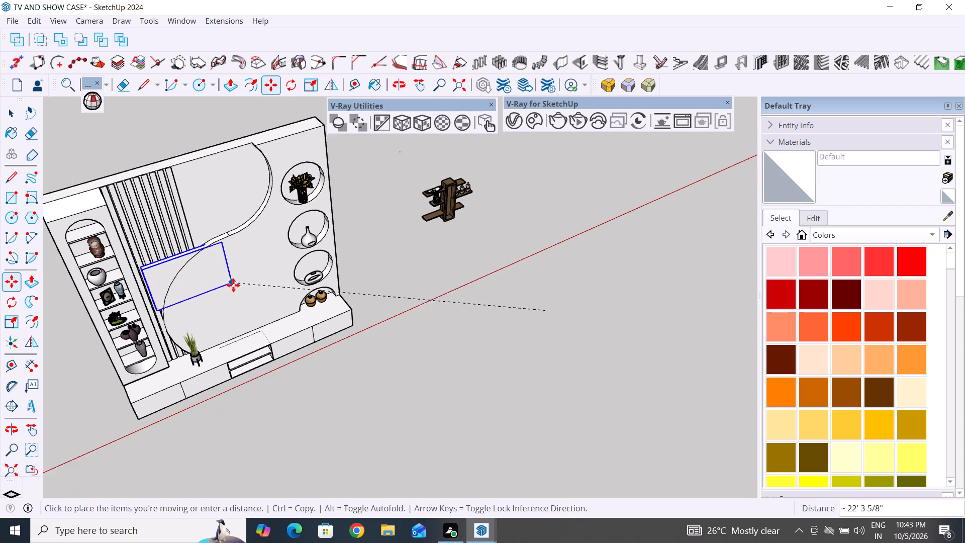
pyautogui.scroll(2, 249, 297)
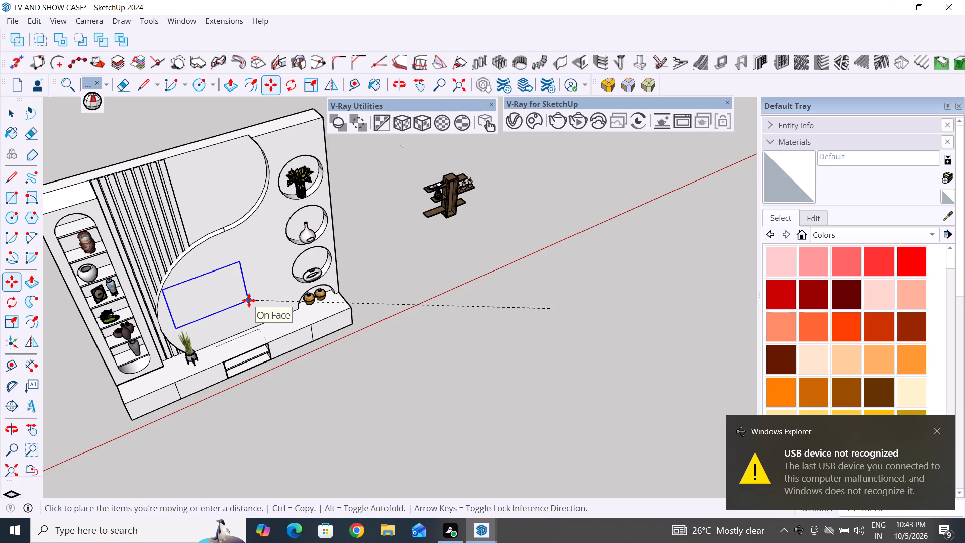
pyautogui.scroll(-3, 249, 300)
pyautogui.moveTo(254, 304); pyautogui.dragTo(316, 484, button='middle')
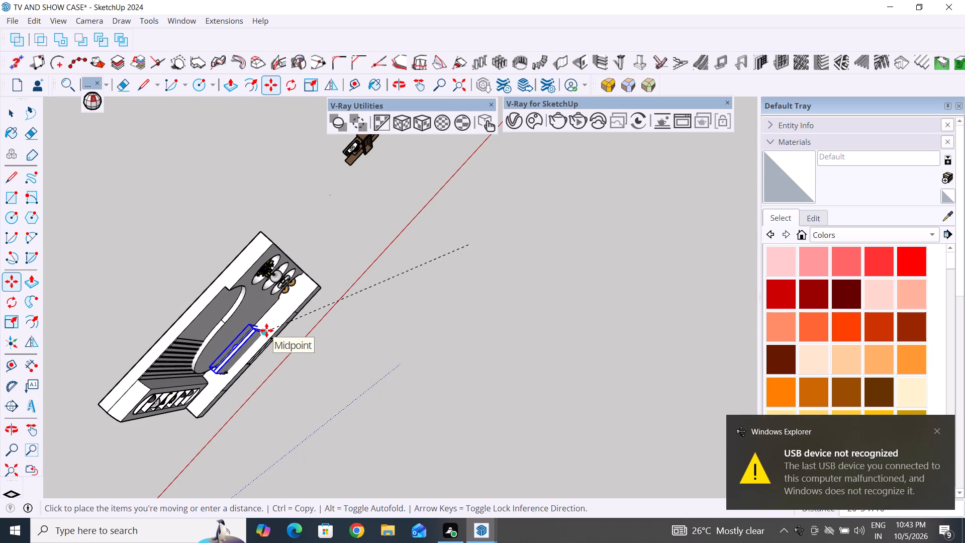
pyautogui.click(267, 330)
pyautogui.click(16, 113)
pyautogui.click(136, 194)
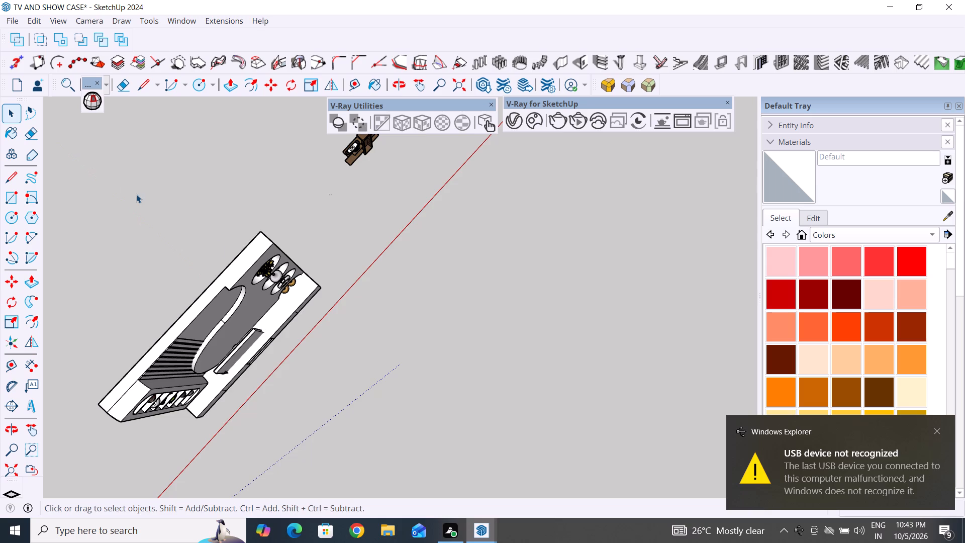
# Move the television group up off the cabinet top and back towards the showcase's curved back panel.
pyautogui.moveTo(363, 363); pyautogui.dragTo(223, 176, button='middle')
pyautogui.scroll(4, 230, 392)
pyautogui.moveTo(322, 345); pyautogui.dragTo(323, 342, button='middle')
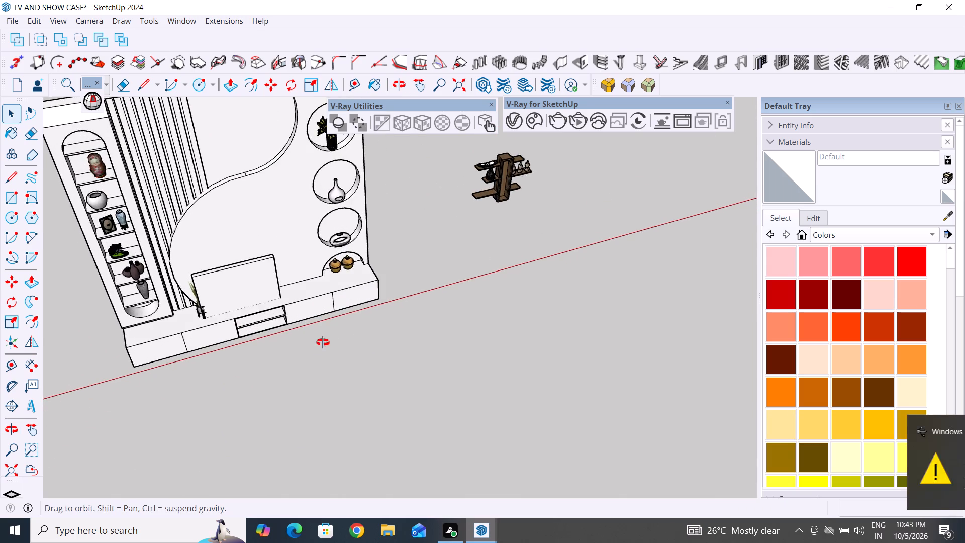
pyautogui.moveTo(323, 342); pyautogui.dragTo(244, 236, button='middle')
pyautogui.moveTo(393, 417); pyautogui.dragTo(129, 415, button='middle')
pyautogui.scroll(4, 377, 250)
pyautogui.moveTo(405, 304); pyautogui.dragTo(283, 327, button='middle')
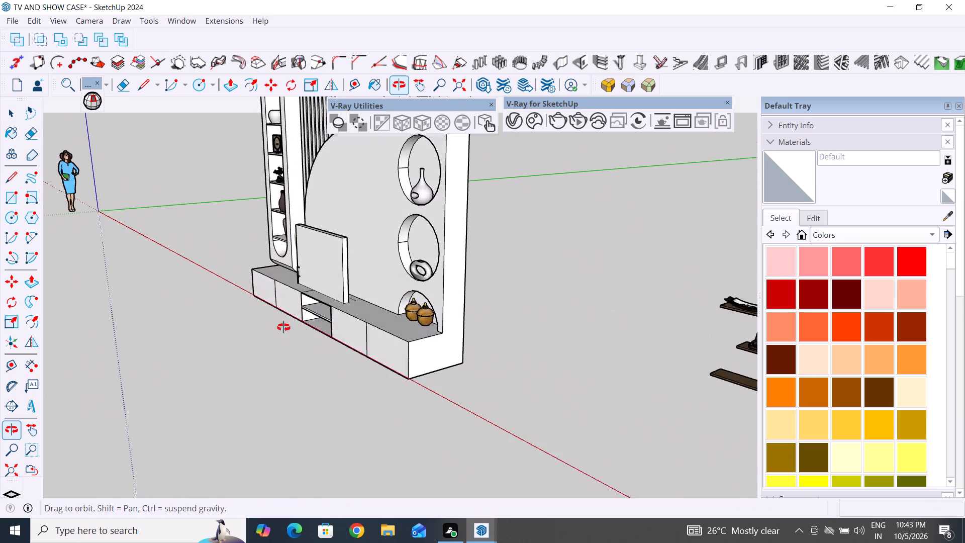
pyautogui.moveTo(283, 327); pyautogui.dragTo(242, 328, button='middle')
pyautogui.scroll(2, 371, 247)
pyautogui.moveTo(328, 297); pyautogui.dragTo(349, 297, button='middle')
pyautogui.click(338, 281)
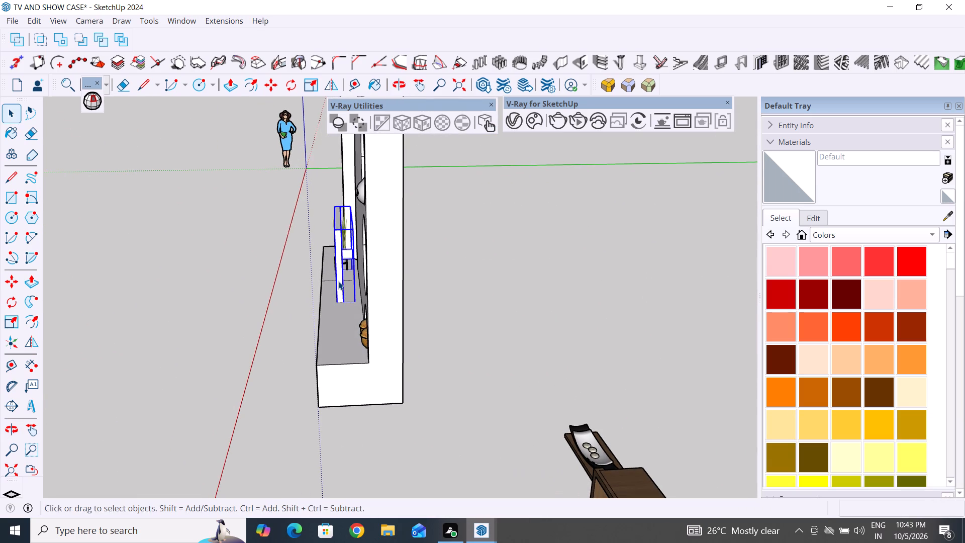
pyautogui.press('m')
pyautogui.click(336, 303)
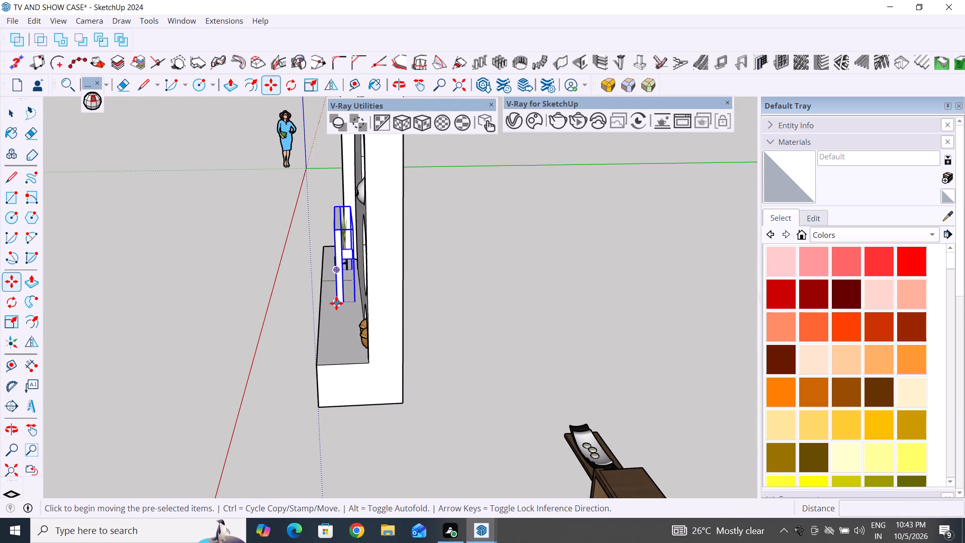
pyautogui.moveTo(337, 290); pyautogui.dragTo(487, 330, button='middle')
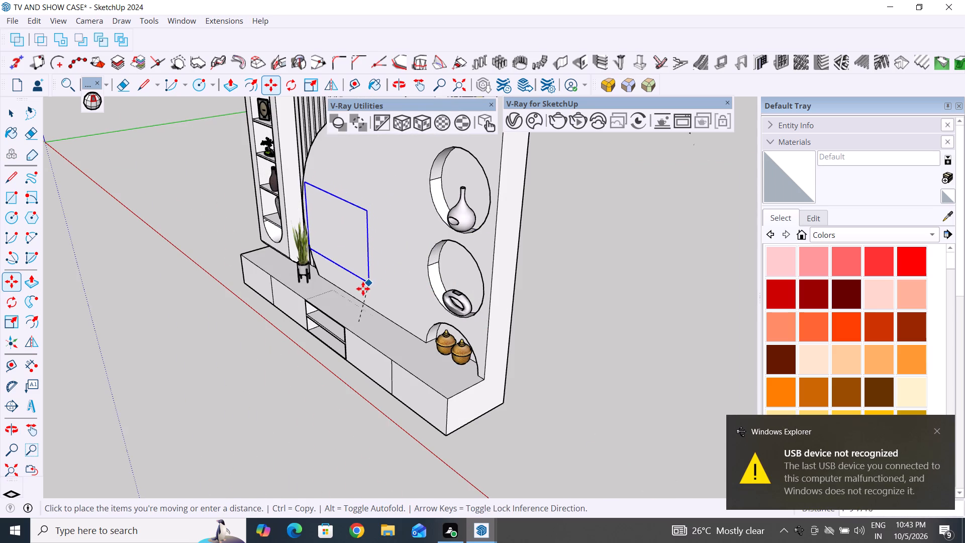
pyautogui.click(354, 293)
# Move the television group by its upper corner about 11 3/16" to a position just in front of the curved back panel.
pyautogui.moveTo(497, 362); pyautogui.dragTo(785, 361, button='middle')
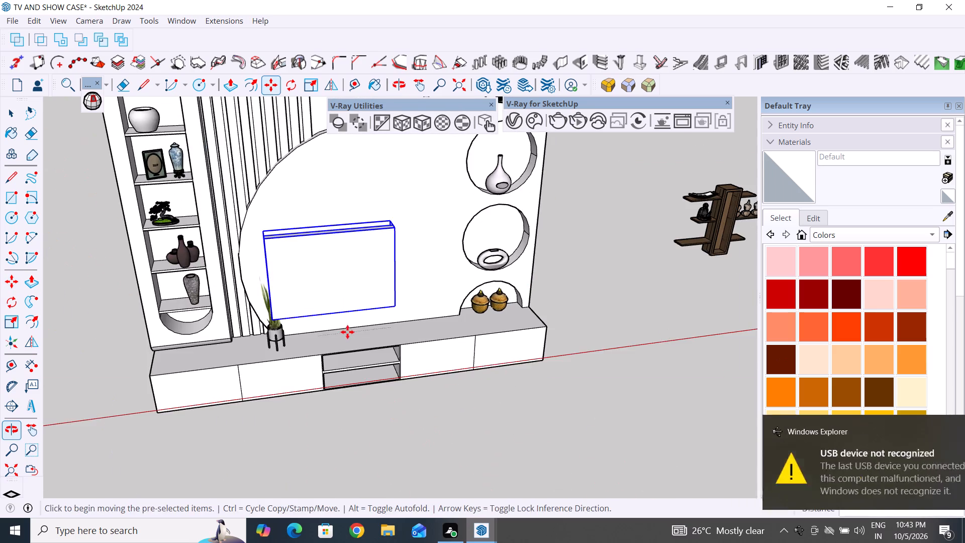
pyautogui.moveTo(350, 334); pyautogui.dragTo(571, 356, button='middle')
pyautogui.scroll(8, 335, 284)
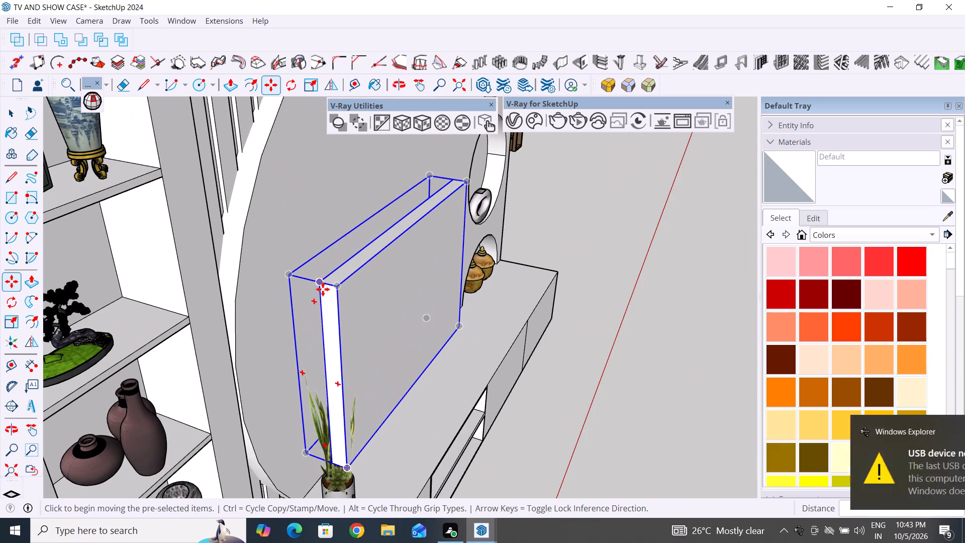
pyautogui.click(321, 285)
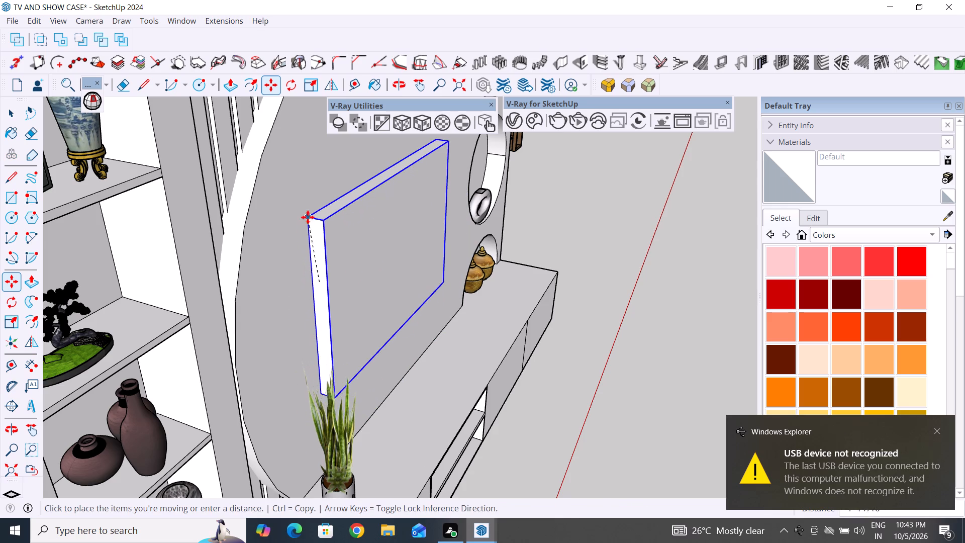
pyautogui.scroll(-4, 316, 211)
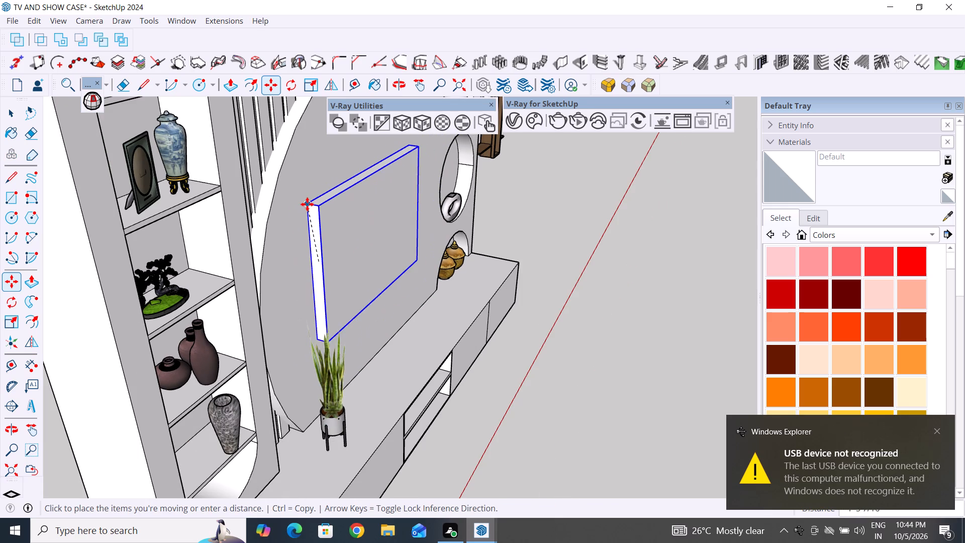
pyautogui.moveTo(308, 204); pyautogui.dragTo(448, 254, button='middle')
pyautogui.moveTo(404, 251); pyautogui.dragTo(265, 291, button='middle')
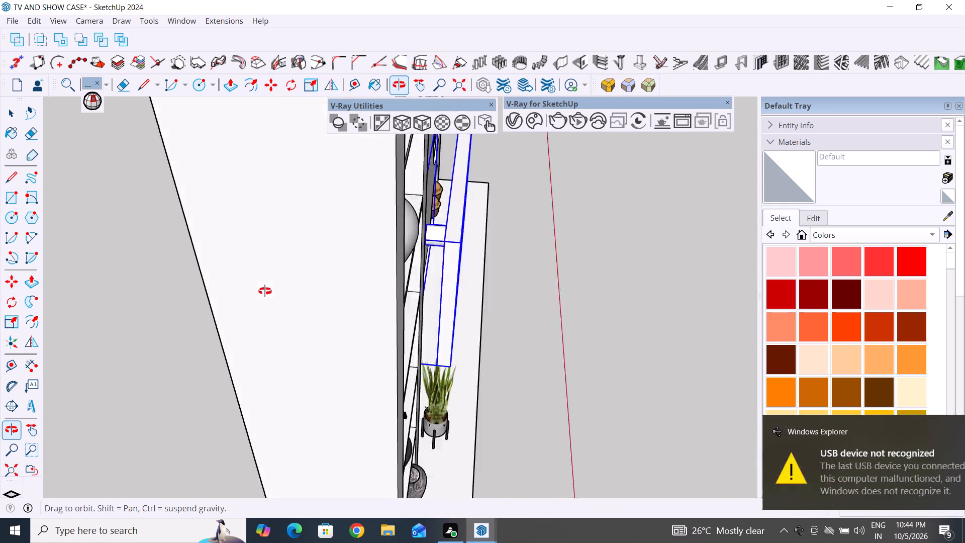
pyautogui.moveTo(265, 291); pyautogui.dragTo(233, 310, button='middle')
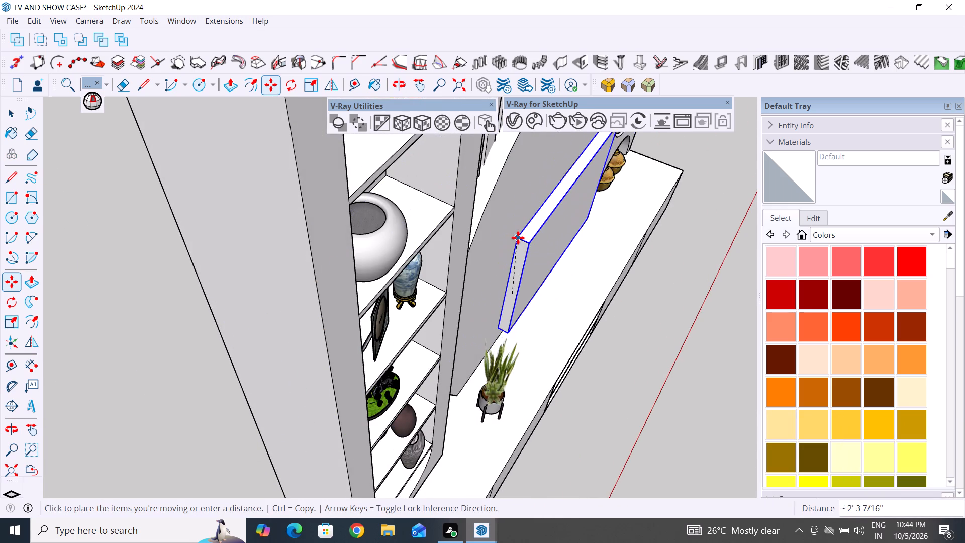
pyautogui.moveTo(518, 241); pyautogui.dragTo(532, 300, button='middle')
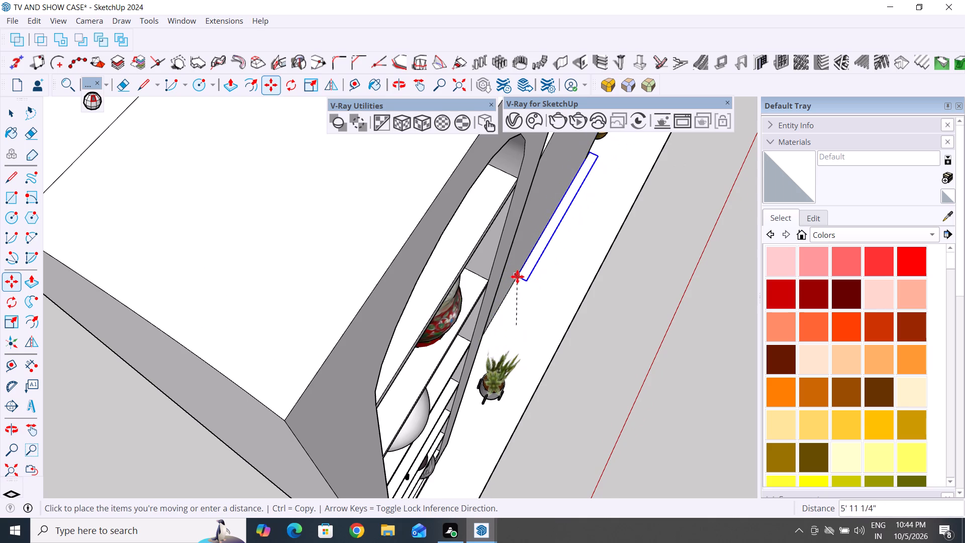
pyautogui.click(532, 283)
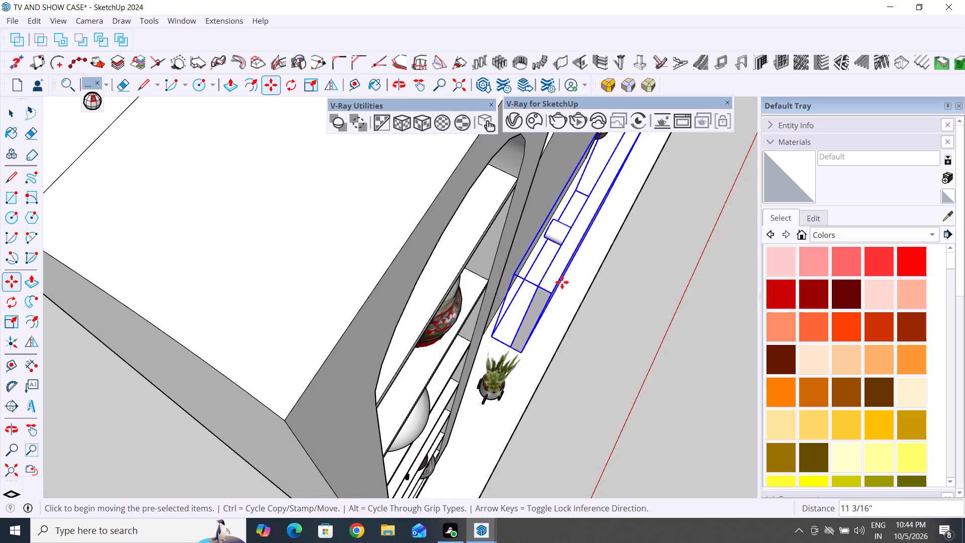
# Raise the television group vertically about 2' 4 13/16" along the back panel and deselect it.
pyautogui.moveTo(615, 311); pyautogui.dragTo(311, 216, button='middle')
pyautogui.scroll(-20, 317, 228)
pyautogui.scroll(-1, 317, 228)
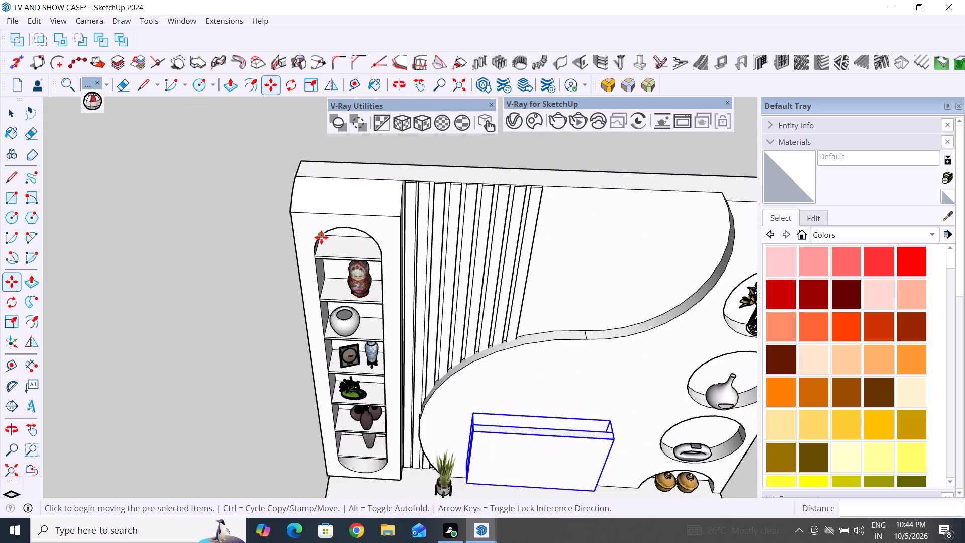
pyautogui.scroll(-2, 321, 237)
pyautogui.moveTo(492, 368); pyautogui.dragTo(361, 171, button='middle')
pyautogui.scroll(3, 512, 452)
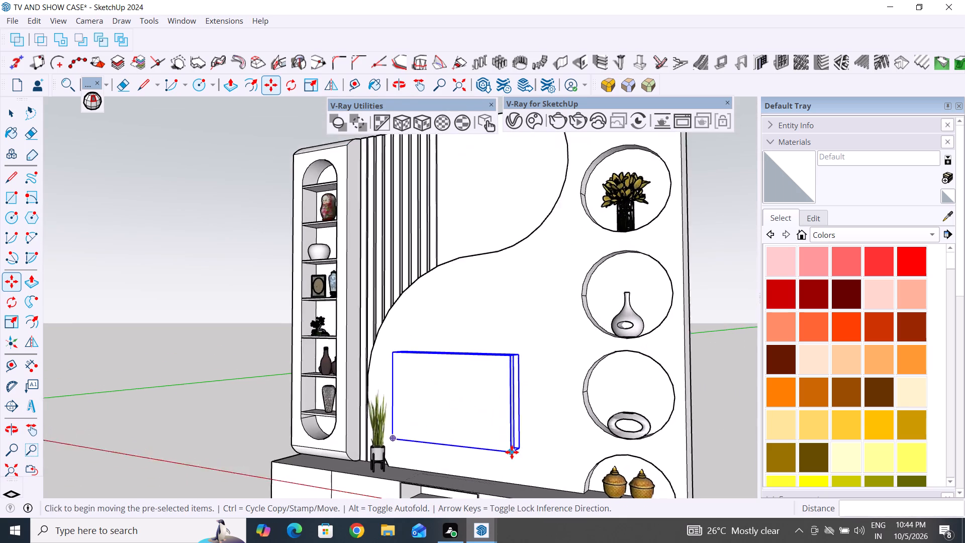
pyautogui.scroll(5, 512, 452)
pyautogui.click(525, 443)
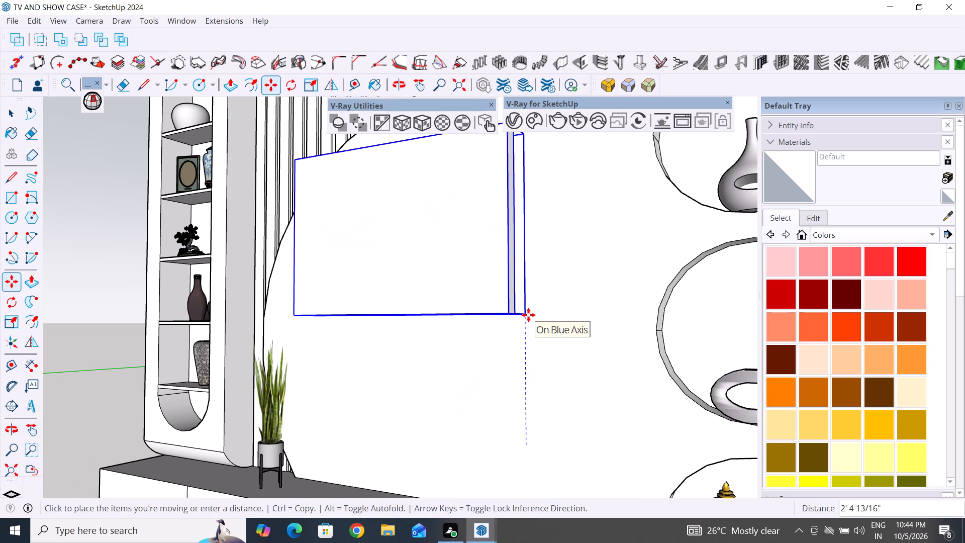
pyautogui.click(528, 313)
pyautogui.moveTo(523, 382); pyautogui.dragTo(644, 445, button='middle')
pyautogui.scroll(-2, 552, 433)
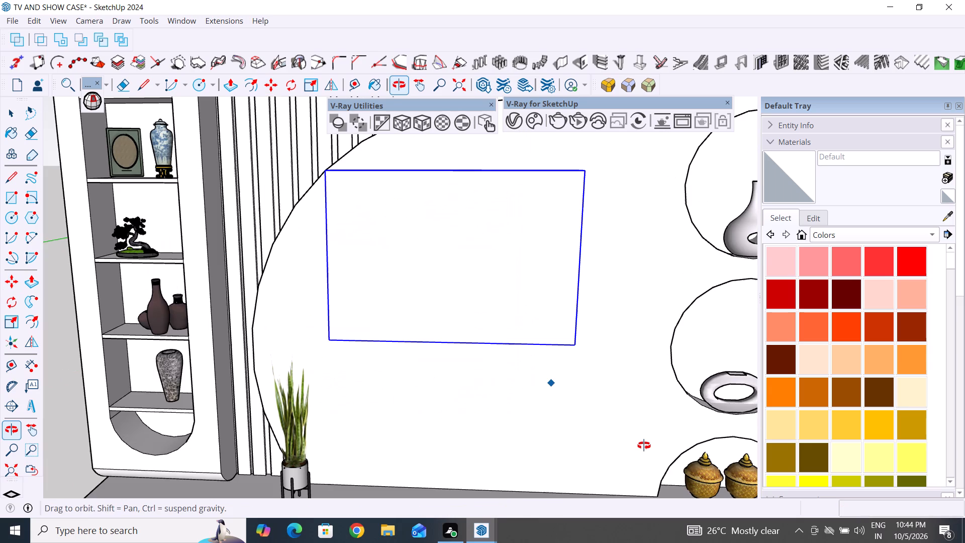
pyautogui.scroll(-1, 644, 445)
pyautogui.click(10, 112)
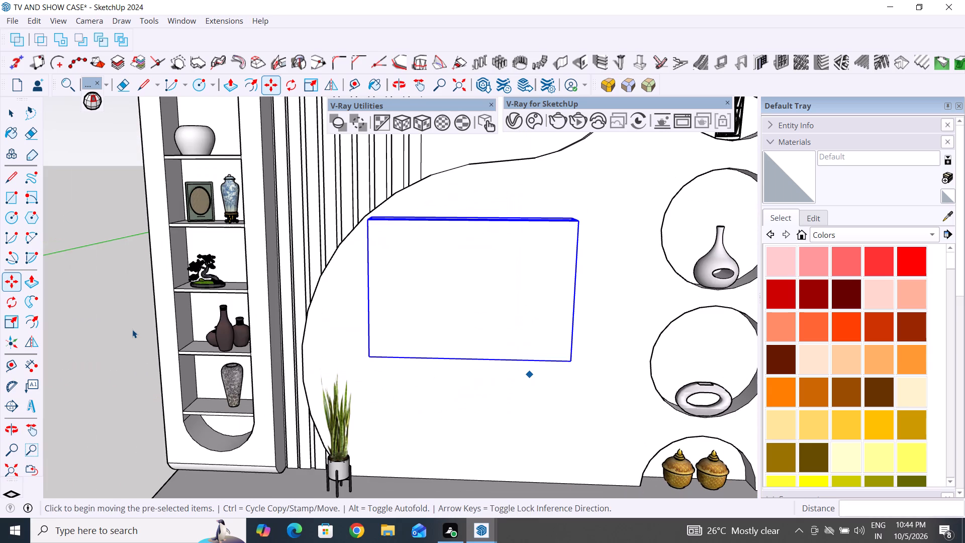
pyautogui.click(106, 356)
pyautogui.scroll(-5, 184, 259)
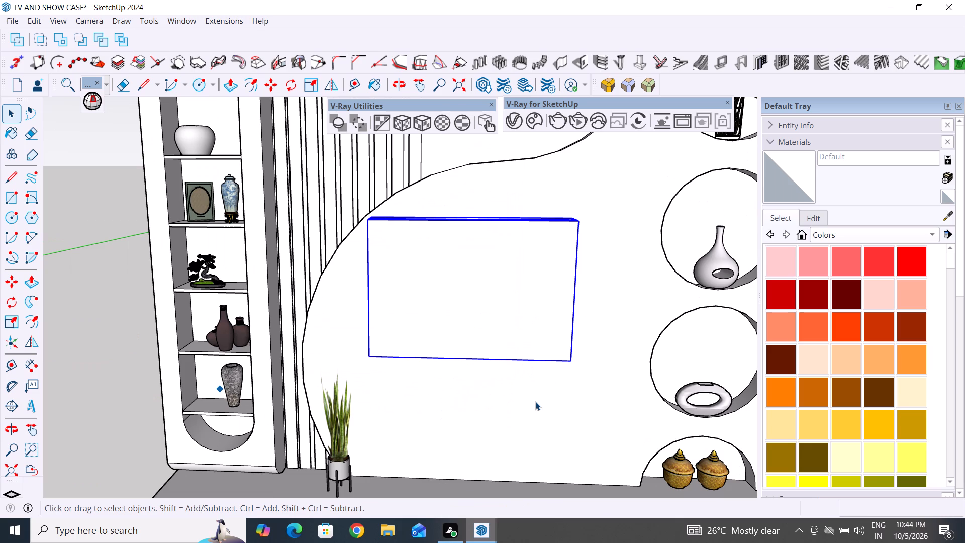
pyautogui.click(117, 346)
pyautogui.scroll(-6, 183, 354)
# Move the television group about 3 5/16" towards the back panel so its rear mount meets it, and deselect it.
pyautogui.moveTo(458, 339); pyautogui.dragTo(191, 337, button='middle')
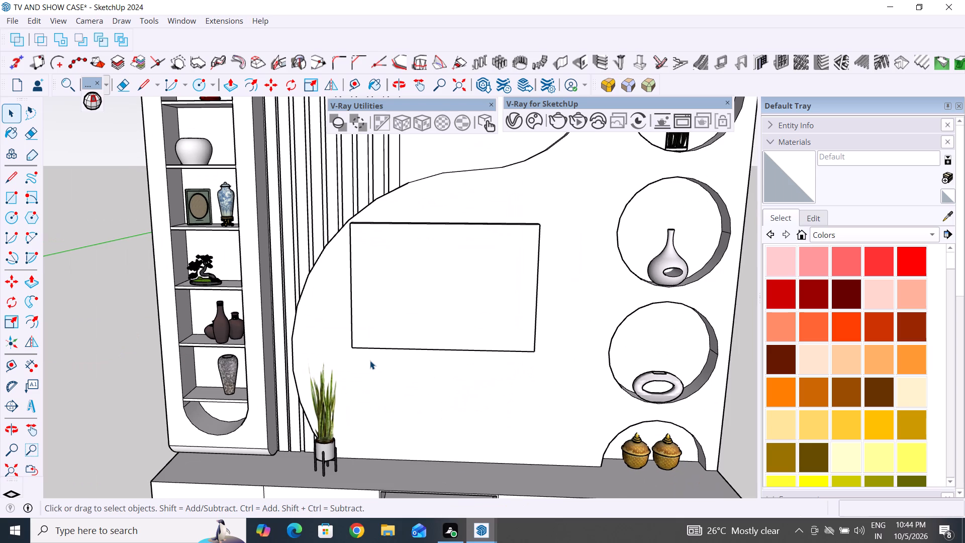
pyautogui.scroll(-1, 352, 542)
pyautogui.scroll(-3, 444, 368)
pyautogui.moveTo(622, 359); pyautogui.dragTo(444, 368, button='middle')
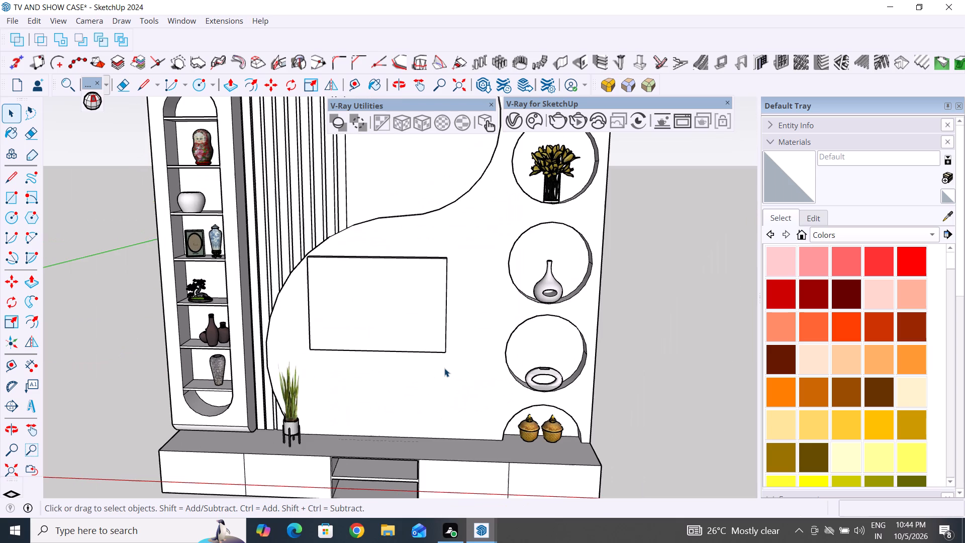
pyautogui.moveTo(444, 368); pyautogui.dragTo(338, 350, button='middle')
pyautogui.scroll(1, 548, 332)
pyautogui.moveTo(541, 344); pyautogui.dragTo(367, 334, button='middle')
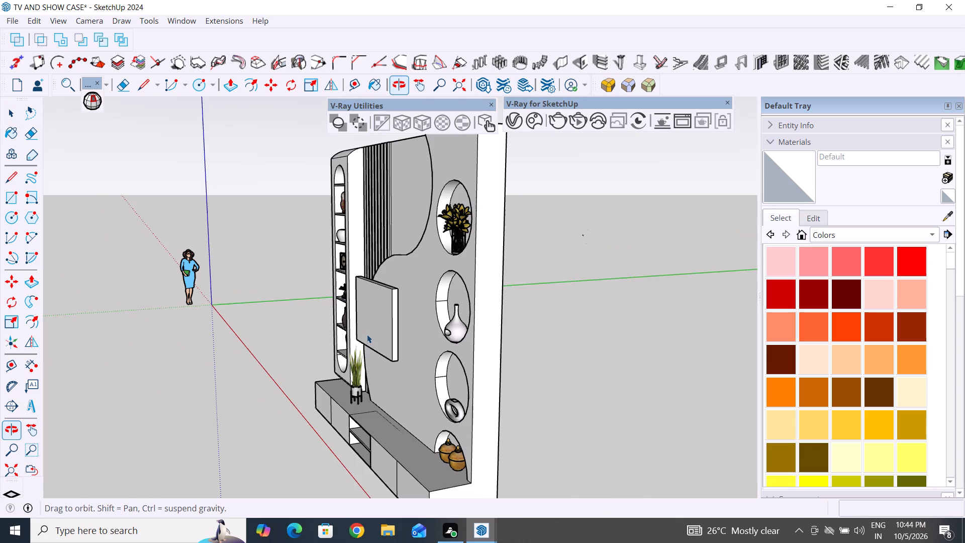
pyautogui.moveTo(367, 334); pyautogui.dragTo(492, 340, button='middle')
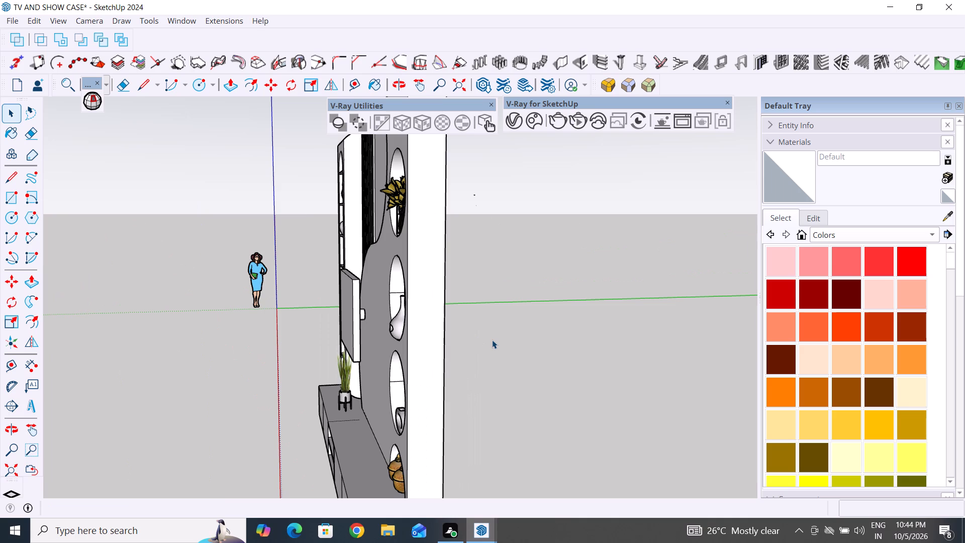
pyautogui.moveTo(364, 307); pyautogui.dragTo(309, 308, button='middle')
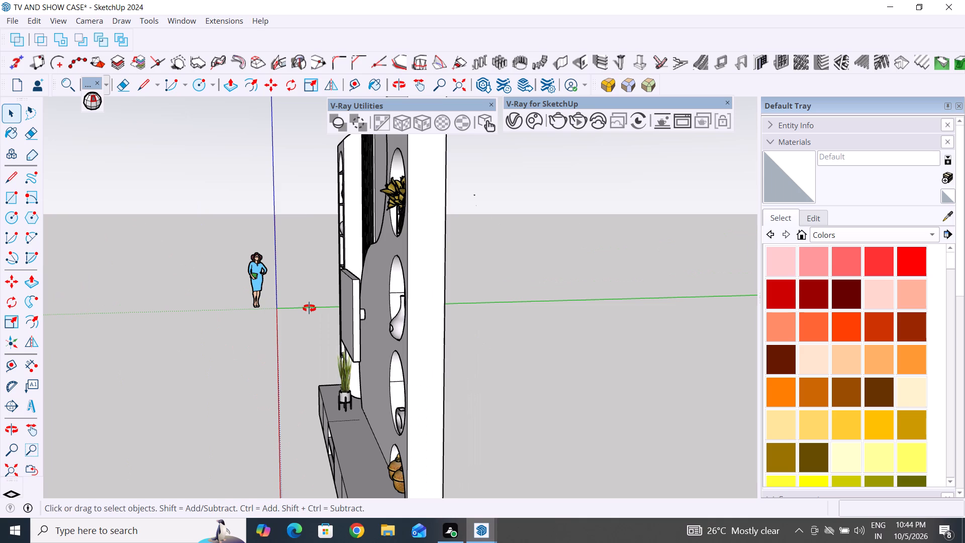
pyautogui.moveTo(309, 308); pyautogui.dragTo(323, 326, button='middle')
pyautogui.scroll(11, 334, 317)
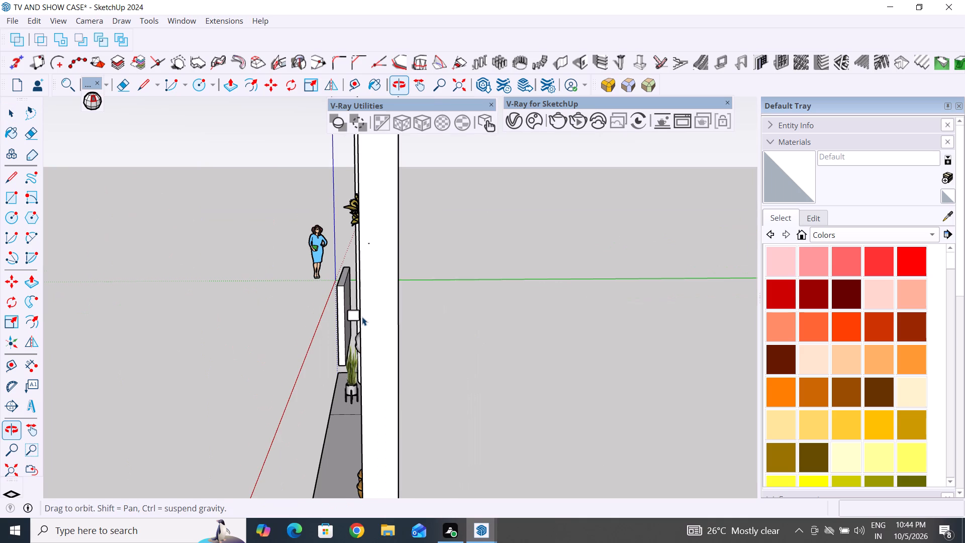
pyautogui.scroll(1, 362, 317)
pyautogui.moveTo(381, 340); pyautogui.dragTo(395, 357, button='middle')
pyautogui.click(398, 340)
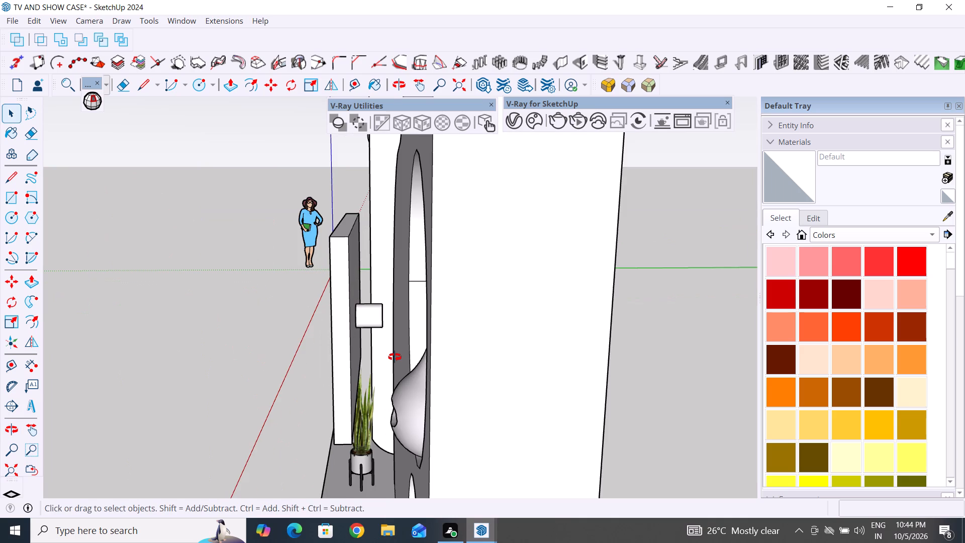
pyautogui.press('m')
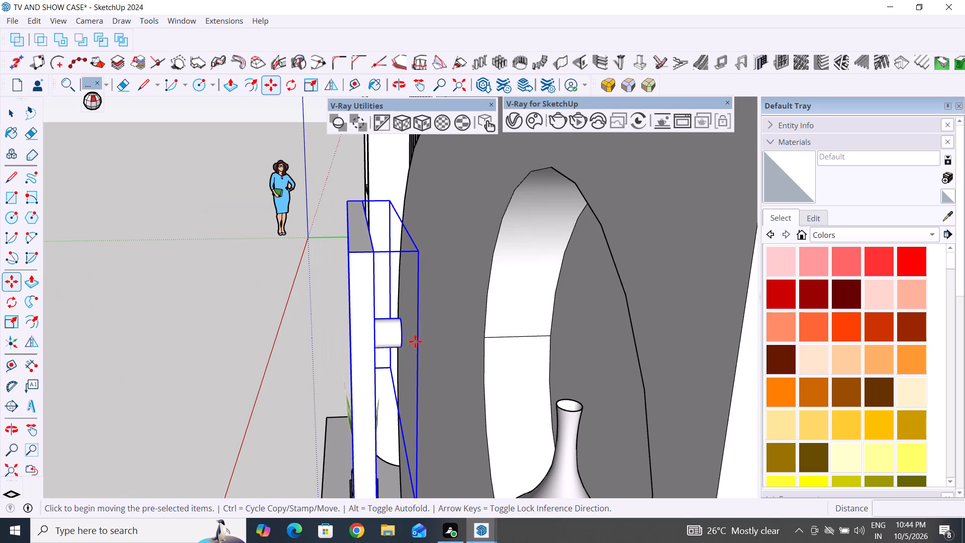
pyautogui.click(420, 345)
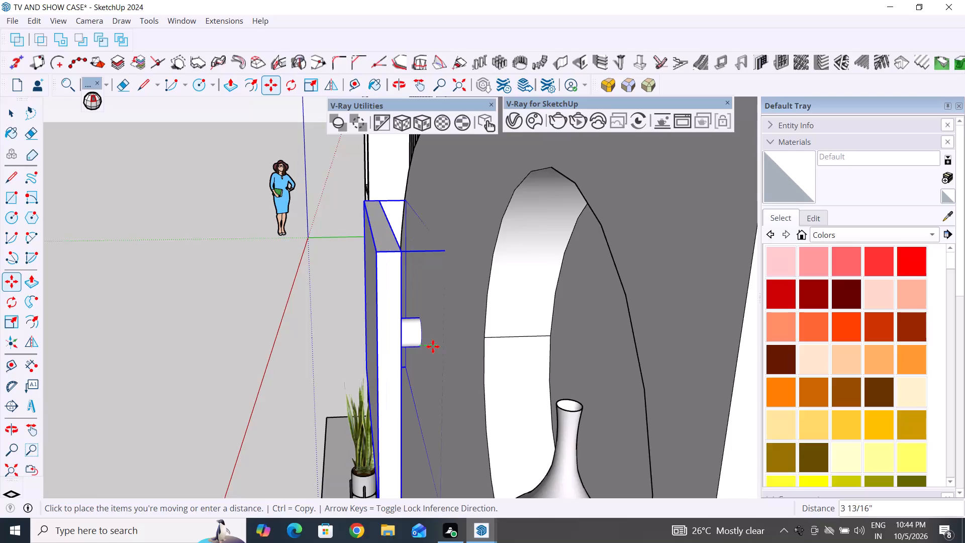
pyautogui.click(437, 347)
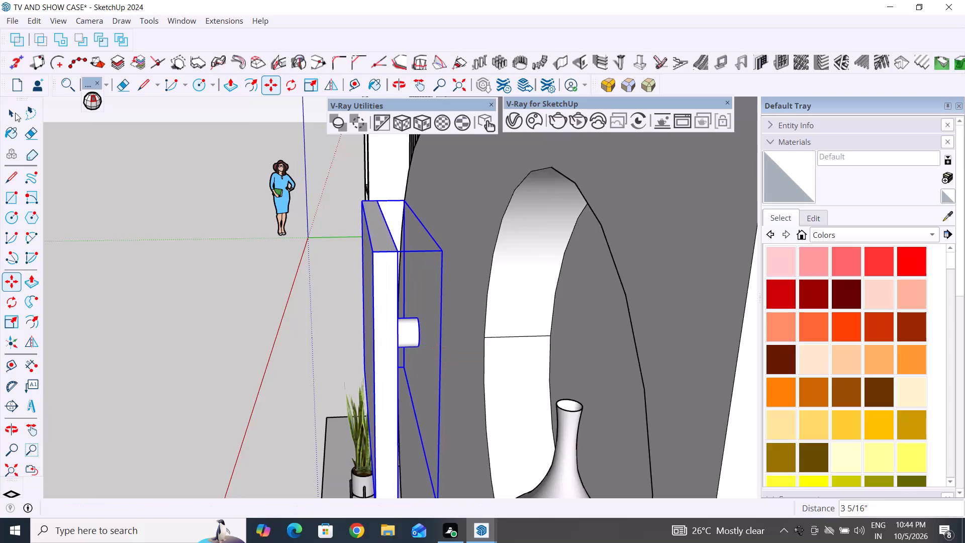
pyautogui.click(15, 113)
pyautogui.click(162, 289)
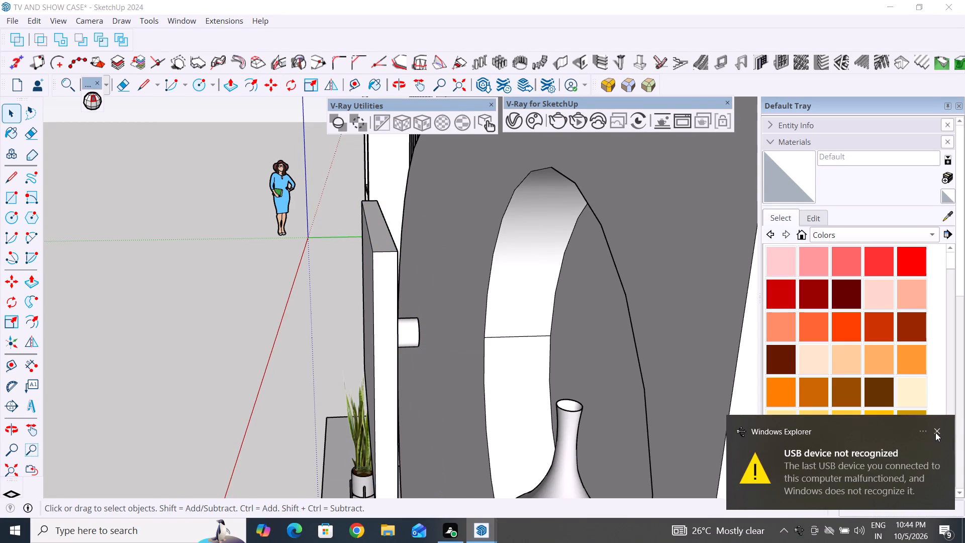
pyautogui.click(935, 432)
pyautogui.click(260, 259)
# Scale up the television group from its lower corner so it covers more of the back panel, and deselect it.
pyautogui.scroll(-5, 240, 342)
pyautogui.moveTo(253, 368); pyautogui.dragTo(273, 386, button='middle')
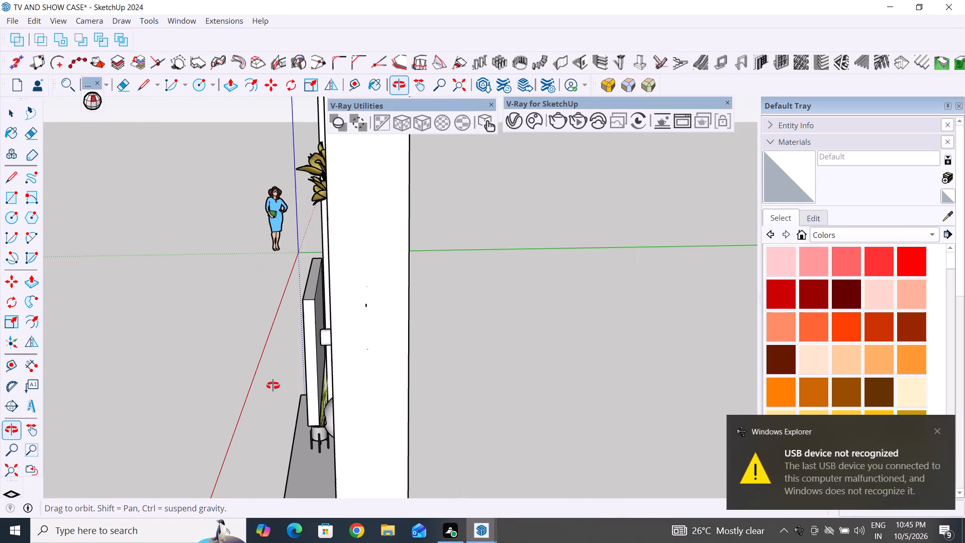
pyautogui.moveTo(273, 386); pyautogui.dragTo(498, 405, button='middle')
pyautogui.scroll(-4, 508, 330)
pyautogui.moveTo(295, 413); pyautogui.dragTo(378, 328, button='middle')
pyautogui.scroll(3, 274, 405)
pyautogui.click(346, 356)
pyautogui.scroll(-5, 403, 337)
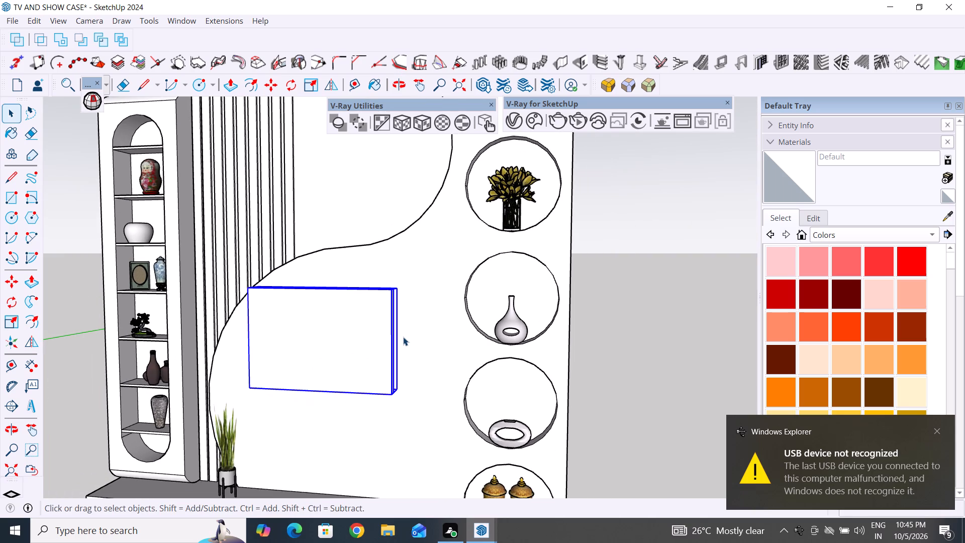
pyautogui.press('s')
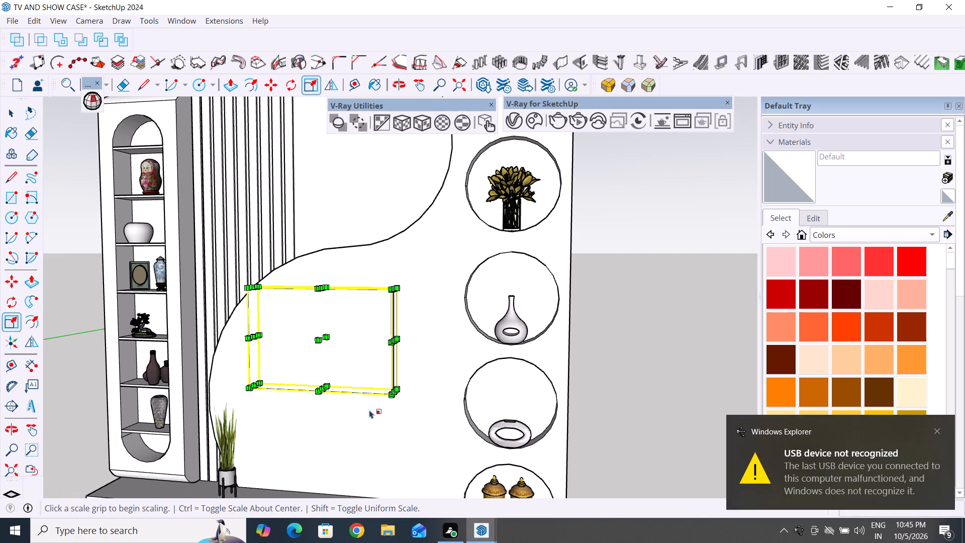
pyautogui.scroll(3, 391, 408)
pyautogui.moveTo(396, 401); pyautogui.dragTo(442, 344, button='middle')
pyautogui.scroll(4, 404, 388)
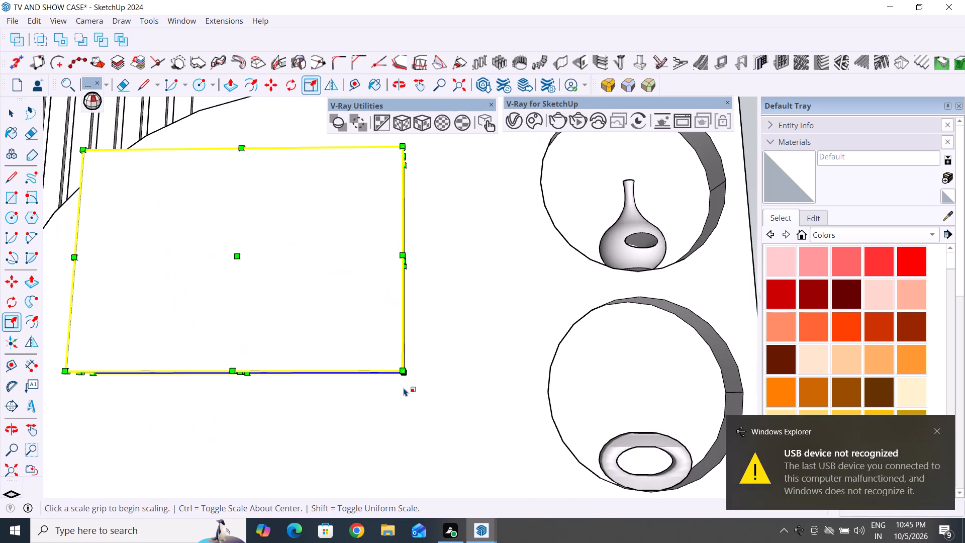
pyautogui.keyDown('ctrl'); pyautogui.moveTo(403, 371); pyautogui.dragTo(453, 397); pyautogui.keyUp('ctrl')
pyautogui.scroll(-6, 459, 403)
pyautogui.moveTo(466, 410); pyautogui.dragTo(345, 473, button='middle')
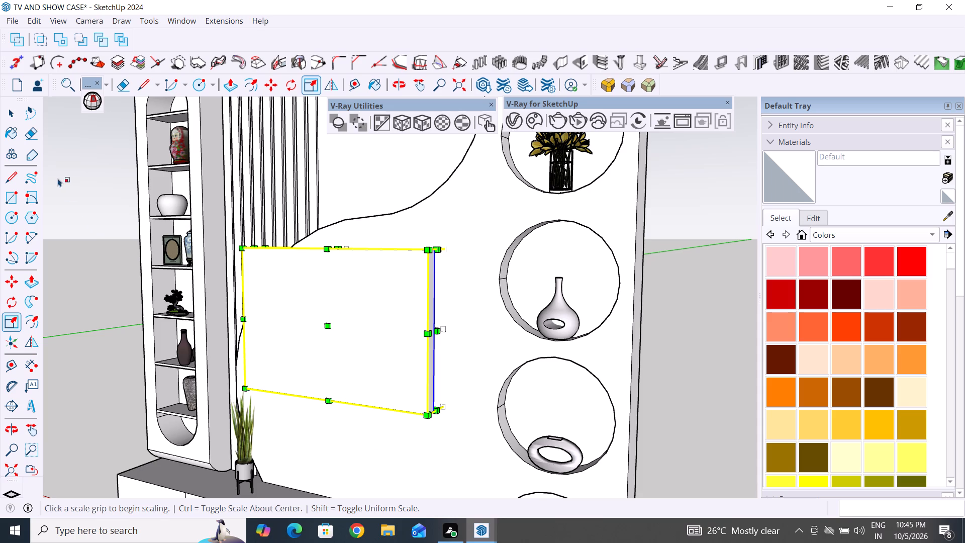
pyautogui.click(14, 112)
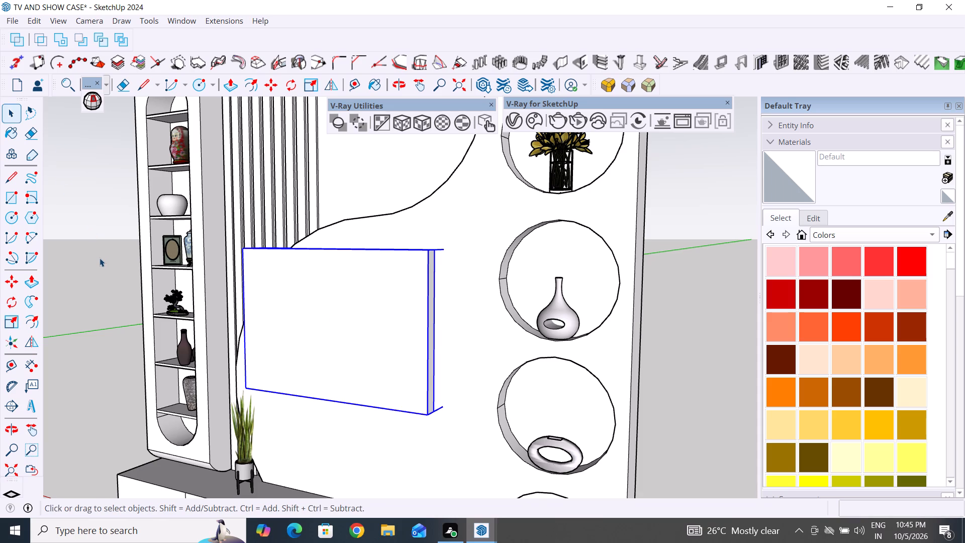
pyautogui.click(87, 253)
# Examine the enlarged television from the front and side to check its fit against the back panel.
pyautogui.scroll(-5, 388, 404)
pyautogui.moveTo(451, 442); pyautogui.dragTo(340, 461, button='middle')
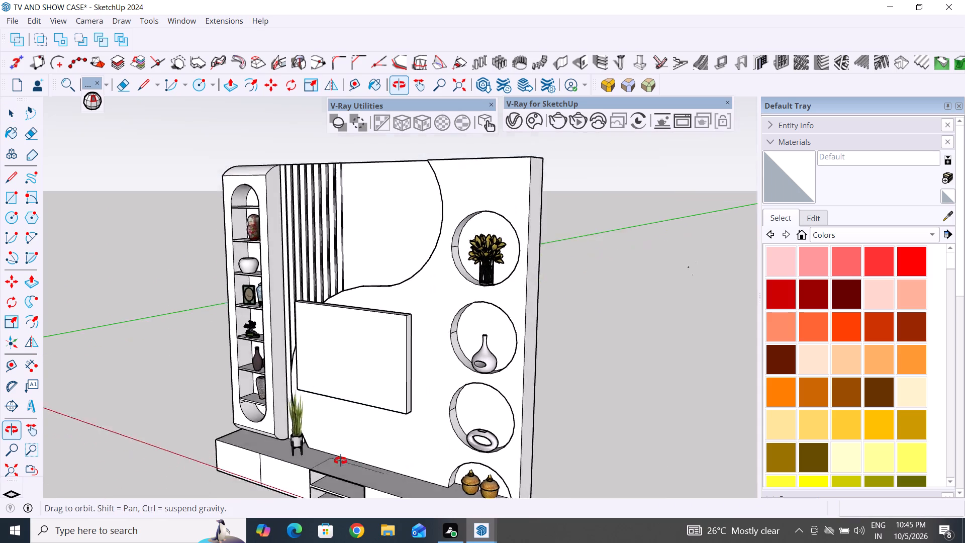
pyautogui.moveTo(340, 461); pyautogui.dragTo(332, 455, button='middle')
pyautogui.scroll(4, 368, 393)
pyautogui.moveTo(400, 411); pyautogui.dragTo(242, 389, button='middle')
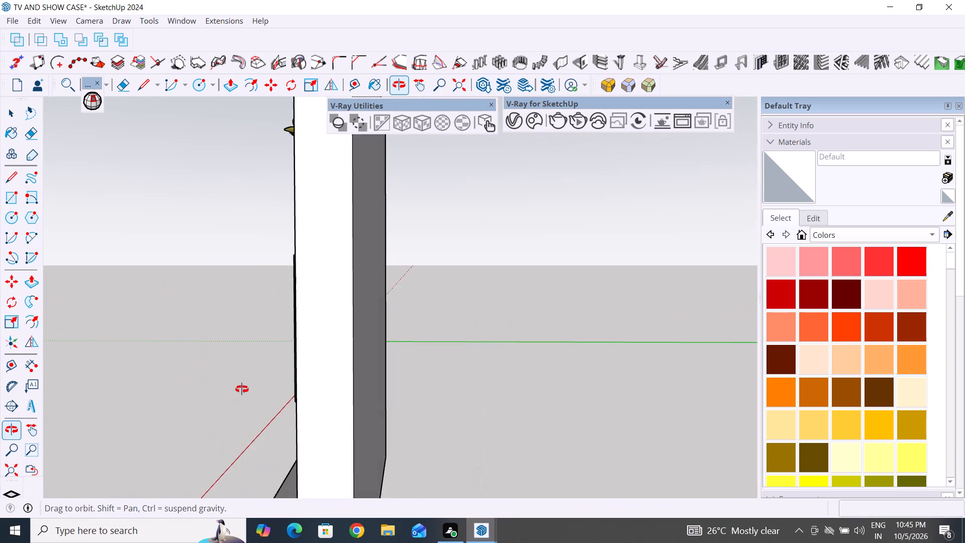
pyautogui.moveTo(242, 389); pyautogui.dragTo(283, 405, button='middle')
pyautogui.scroll(4, 317, 392)
pyautogui.moveTo(344, 419); pyautogui.dragTo(597, 442, button='middle')
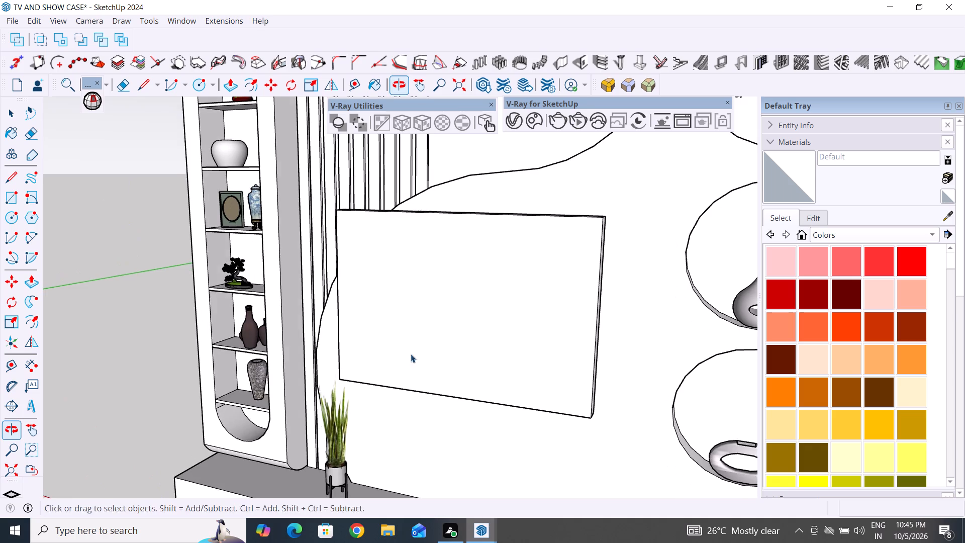
# Scale the television group uniformly about its centre by about 1.24 to enlarge it on the back panel.
pyautogui.moveTo(359, 351); pyautogui.dragTo(481, 365, button='middle')
pyautogui.moveTo(547, 359); pyautogui.dragTo(393, 294, button='middle')
pyautogui.click(510, 280)
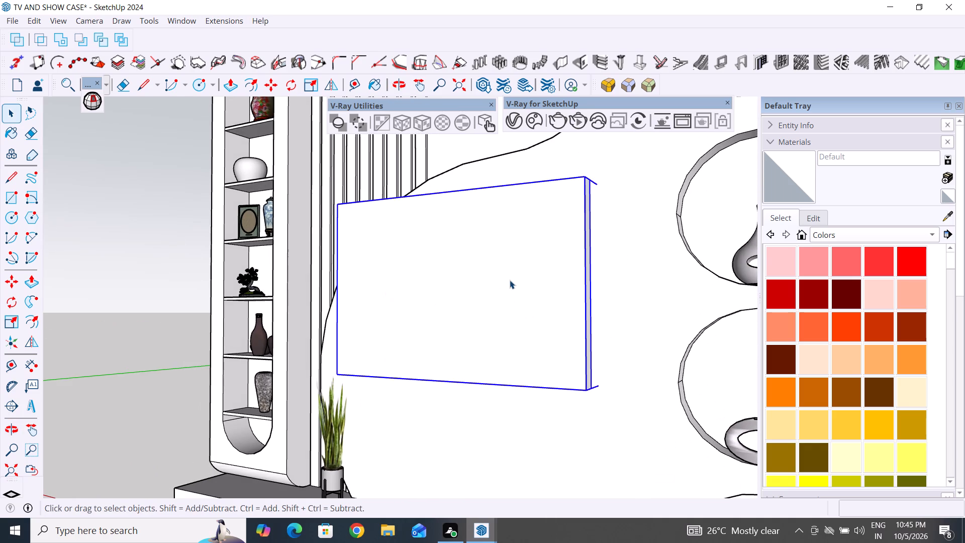
pyautogui.press('s')
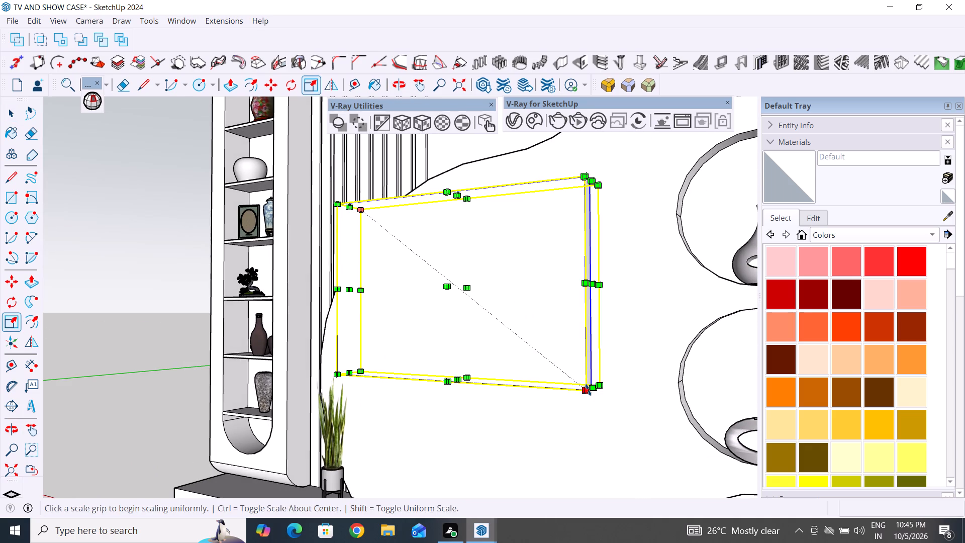
pyautogui.moveTo(560, 422); pyautogui.dragTo(618, 418, button='middle')
pyautogui.scroll(-10, 453, 385)
pyautogui.moveTo(435, 402); pyautogui.dragTo(473, 431, button='middle')
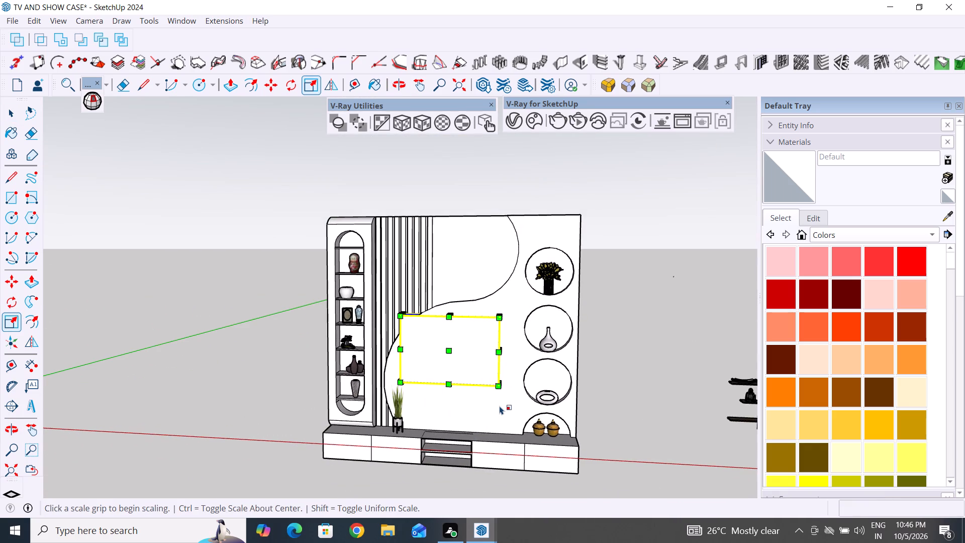
pyautogui.scroll(3, 562, 451)
pyautogui.moveTo(491, 420); pyautogui.dragTo(538, 446, button='middle')
pyautogui.scroll(4, 500, 382)
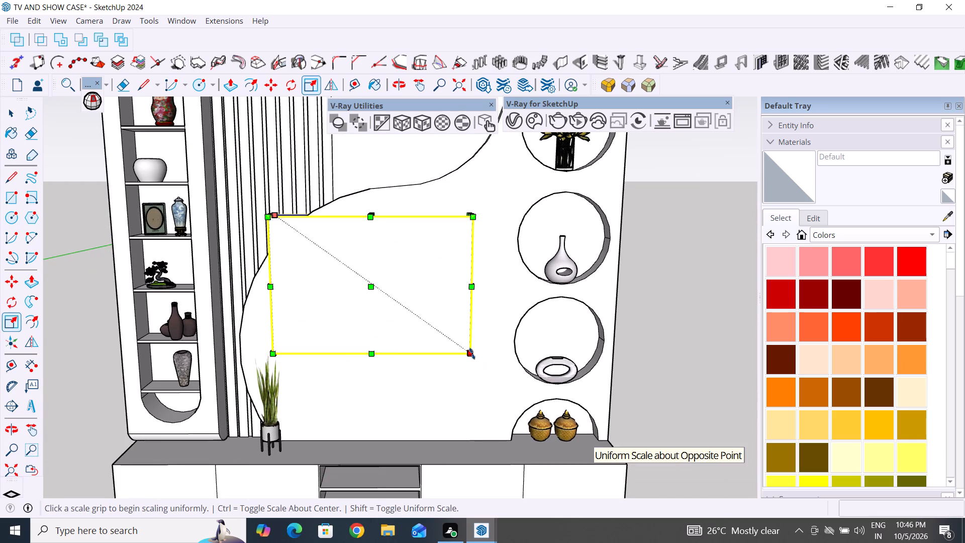
pyautogui.keyDown('ctrl'); pyautogui.moveTo(472, 352); pyautogui.dragTo(499, 371); pyautogui.keyUp('ctrl')
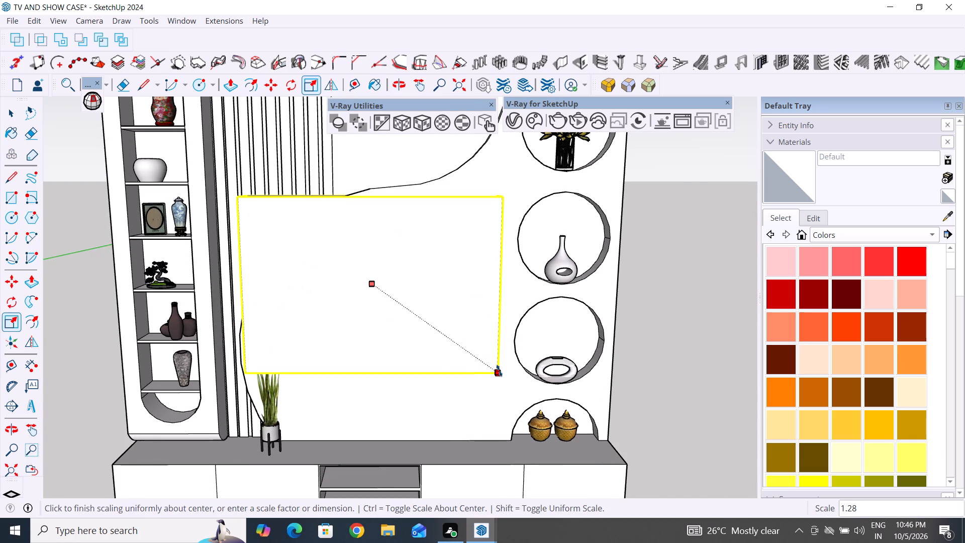
pyautogui.keyDown('ctrl'); pyautogui.moveTo(499, 371); pyautogui.dragTo(495, 371); pyautogui.keyUp('ctrl')
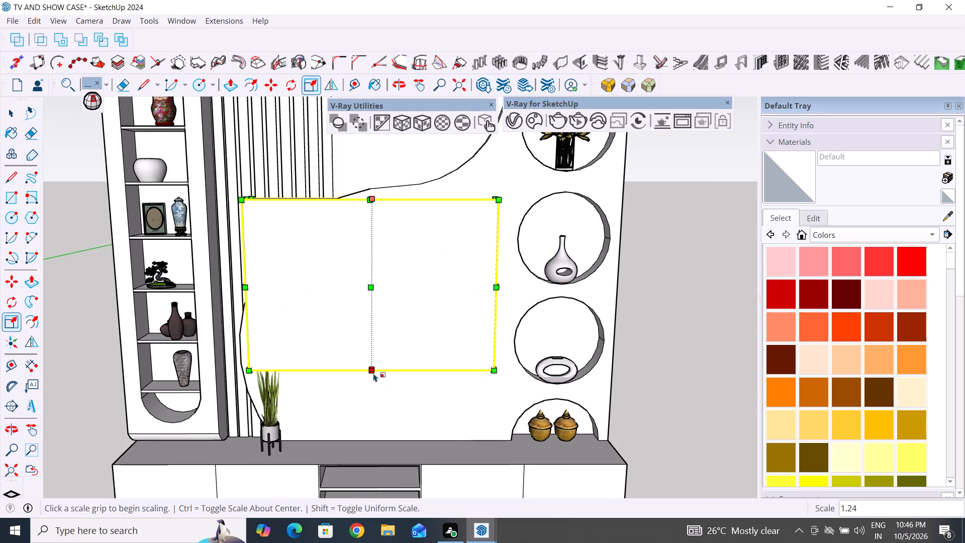
# Reduce the television group's height from its bottom edge by a blue-axis scale of about 0.84, and deselect it.
pyautogui.moveTo(375, 401); pyautogui.dragTo(474, 372, button='middle')
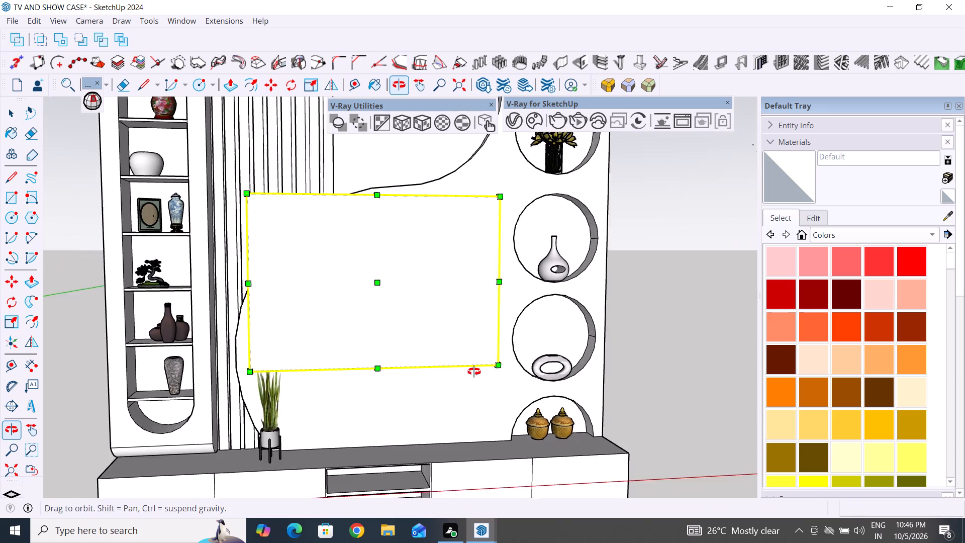
pyautogui.moveTo(474, 372); pyautogui.dragTo(429, 359, button='middle')
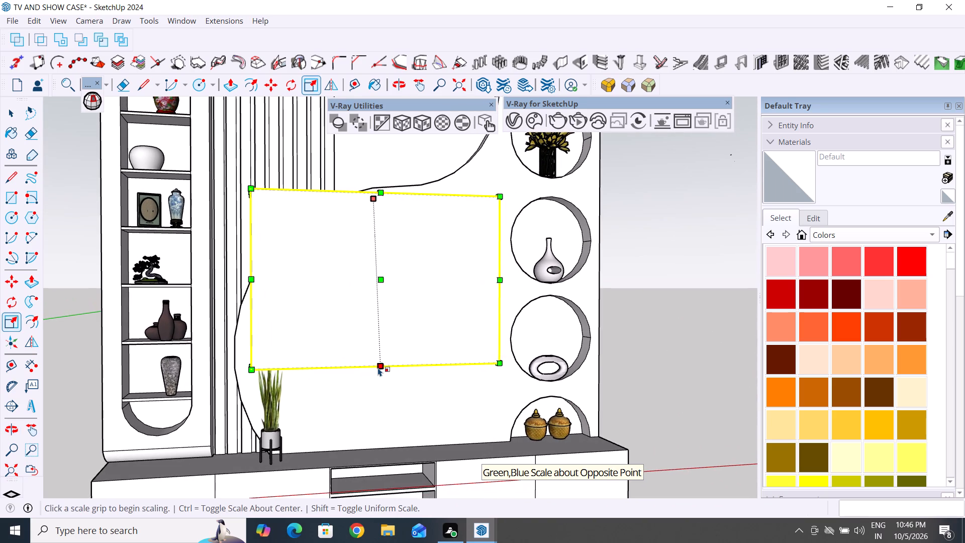
pyautogui.click(657, 350)
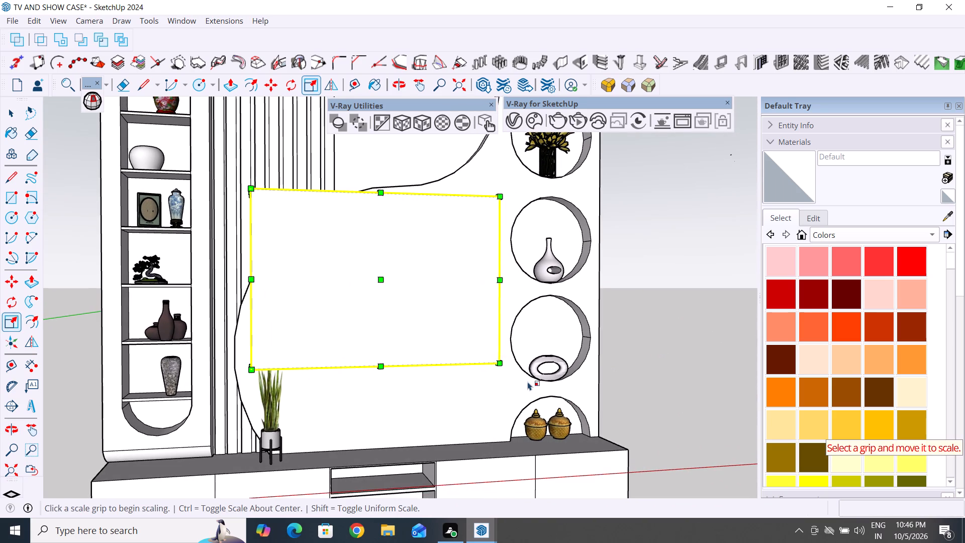
pyautogui.moveTo(379, 360); pyautogui.dragTo(387, 337)
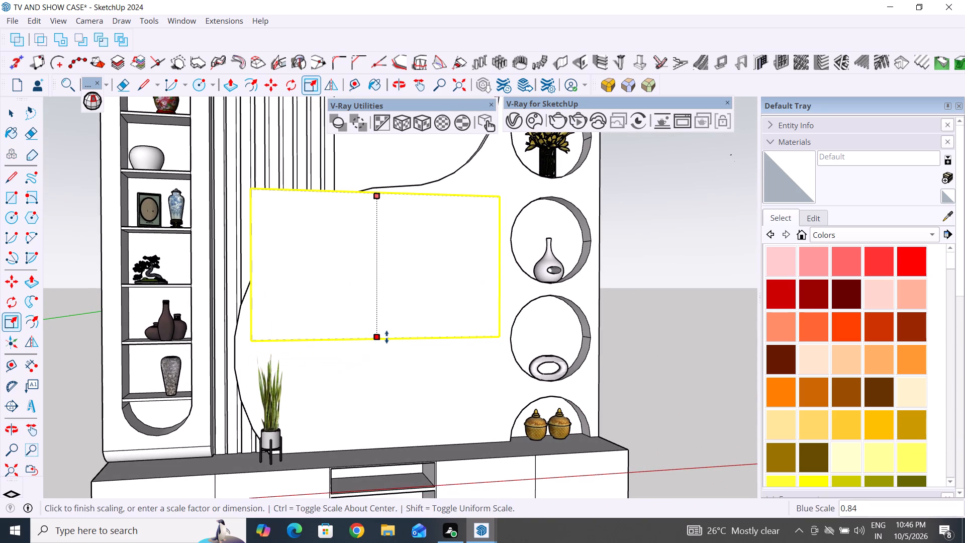
pyautogui.moveTo(387, 337); pyautogui.dragTo(387, 336)
pyautogui.moveTo(647, 358); pyautogui.dragTo(497, 360, button='middle')
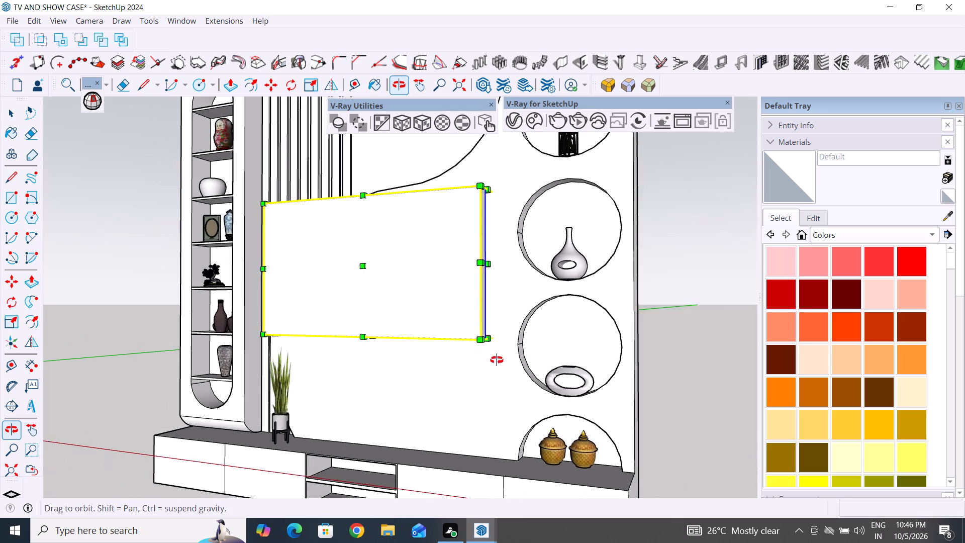
pyautogui.moveTo(497, 360); pyautogui.dragTo(549, 434, button='middle')
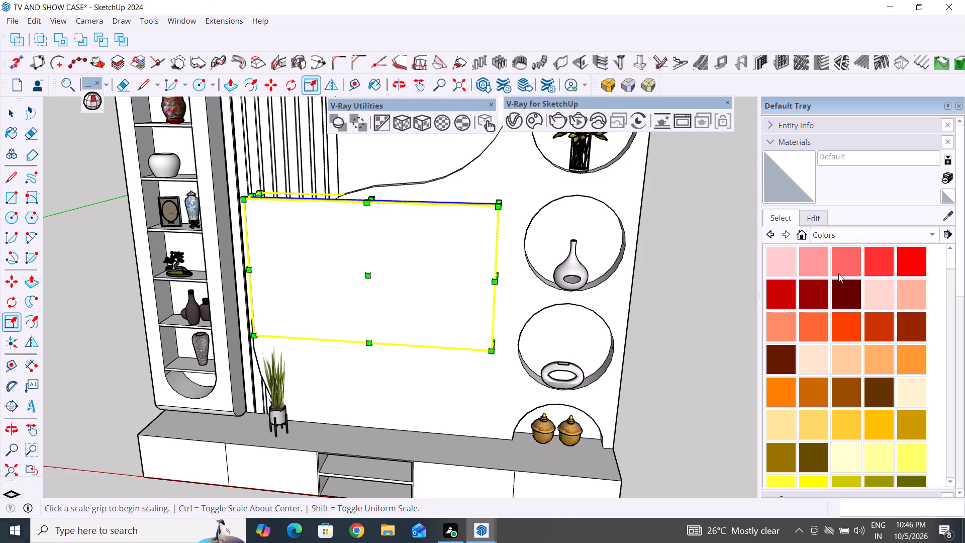
pyautogui.click(15, 113)
pyautogui.click(112, 273)
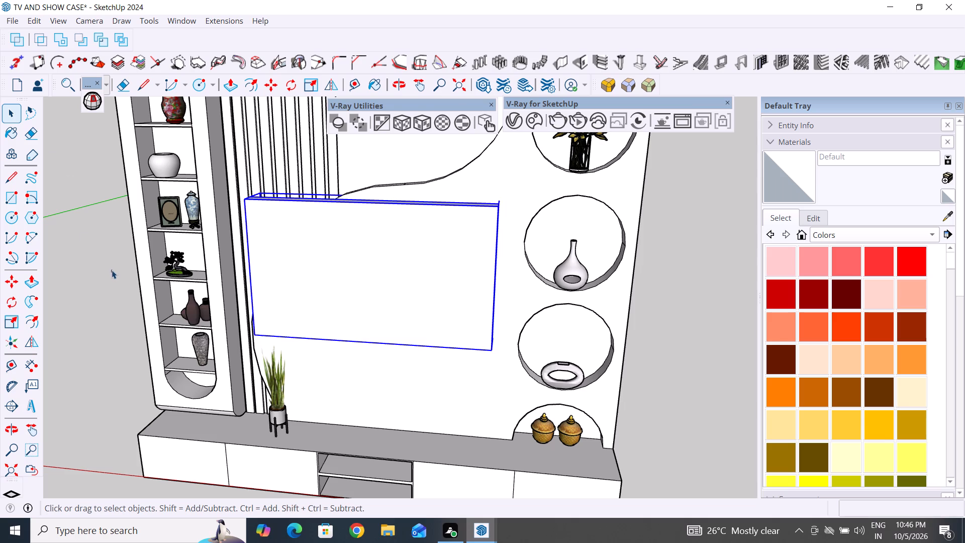
# Open the television group, push its front face back about 2 3/8" to thin the screen, and close the group.
pyautogui.moveTo(463, 355); pyautogui.dragTo(192, 421, button='middle')
pyautogui.scroll(3, 336, 371)
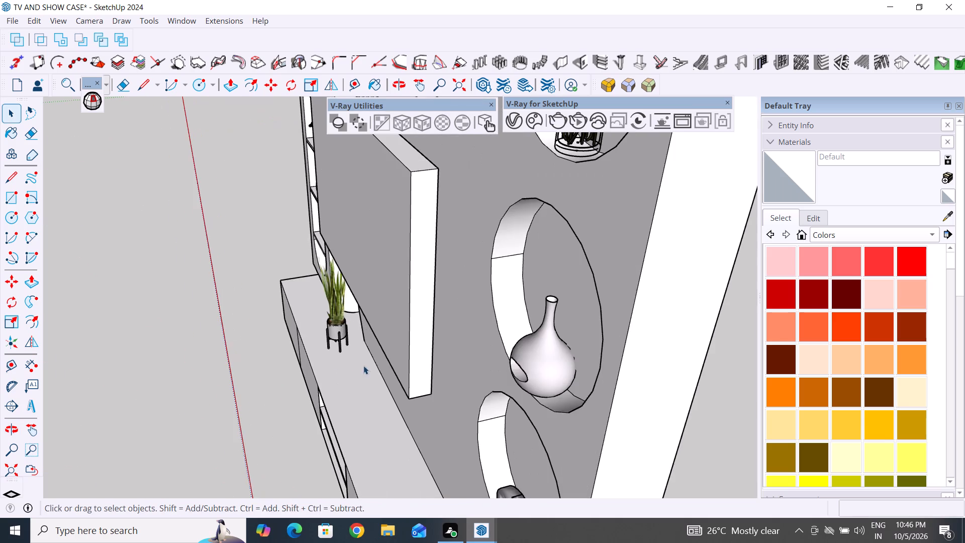
pyautogui.moveTo(362, 366); pyautogui.dragTo(371, 365, button='middle')
pyautogui.click(405, 273)
pyautogui.moveTo(416, 289); pyautogui.dragTo(613, 351, button='middle')
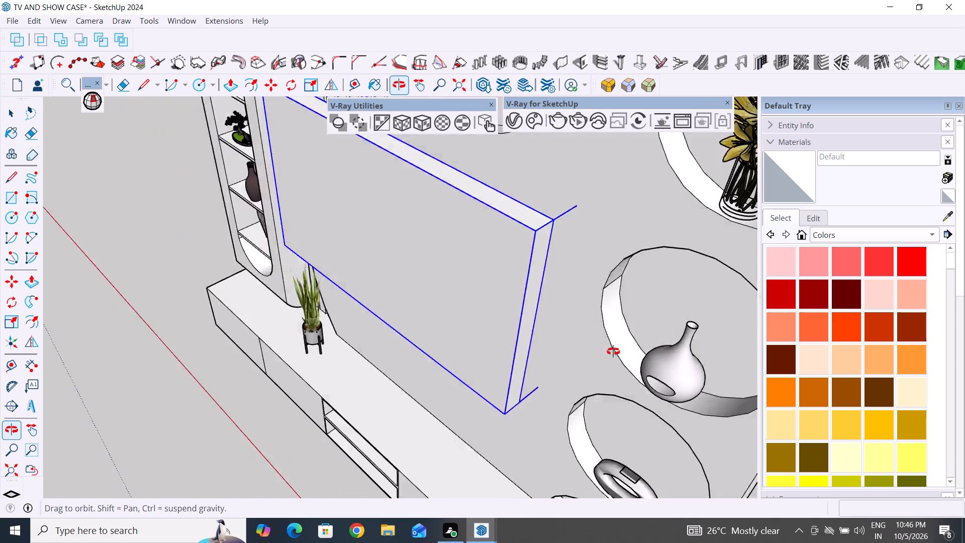
pyautogui.moveTo(613, 351); pyautogui.dragTo(757, 422, button='middle')
pyautogui.moveTo(436, 299); pyautogui.dragTo(514, 277, button='middle')
pyautogui.scroll(1, 464, 248)
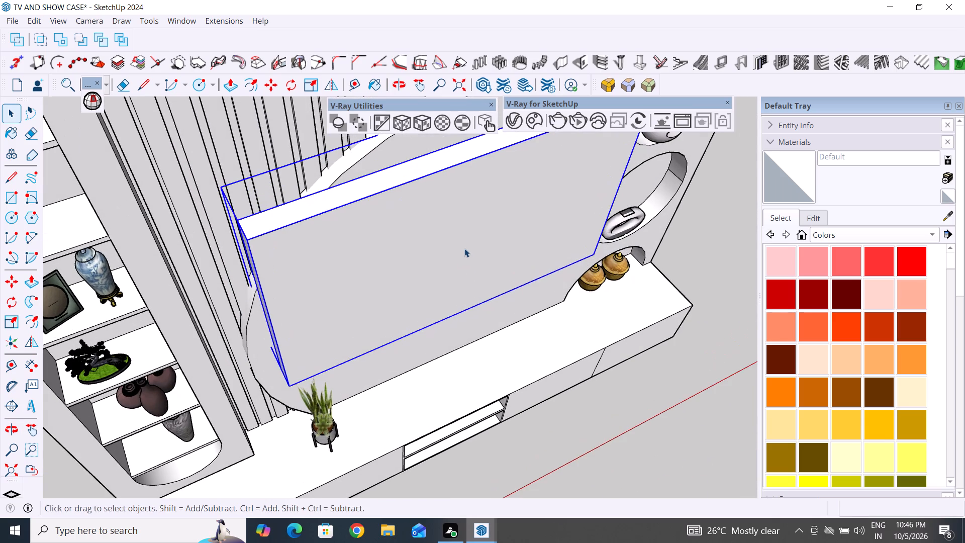
pyautogui.tripleClick(468, 239)
pyautogui.tripleClick(473, 241)
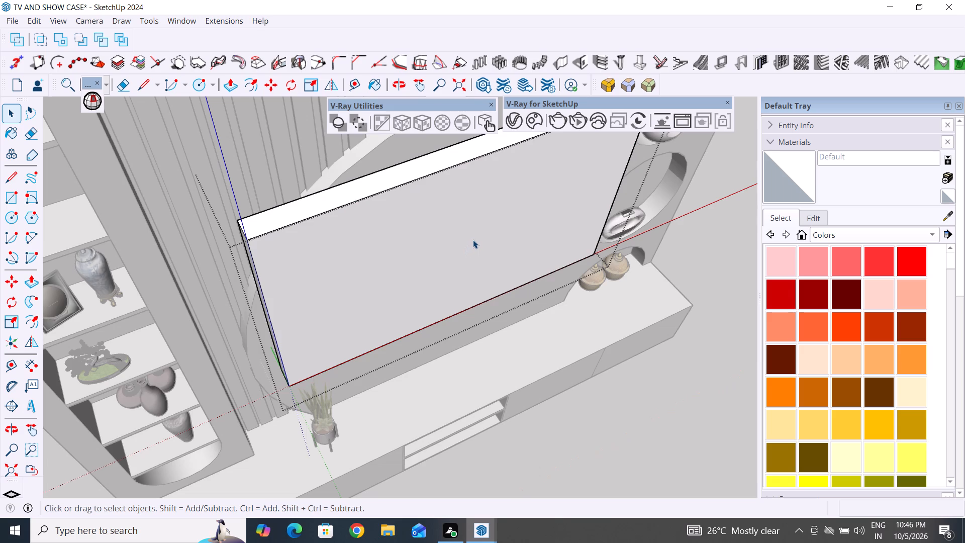
pyautogui.click(473, 240)
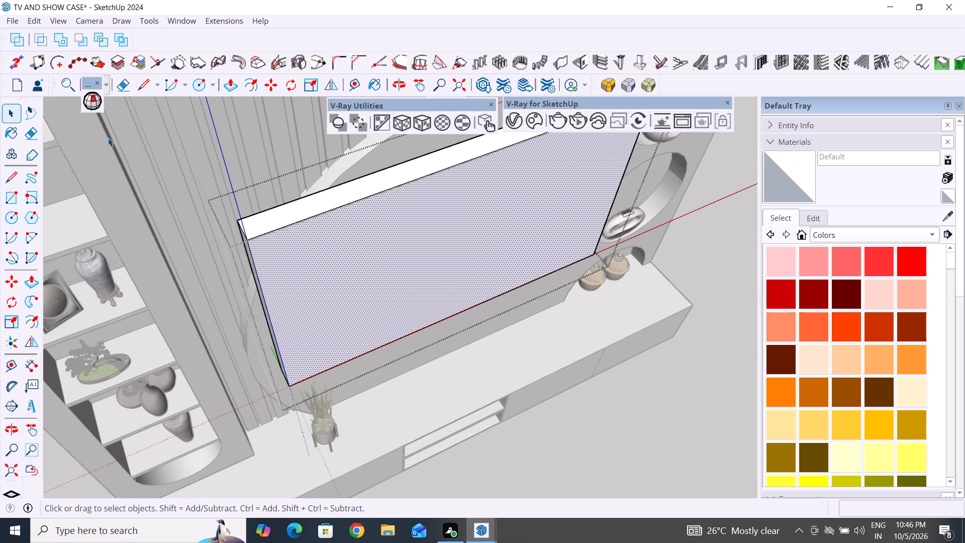
pyautogui.click(229, 84)
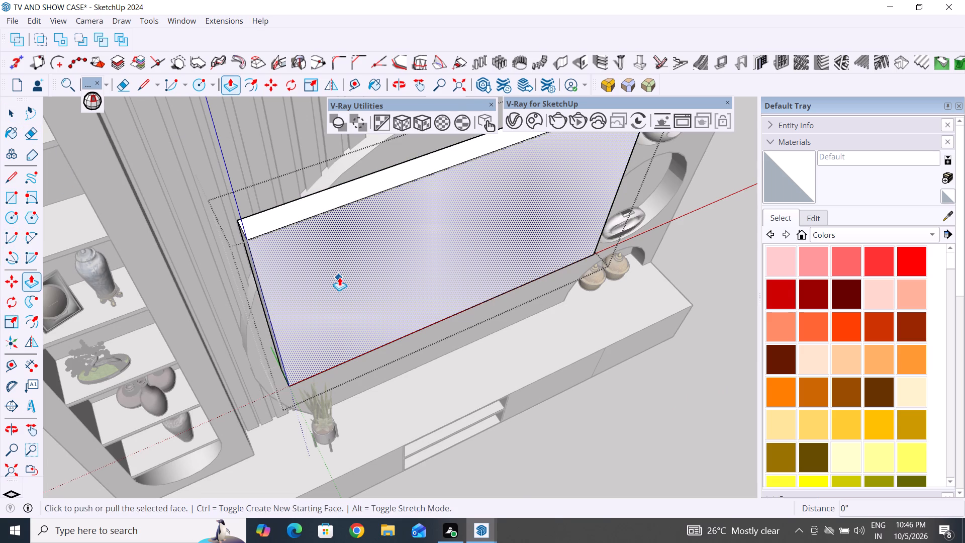
pyautogui.click(339, 277)
pyautogui.click(338, 267)
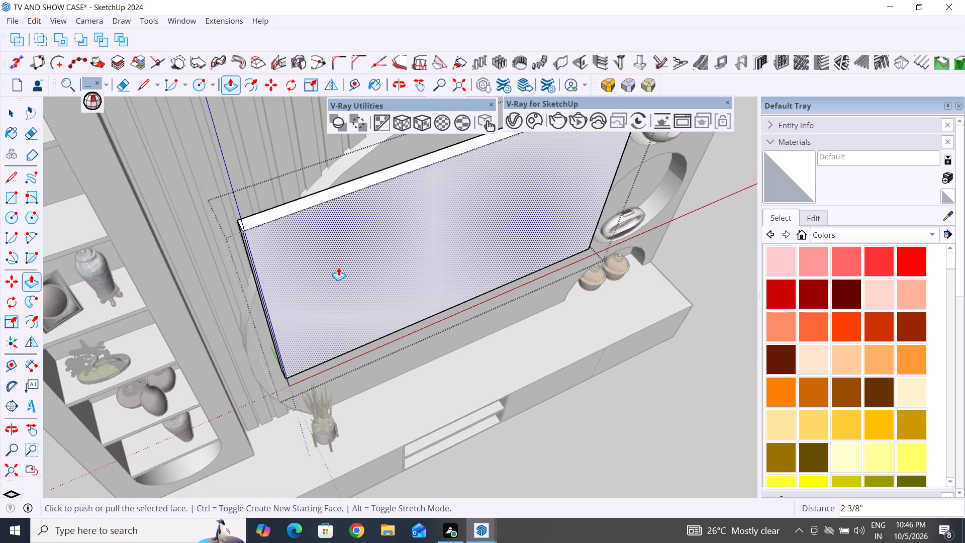
pyautogui.click(12, 114)
pyautogui.scroll(-6, 378, 335)
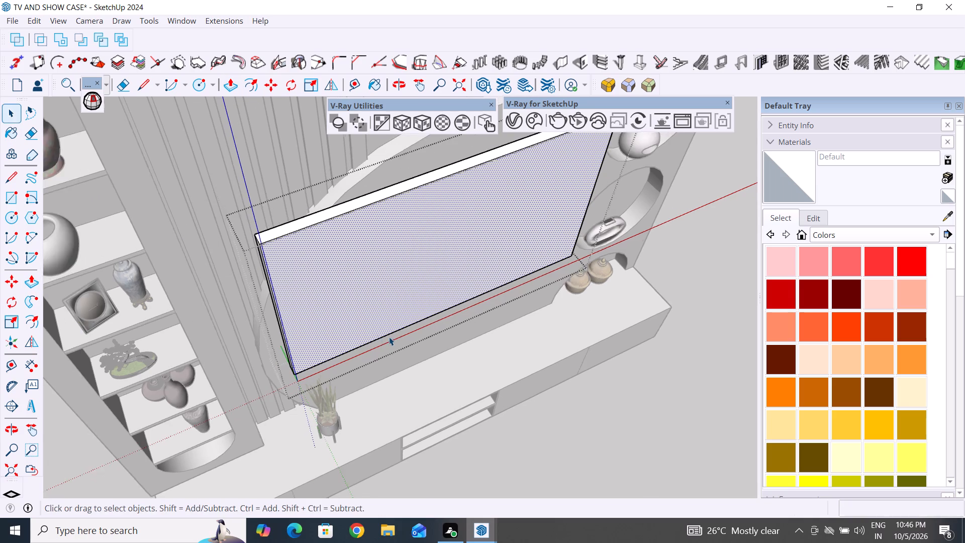
pyautogui.click(618, 396)
pyautogui.moveTo(638, 373); pyautogui.dragTo(292, 379, button='middle')
pyautogui.click(190, 404)
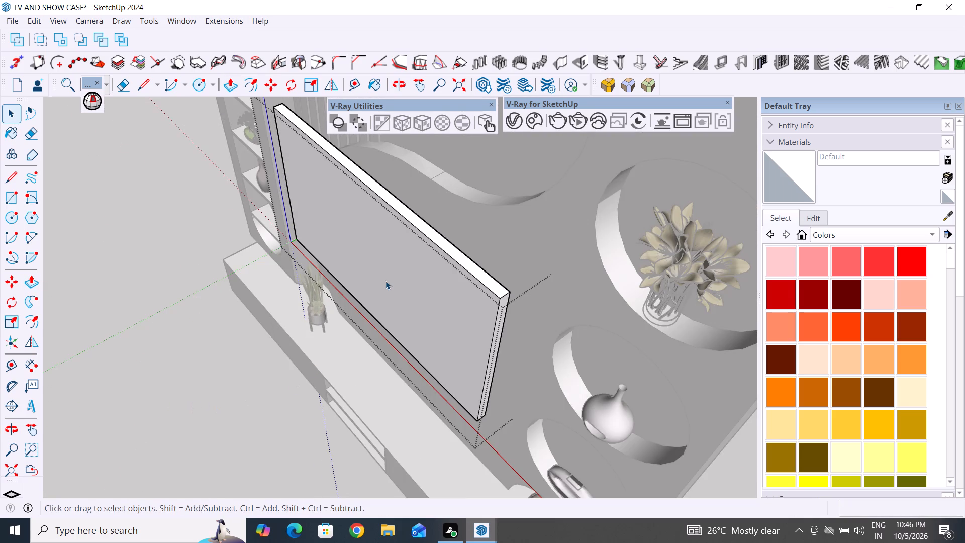
# Examine the thinned television from above, the side and the front to check its depth and gap to the back panel.
pyautogui.scroll(-5, 385, 279)
pyautogui.moveTo(474, 320); pyautogui.dragTo(351, 303, button='middle')
pyautogui.scroll(3, 451, 315)
pyautogui.scroll(3, 387, 259)
pyautogui.moveTo(390, 287); pyautogui.dragTo(369, 320, button='middle')
pyautogui.scroll(1, 371, 319)
pyautogui.scroll(-4, 396, 309)
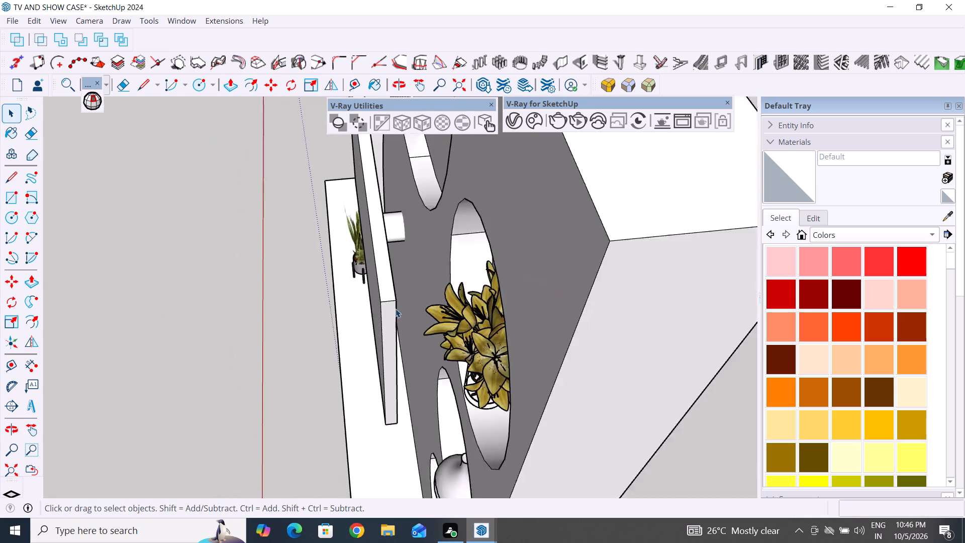
pyautogui.scroll(-8, 396, 309)
pyautogui.moveTo(367, 314); pyautogui.dragTo(707, 256, button='middle')
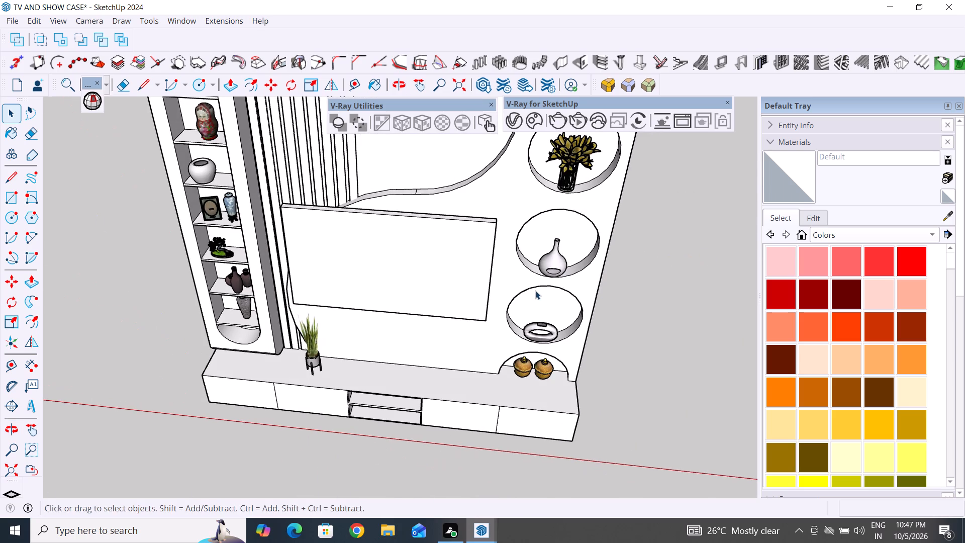
# Move the television group about 4 11/16" along the back panel towards the circular niches, and deselect it.
pyautogui.moveTo(540, 301); pyautogui.dragTo(603, 255, button='middle')
pyautogui.click(644, 258)
pyautogui.click(366, 253)
pyautogui.moveTo(478, 321); pyautogui.dragTo(486, 337, button='middle')
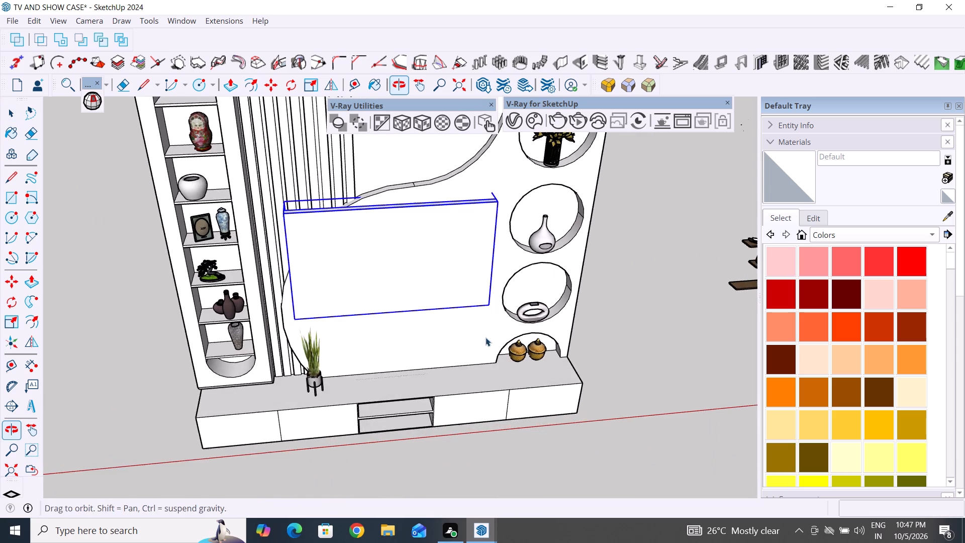
pyautogui.moveTo(486, 337); pyautogui.dragTo(486, 339, button='middle')
pyautogui.scroll(3, 411, 286)
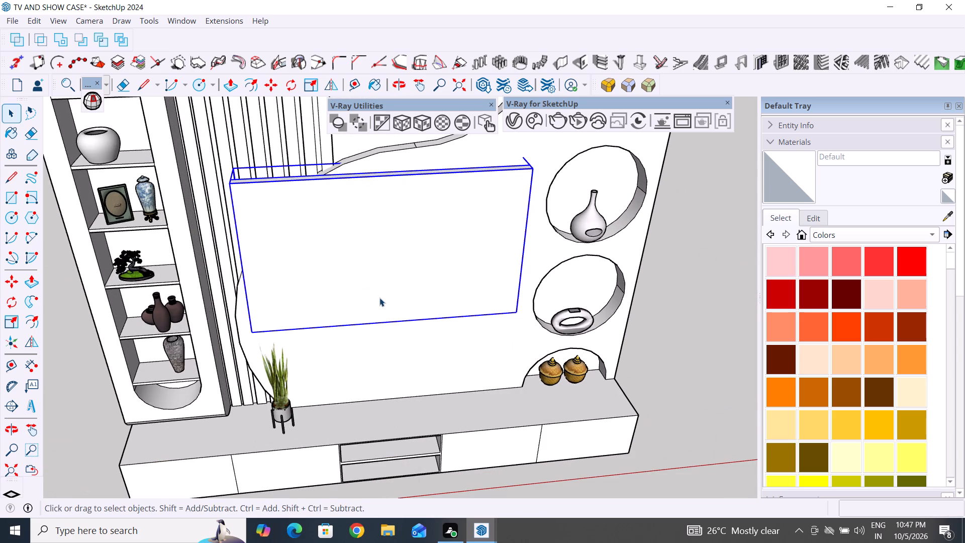
pyautogui.press('m')
pyautogui.click(255, 329)
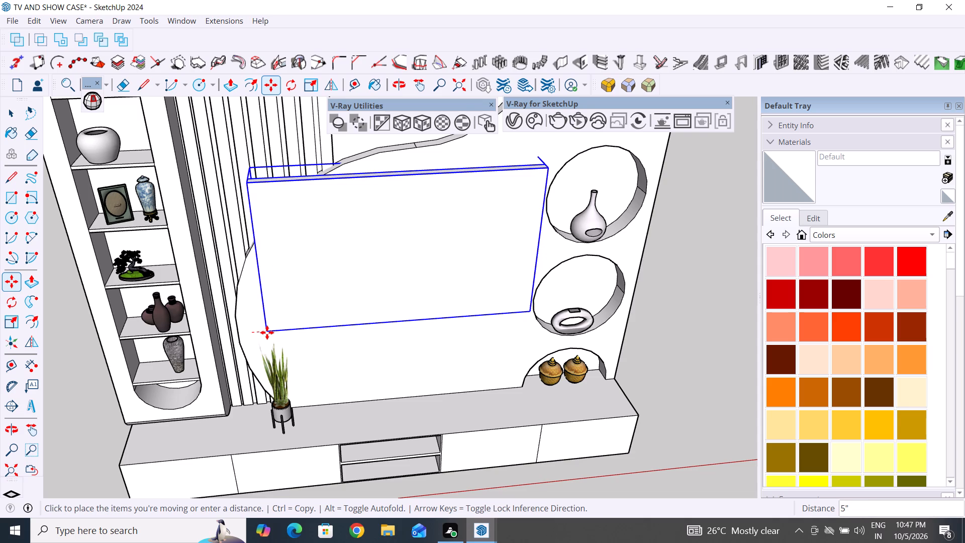
pyautogui.click(266, 332)
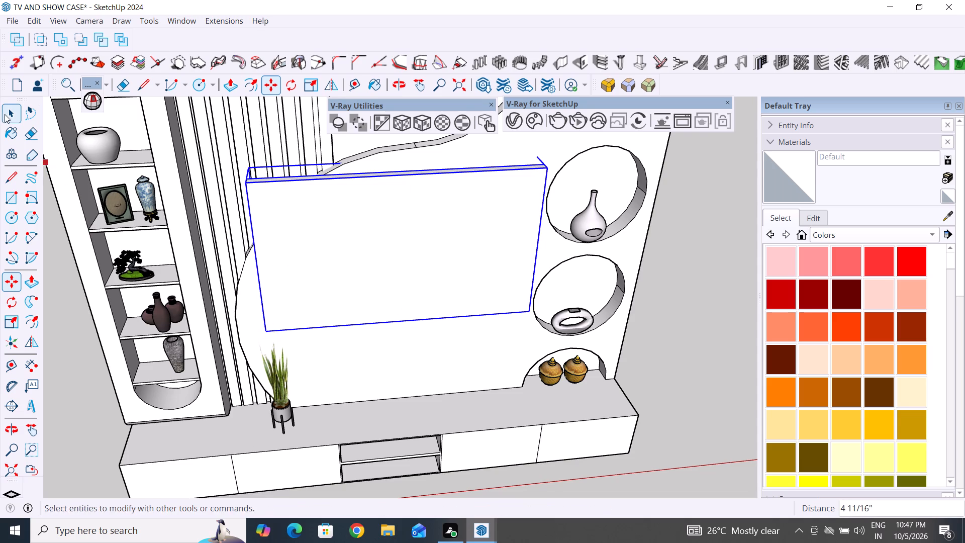
pyautogui.click(4, 113)
pyautogui.click(66, 313)
# Scale both golden lidded jars in the bottom arched niche up together uniformly by about 1.17.
pyautogui.scroll(-6, 163, 344)
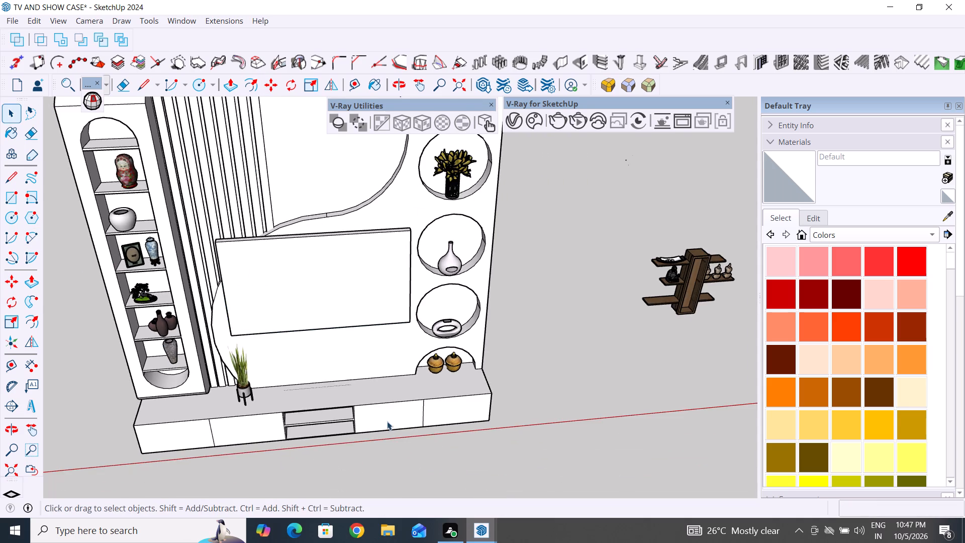
pyautogui.moveTo(402, 423); pyautogui.dragTo(365, 330, button='middle')
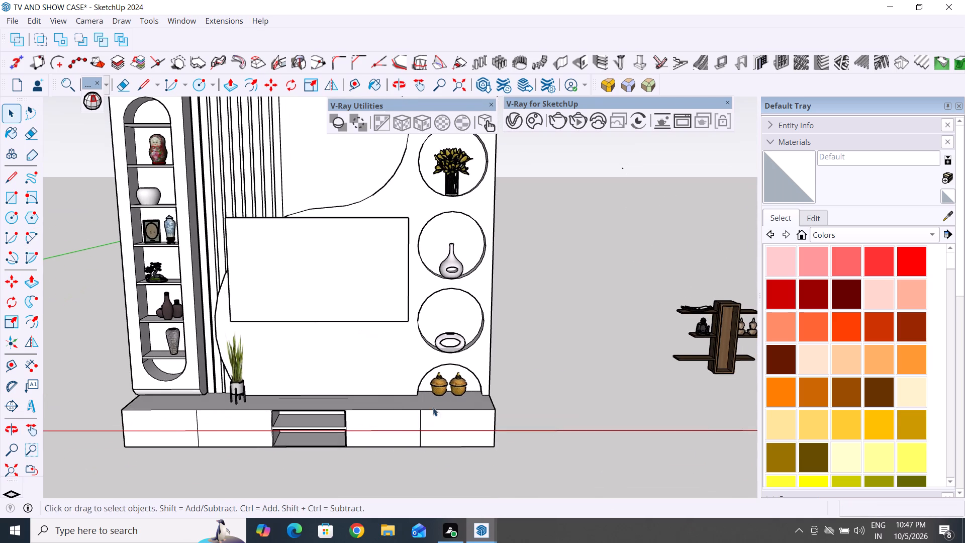
pyautogui.scroll(11, 485, 371)
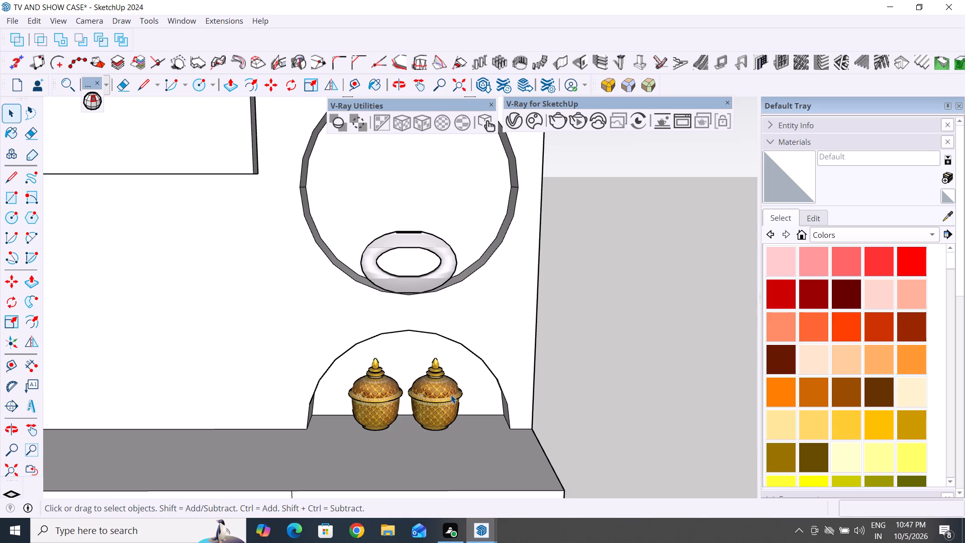
pyautogui.click(447, 395)
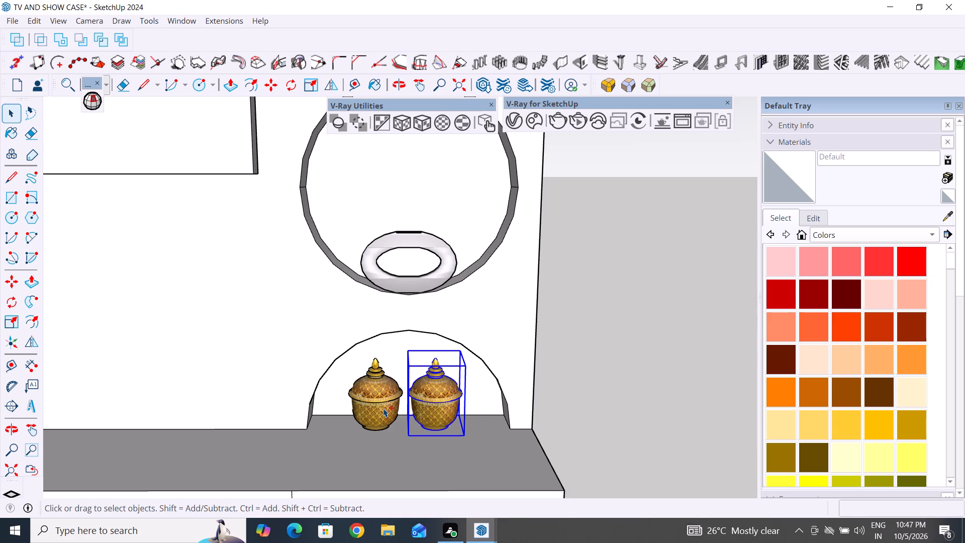
pyautogui.keyDown('ctrl'); pyautogui.click(382, 408); pyautogui.keyUp('ctrl')
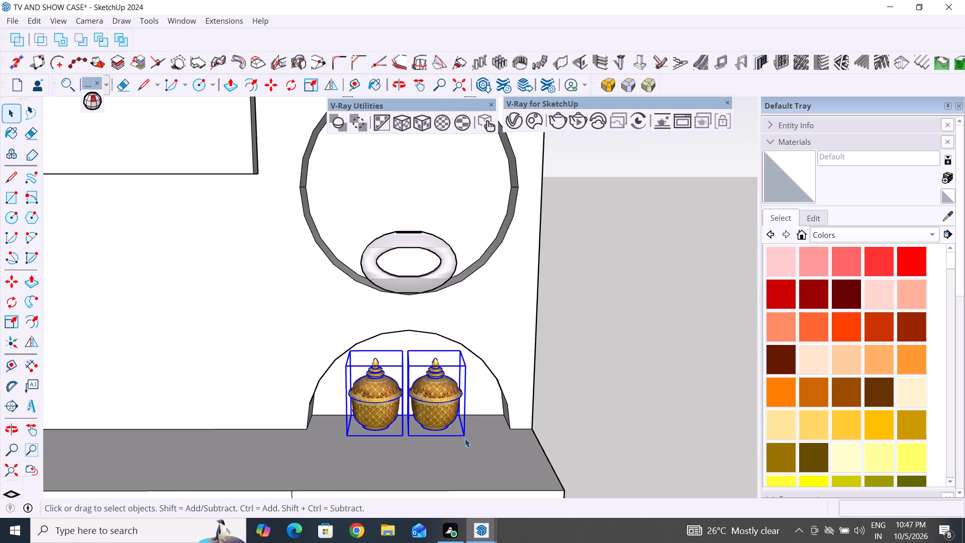
pyautogui.press('s')
pyautogui.click(465, 433)
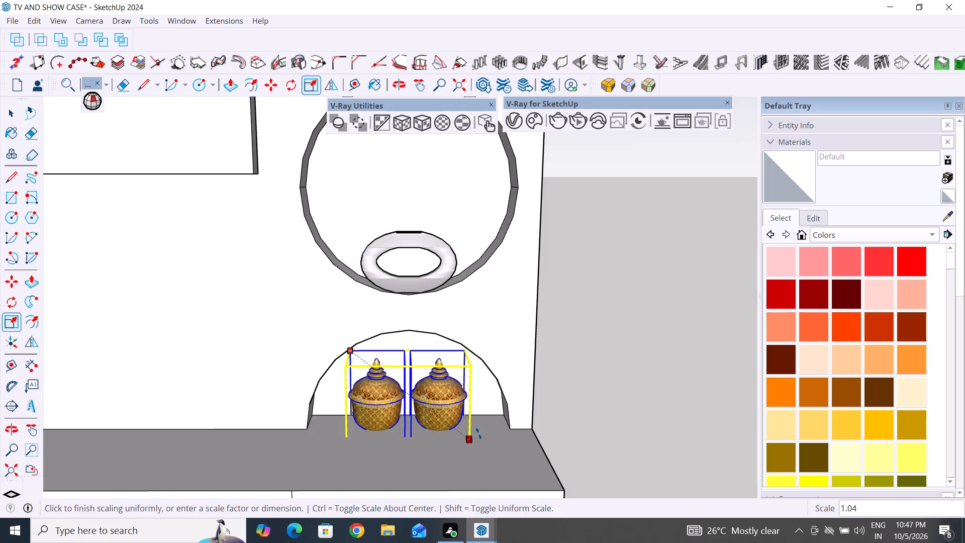
pyautogui.click(496, 437)
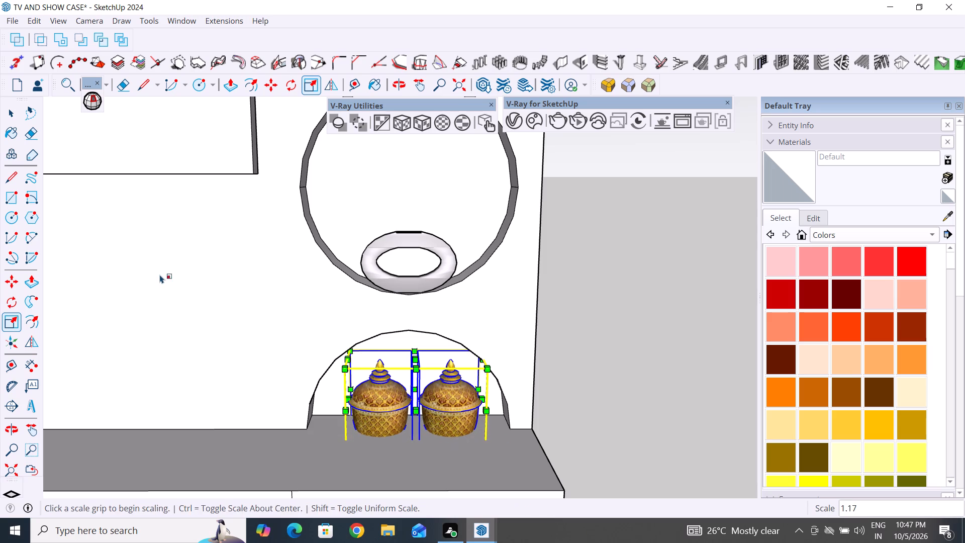
# Select both golden lidded jars in the bottom arched niche and move them about 2 1/2" back into the niche.
pyautogui.click(14, 111)
pyautogui.click(538, 299)
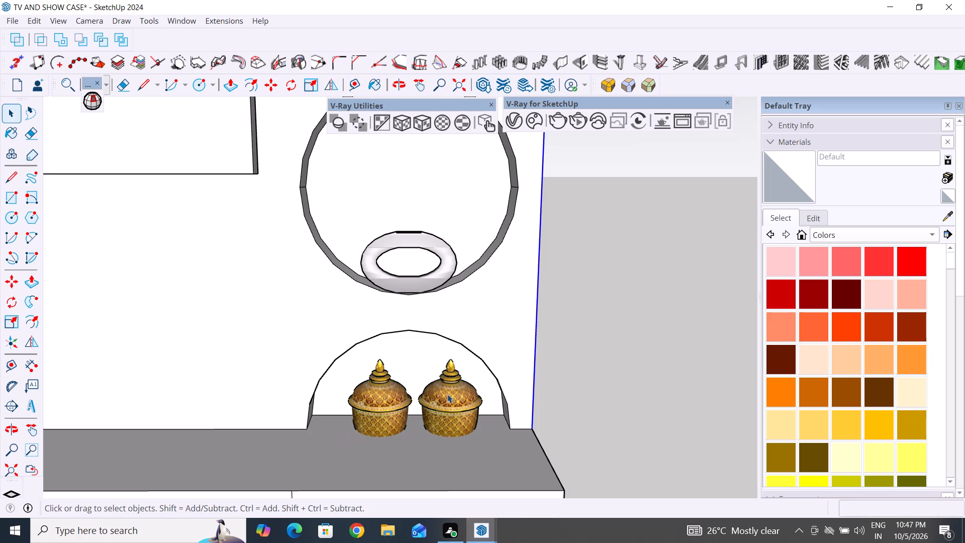
pyautogui.click(446, 394)
pyautogui.keyDown('ctrl'); pyautogui.click(388, 414); pyautogui.keyUp('ctrl')
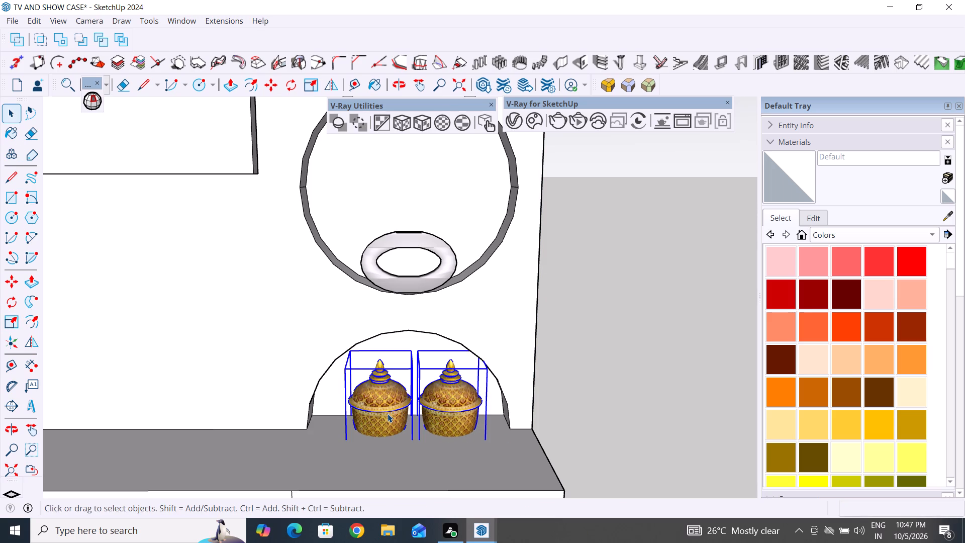
pyautogui.press('m')
pyautogui.click(412, 366)
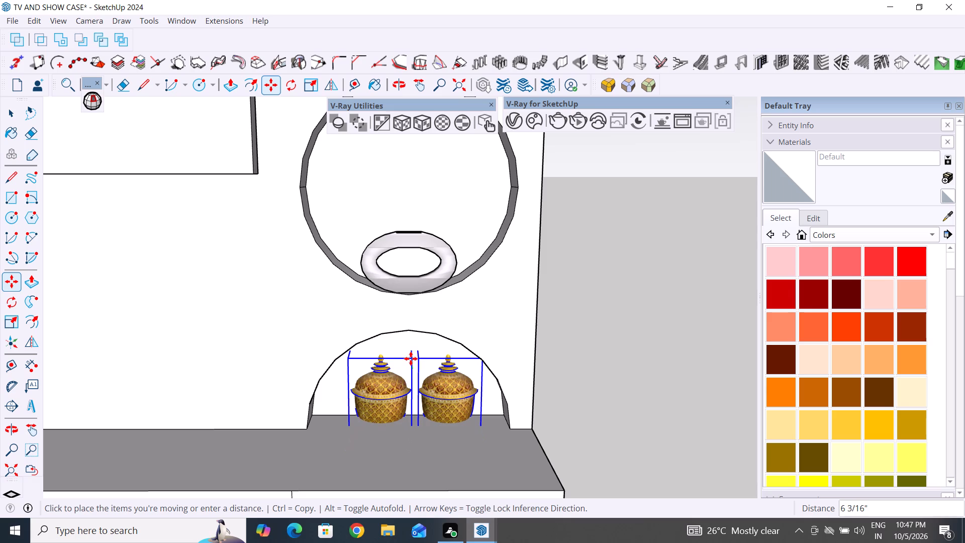
pyautogui.moveTo(395, 364); pyautogui.dragTo(522, 385, button='middle')
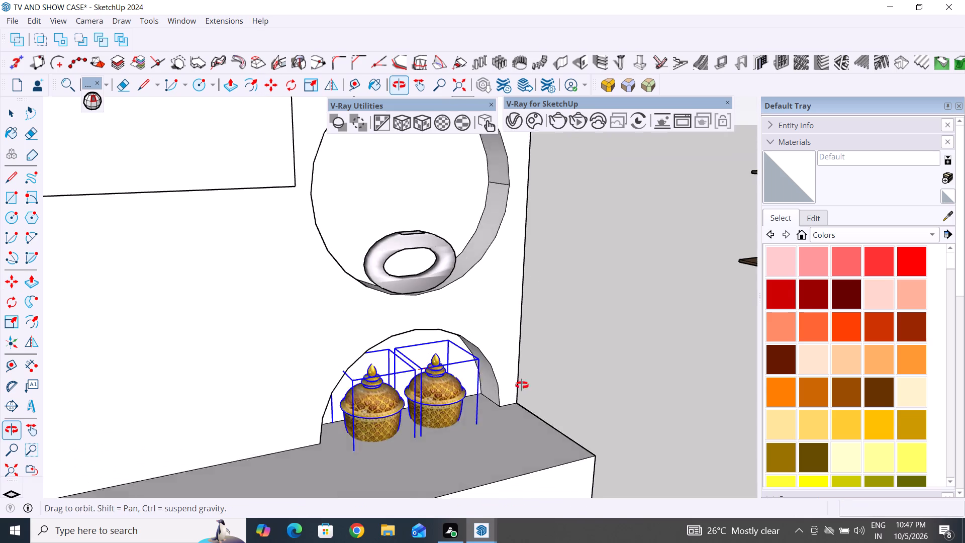
pyautogui.moveTo(522, 385); pyautogui.dragTo(552, 386, button='middle')
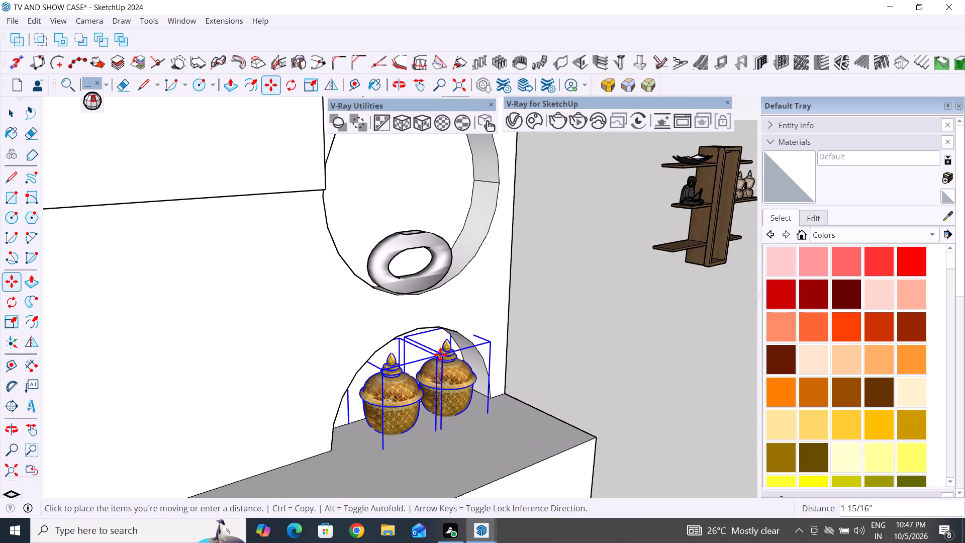
pyautogui.click(439, 351)
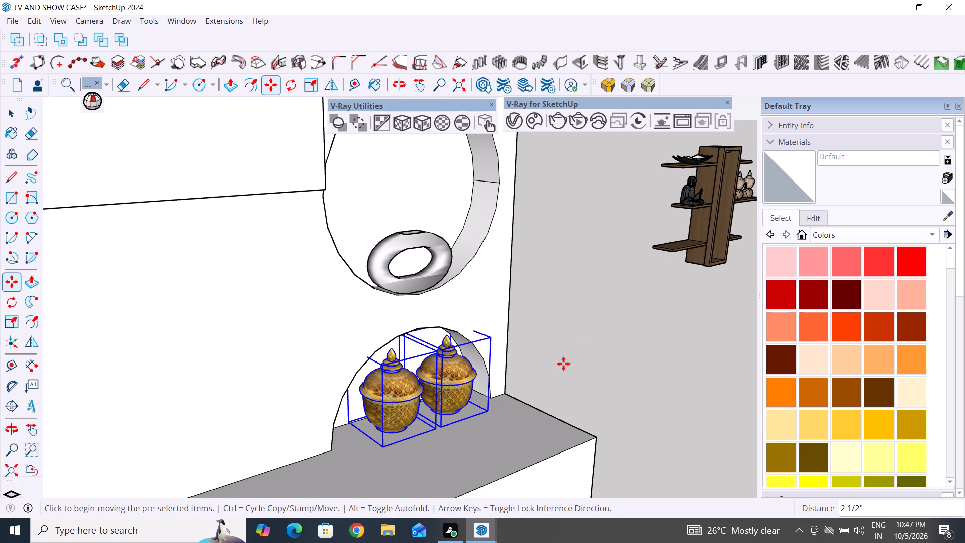
# Lower both golden jars about 3/8" so their bases rest on the cabinet top, and deselect them.
pyautogui.moveTo(493, 452); pyautogui.dragTo(422, 347, button='middle')
pyautogui.scroll(8, 396, 407)
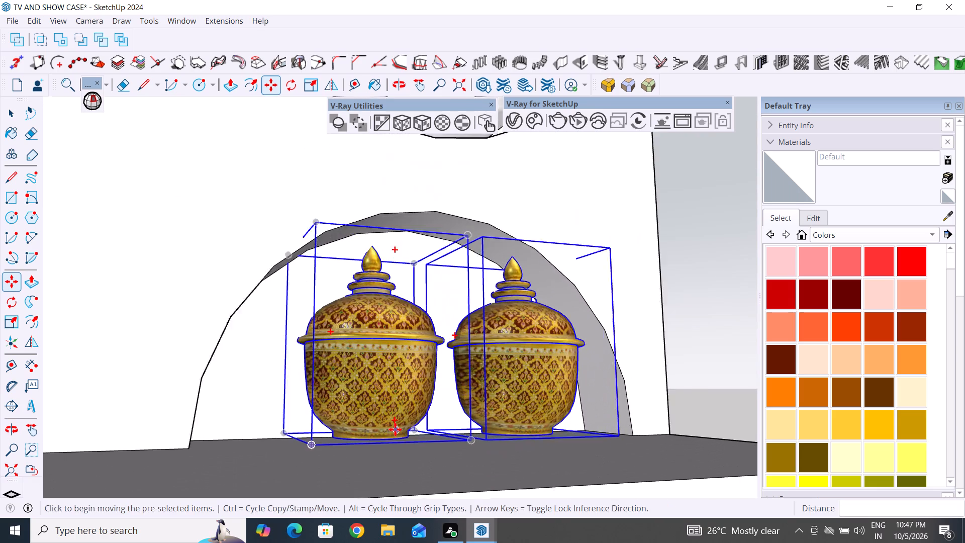
pyautogui.scroll(11, 395, 429)
pyautogui.scroll(-7, 475, 316)
pyautogui.middleClick(493, 400)
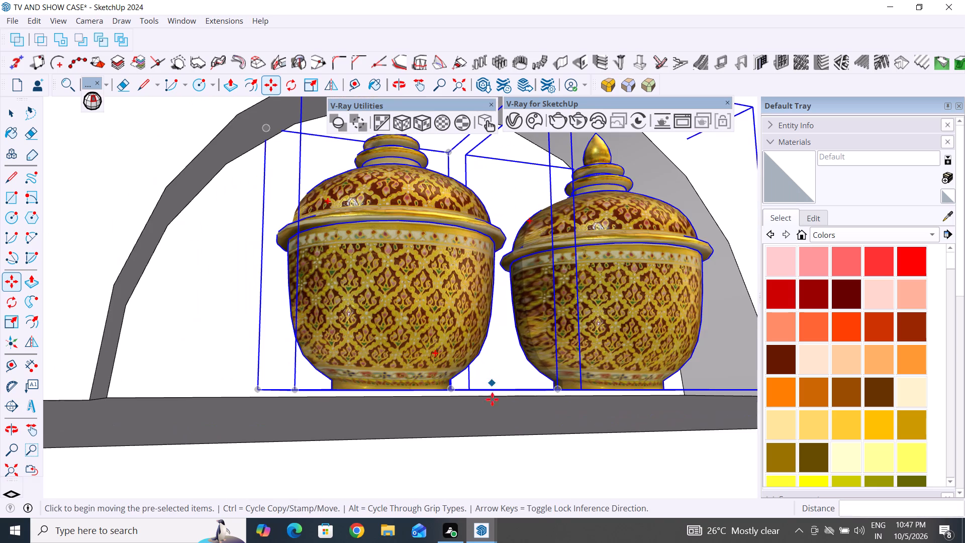
pyautogui.scroll(1, 495, 401)
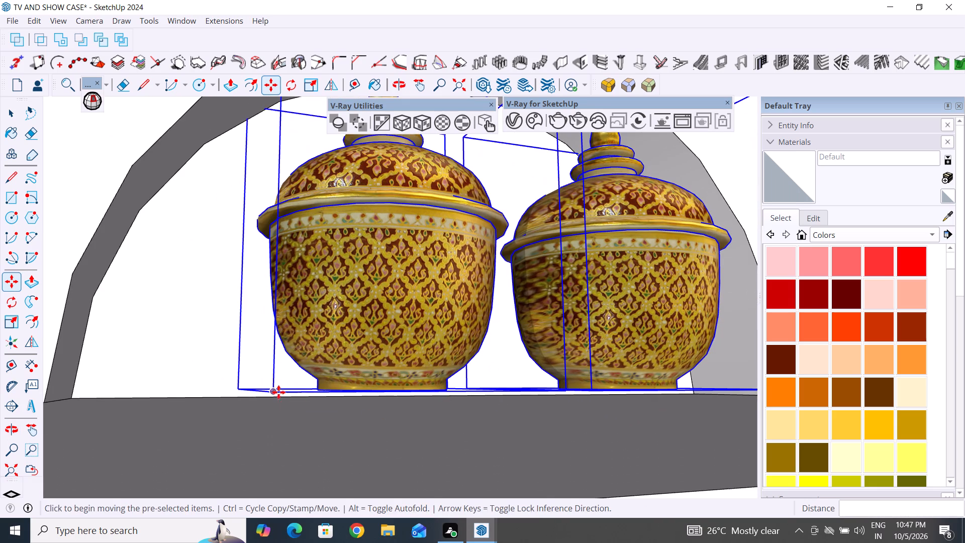
pyautogui.click(273, 391)
pyautogui.click(275, 405)
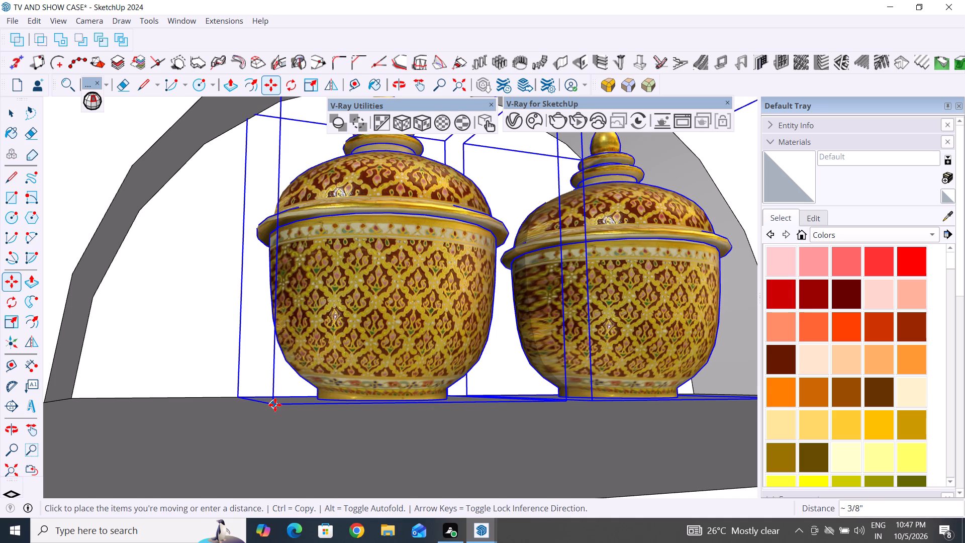
pyautogui.scroll(-20, 218, 428)
pyautogui.scroll(-8, 218, 428)
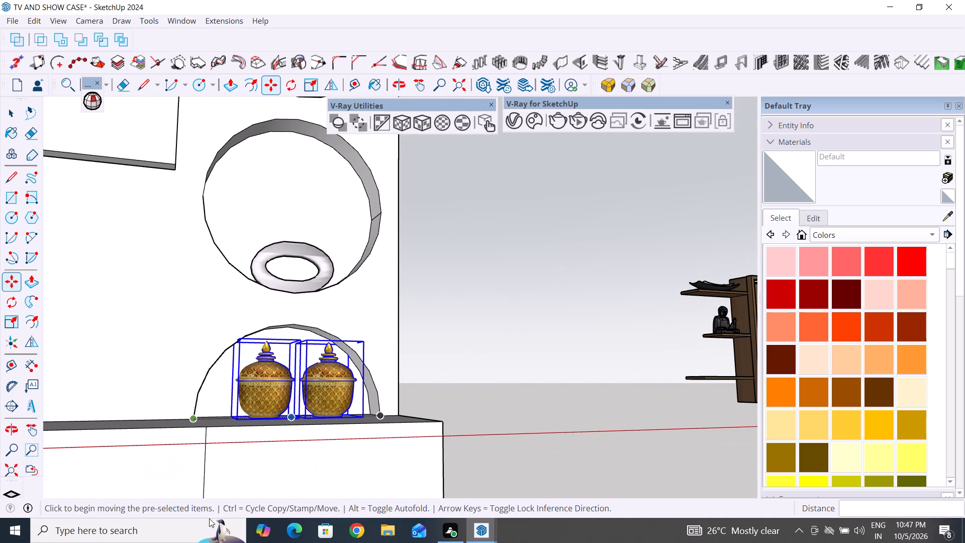
pyautogui.click(7, 113)
pyautogui.click(546, 319)
# Examine the repositioned jars in the arched niche from the front, side and above, and their fit in the whole TV unit.
pyautogui.scroll(-6, 377, 420)
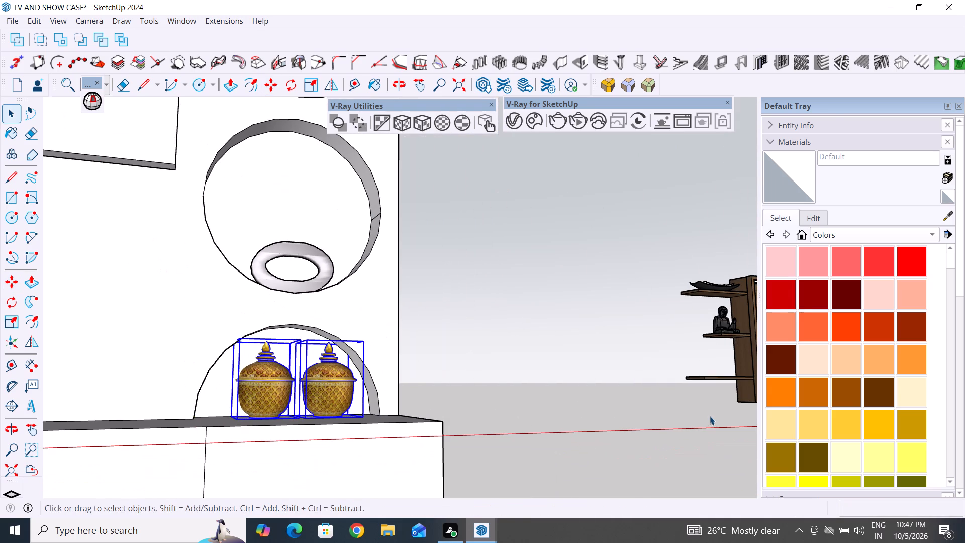
pyautogui.moveTo(604, 418); pyautogui.dragTo(471, 508, button='middle')
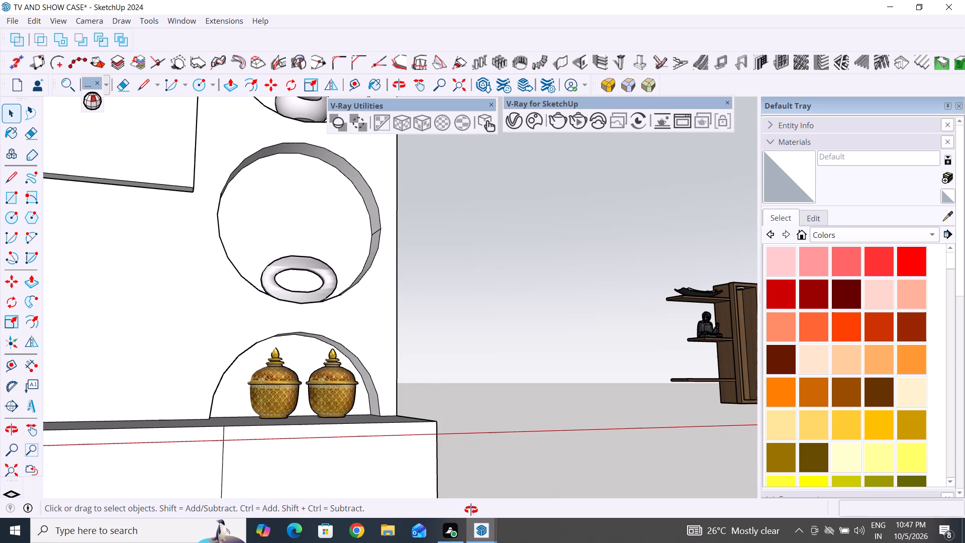
pyautogui.moveTo(424, 336); pyautogui.dragTo(285, 431, button='middle')
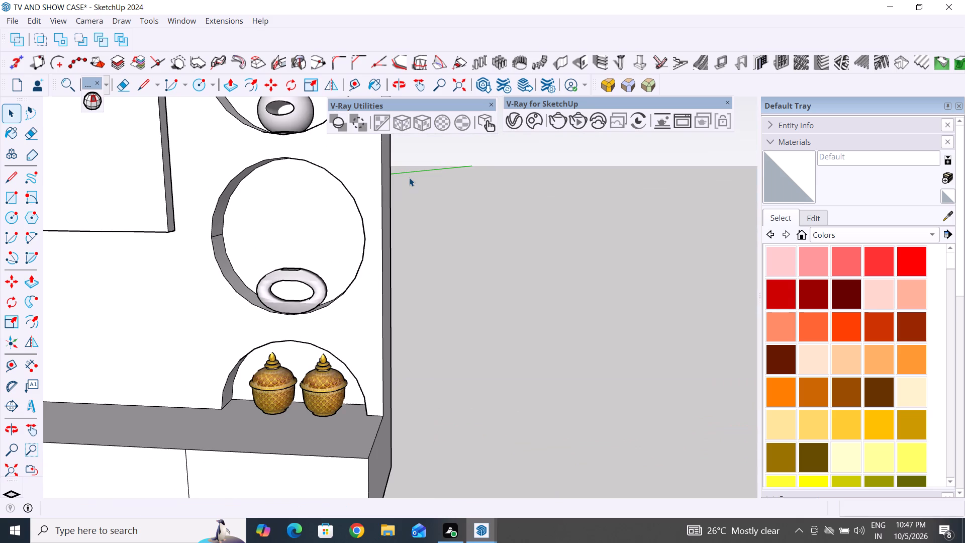
pyautogui.scroll(10, 351, 365)
pyautogui.moveTo(486, 298); pyautogui.dragTo(353, 363, button='middle')
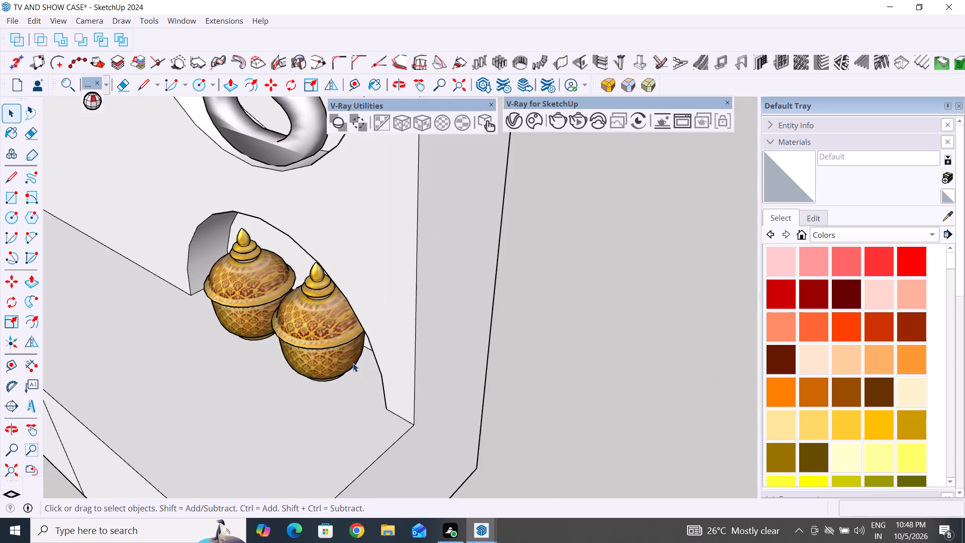
pyautogui.moveTo(353, 363); pyautogui.dragTo(447, 293, button='middle')
pyautogui.scroll(1, 447, 293)
pyautogui.scroll(-15, 447, 293)
pyautogui.scroll(-8, 447, 293)
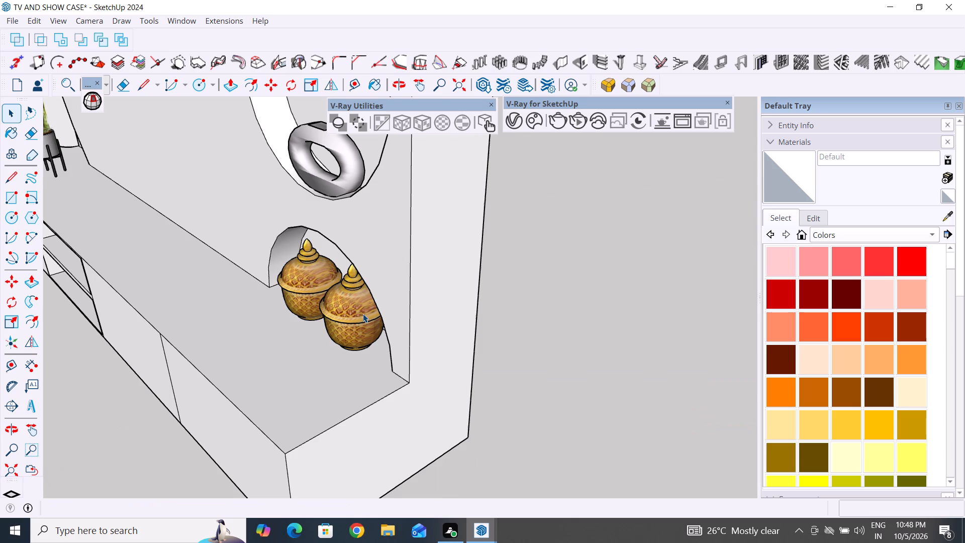
pyautogui.moveTo(363, 313); pyautogui.dragTo(526, 338, button='middle')
pyautogui.scroll(-6, 526, 338)
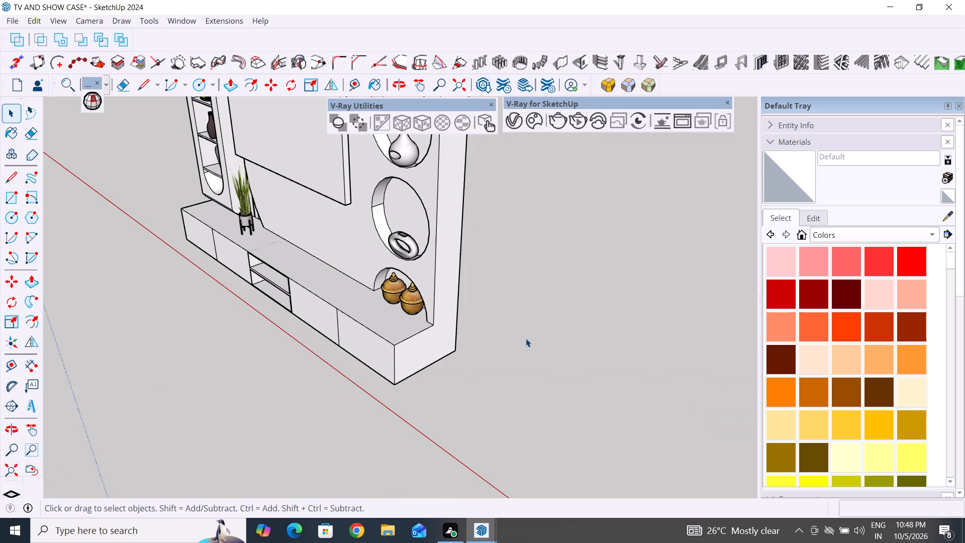
pyautogui.scroll(-7, 526, 338)
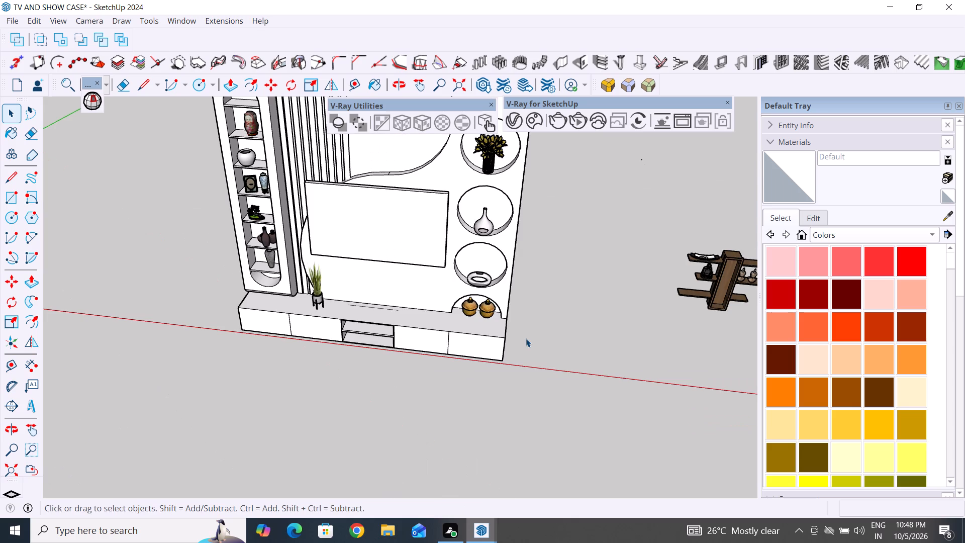